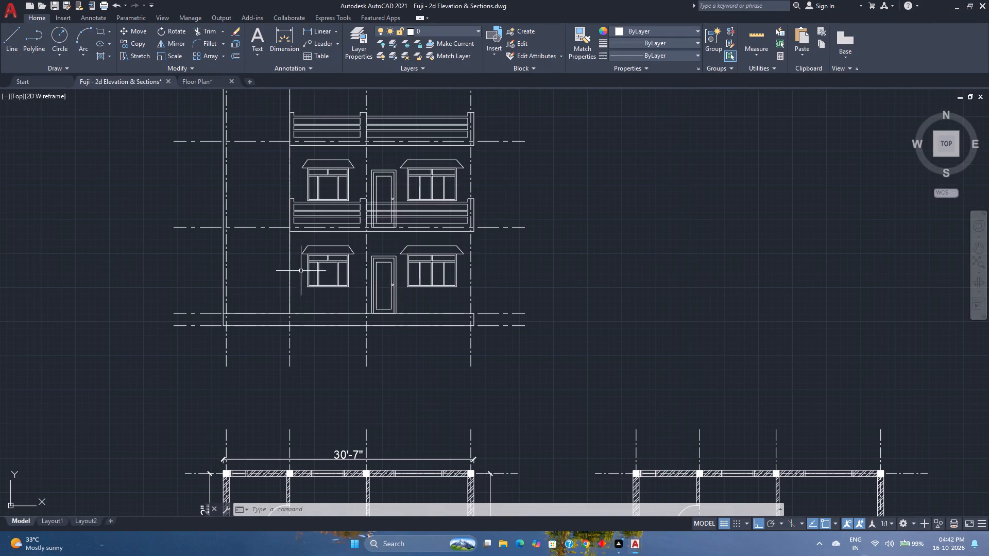
Examine the front elevation from the plinth up to the top of the stair block.
scroll(249, 285, up, 1)
scroll(249, 285, down, 1)
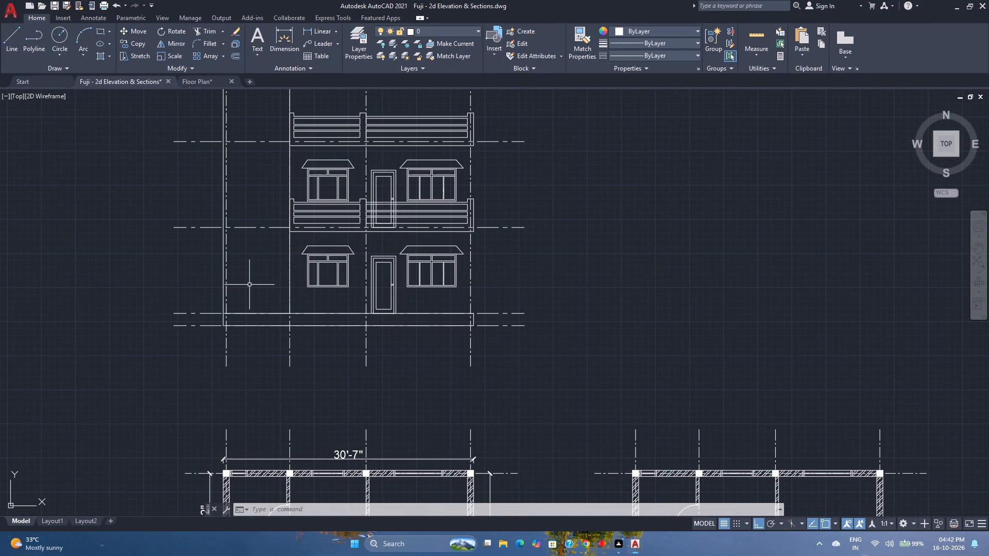
middle_drag(274, 263, 276, 269)
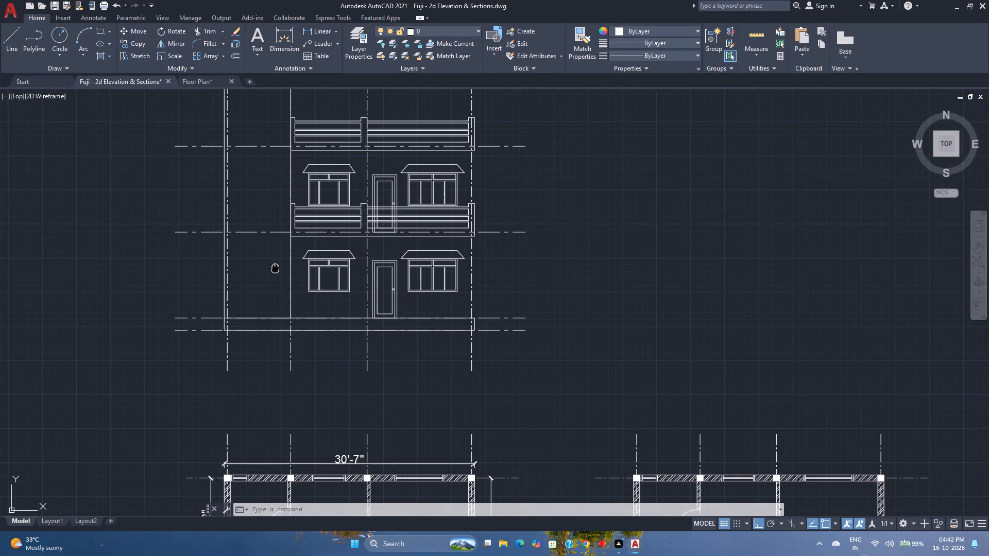
middle_drag(276, 269, 284, 312)
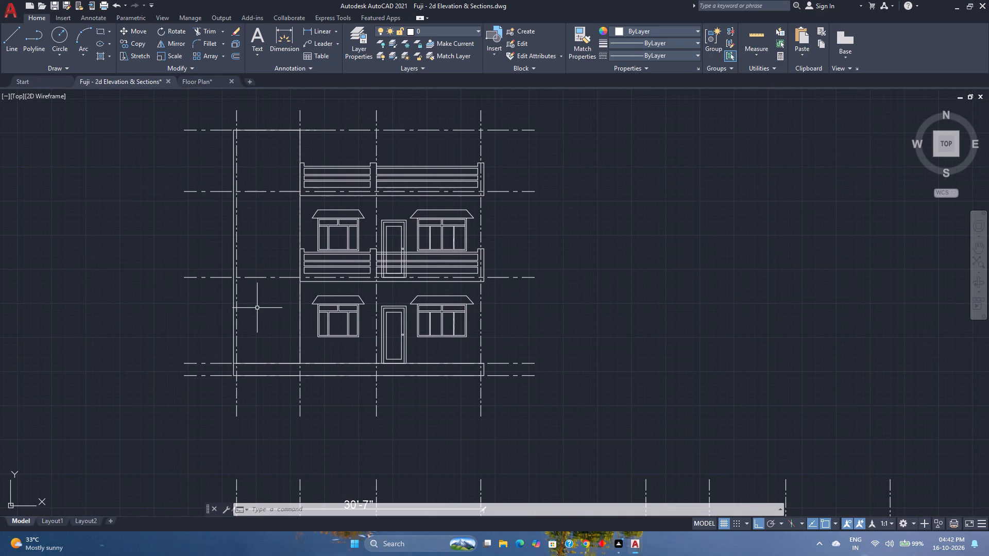
scroll(257, 307, down, 1)
middle_drag(266, 324, 280, 305)
middle_click(280, 305)
middle_click(280, 305)
scroll(277, 294, up, 1)
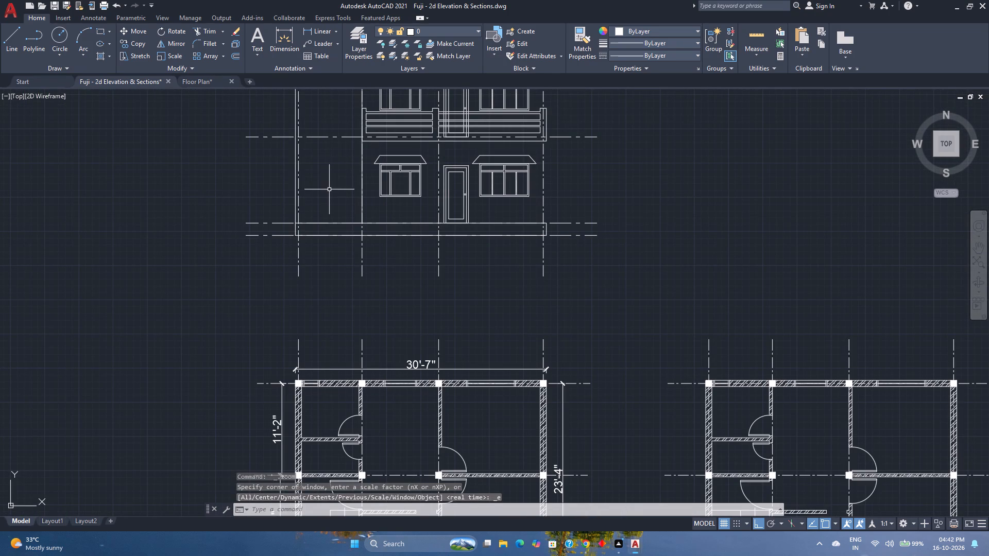
scroll(333, 168, up, 1)
middle_drag(333, 168, 287, 435)
middle_click(287, 436)
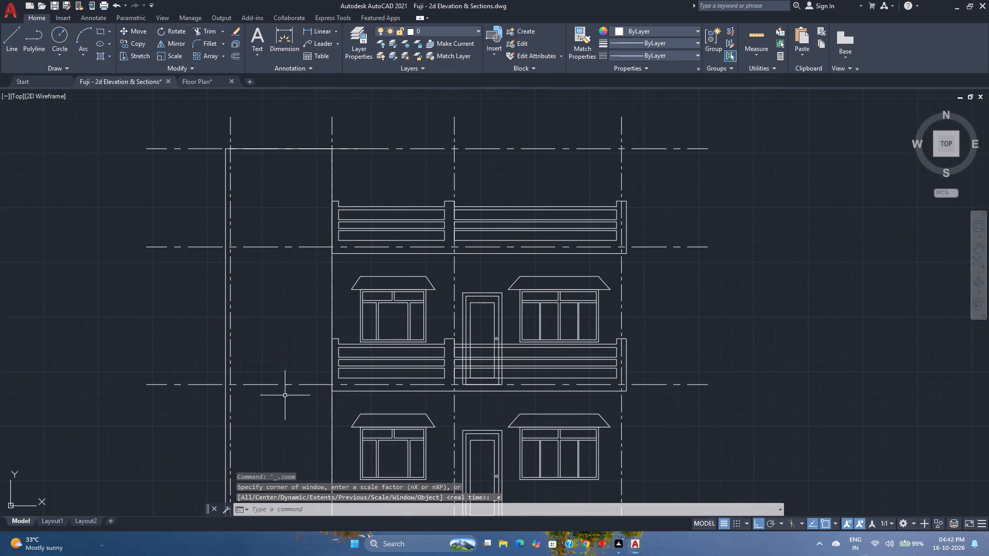
Turn off the Grid lines layer.
click(445, 34)
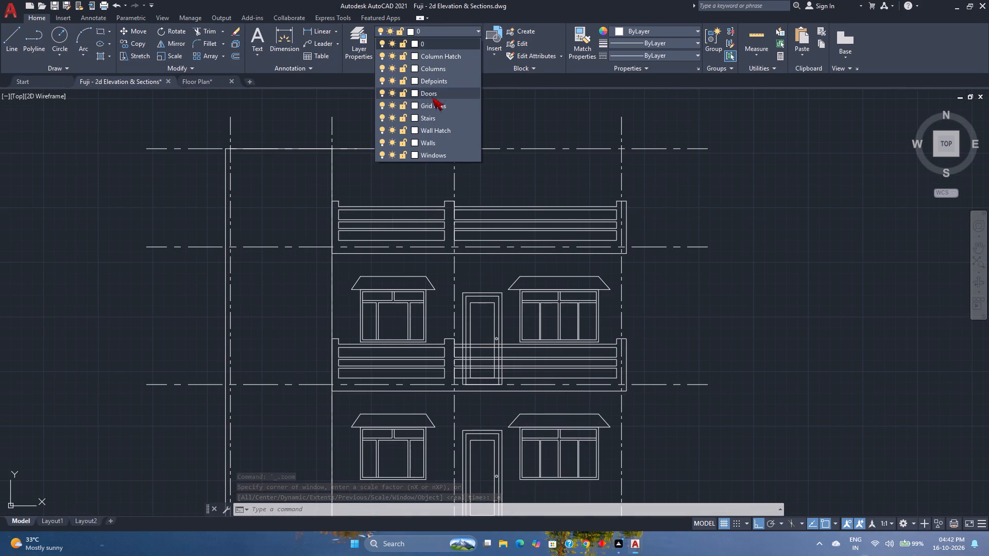
click(385, 106)
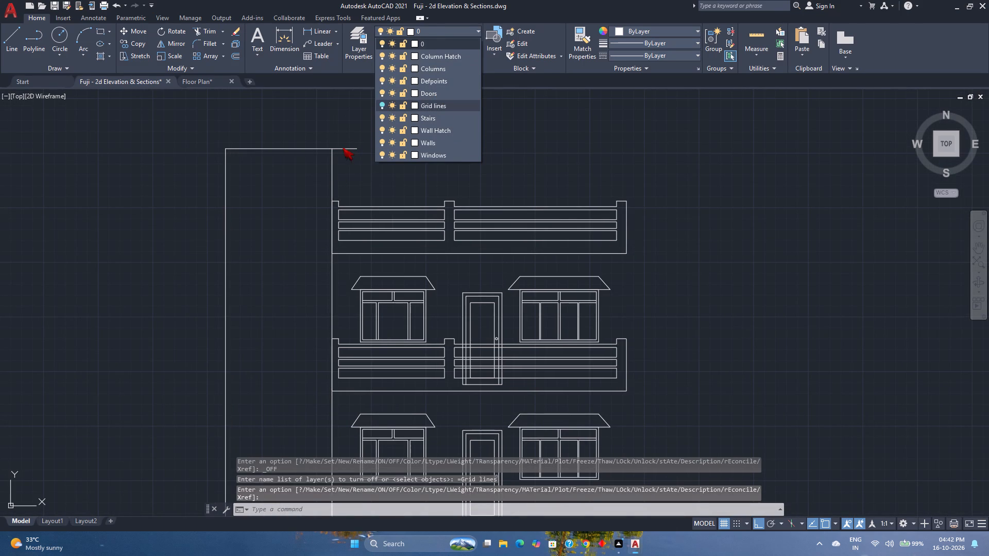
key(Escape)
Offset the stair block's top line 9" downward and close the overhanging end with a vertical line to form the roof slab.
click(237, 56)
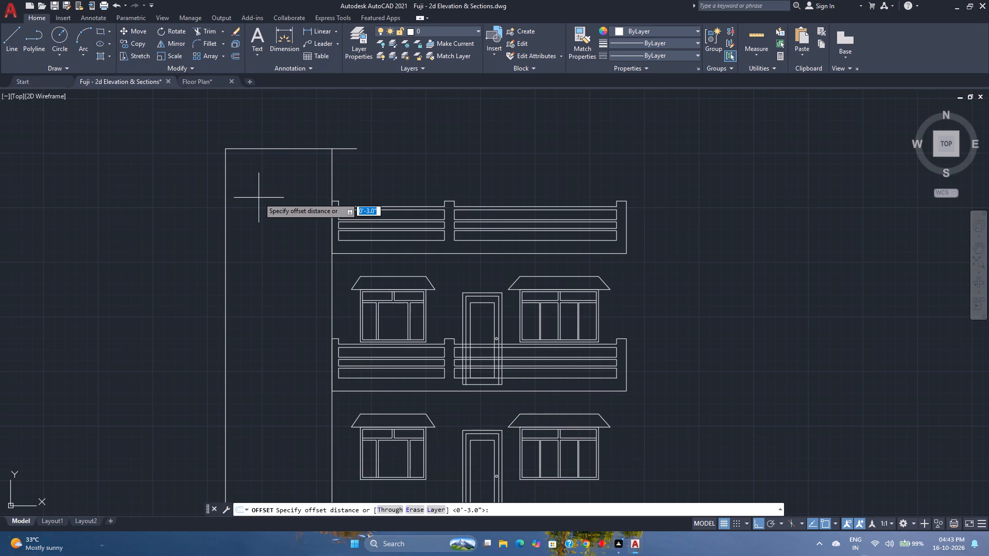
key(9)
key(Return)
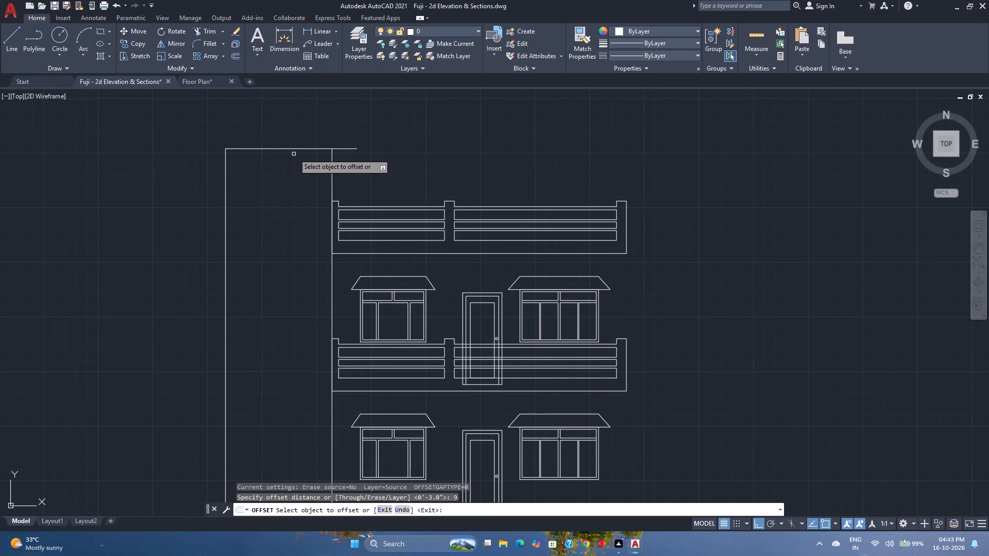
click(296, 149)
click(296, 170)
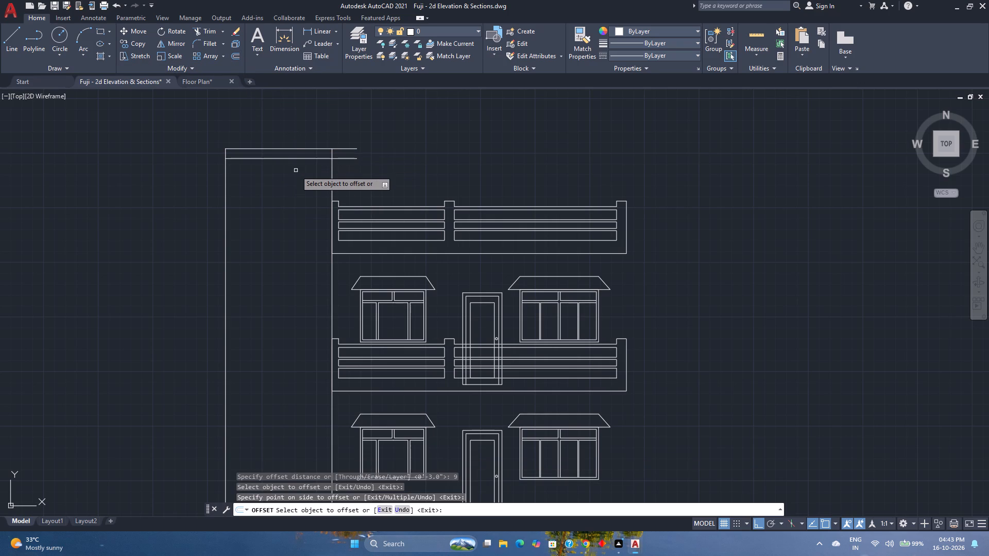
key(Escape)
key(l)
key(Return)
scroll(349, 140, up, 1)
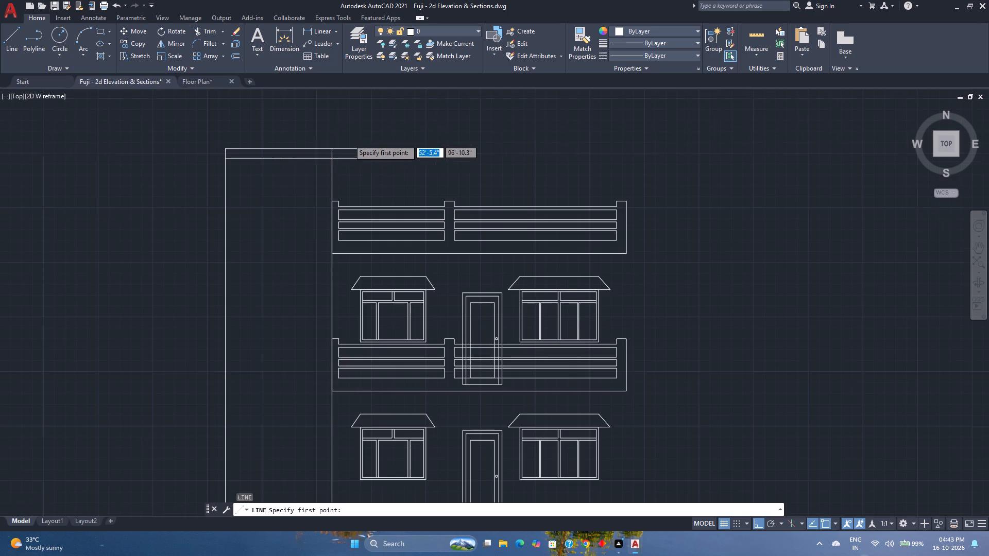
scroll(349, 140, up, 1)
click(365, 163)
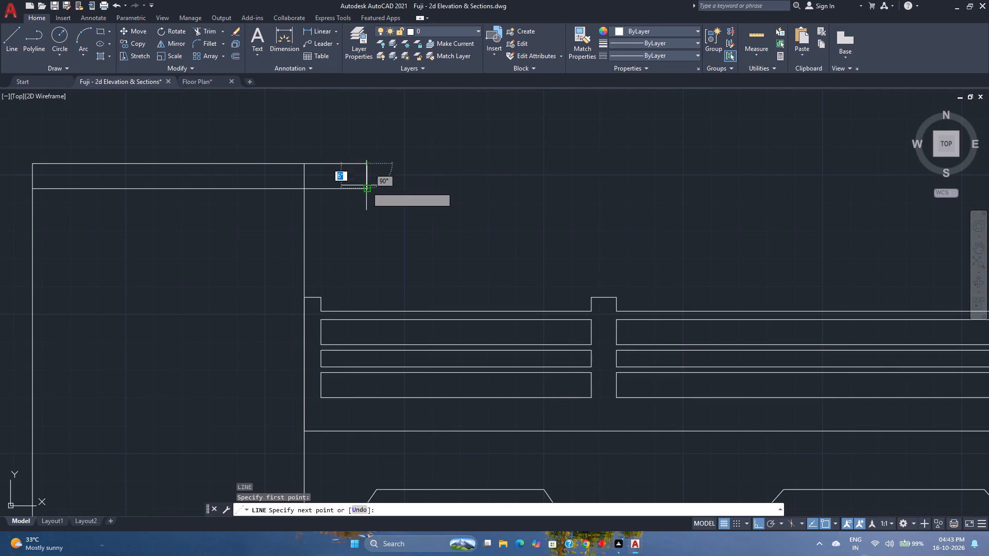
click(366, 186)
key(Escape)
Trim the stair block's right wall line where it crosses the 9" roof slab.
text(tr)
key(Return)
scroll(308, 179, up, 1)
click(309, 179)
click(279, 178)
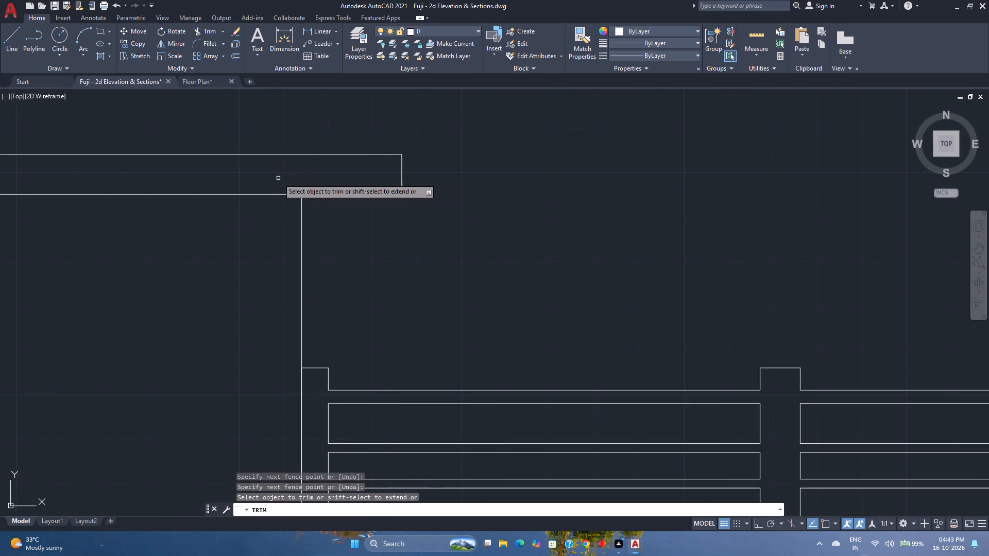
key(Escape)
Examine the whole front elevation with the grid lines hidden, checking the stair block, railings, doors and windows.
scroll(278, 178, down, 4)
middle_drag(303, 197, 304, 191)
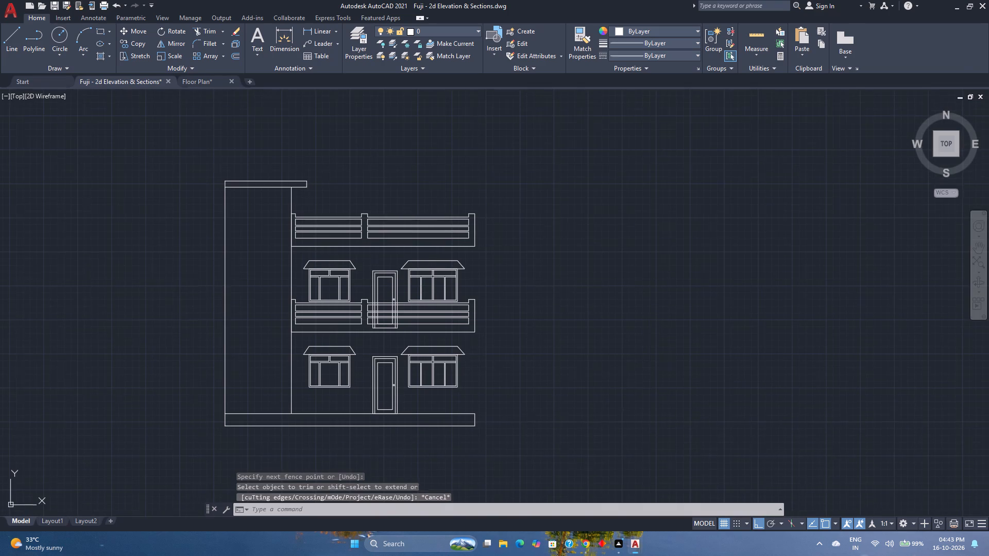
middle_drag(304, 191, 304, 188)
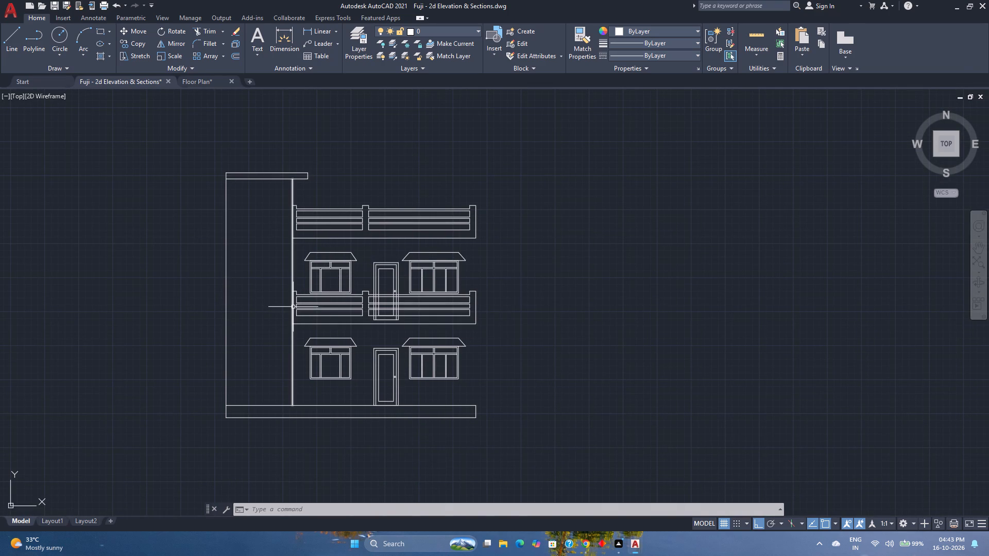
scroll(386, 256, down, 2)
scroll(386, 256, up, 2)
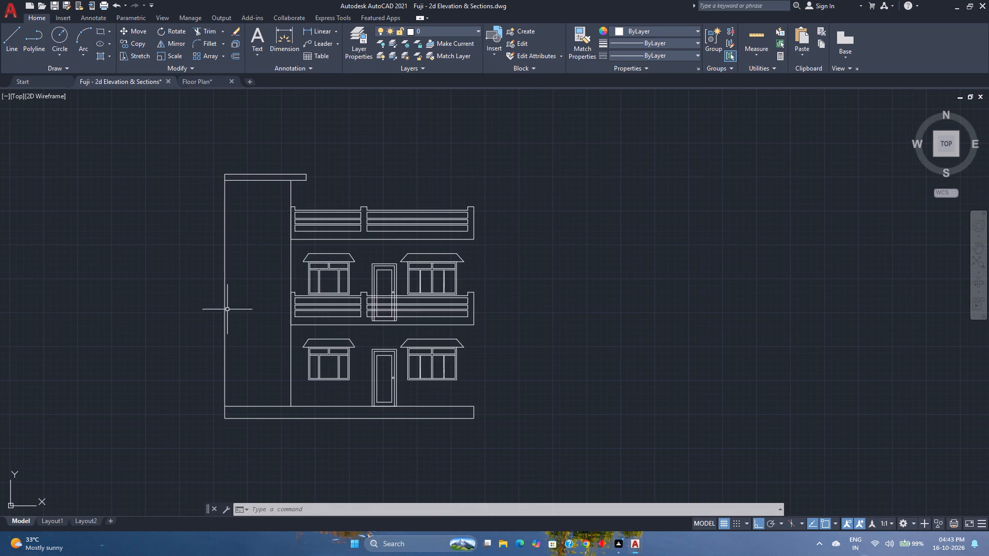
scroll(158, 337, down, 1)
scroll(158, 337, up, 2)
scroll(158, 337, down, 1)
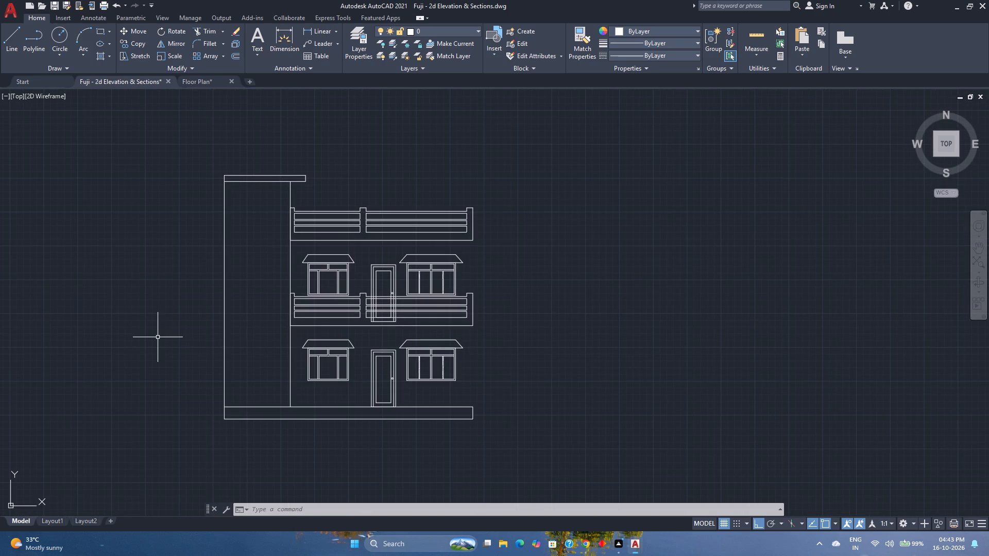
scroll(158, 337, up, 1)
scroll(158, 337, down, 1)
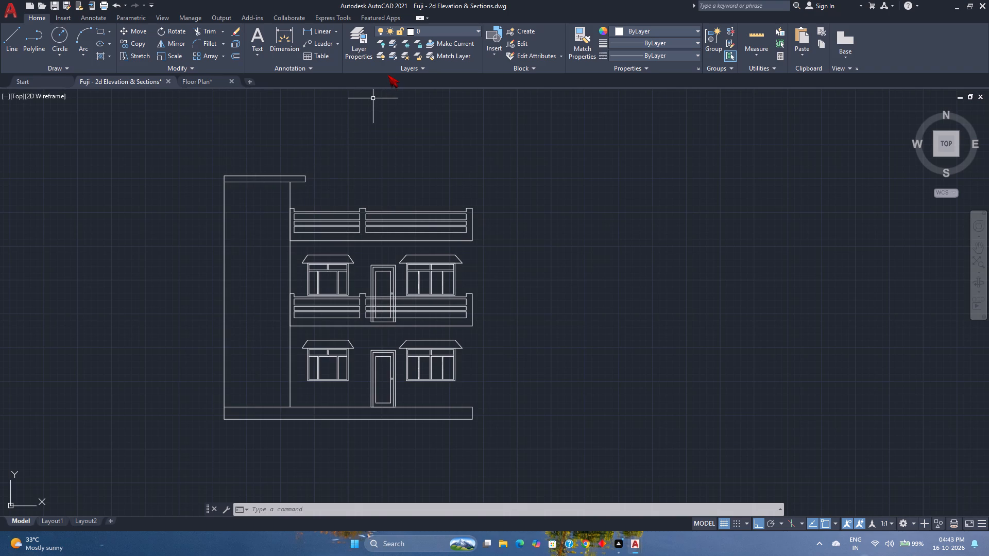
Turn the Grid lines layer back on.
click(450, 34)
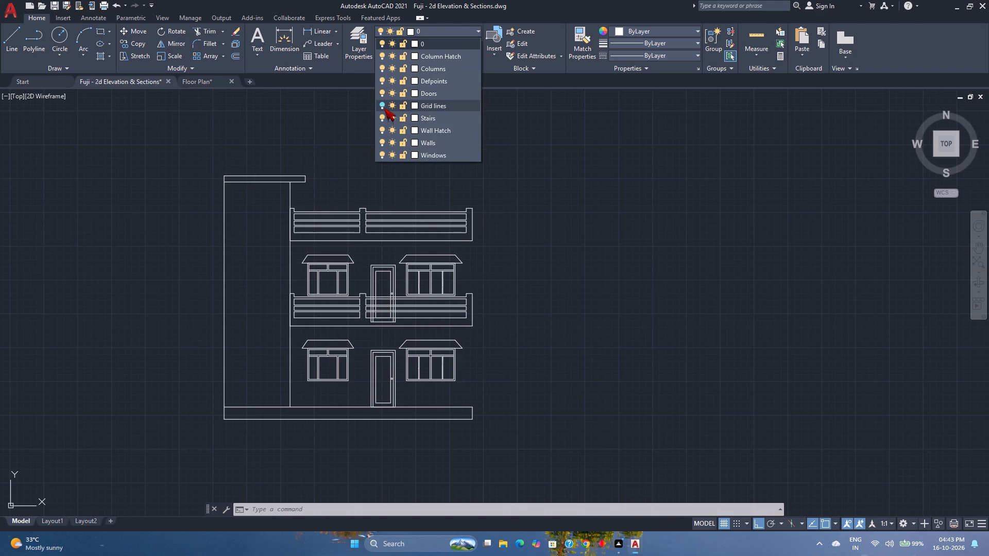
click(384, 108)
click(143, 117)
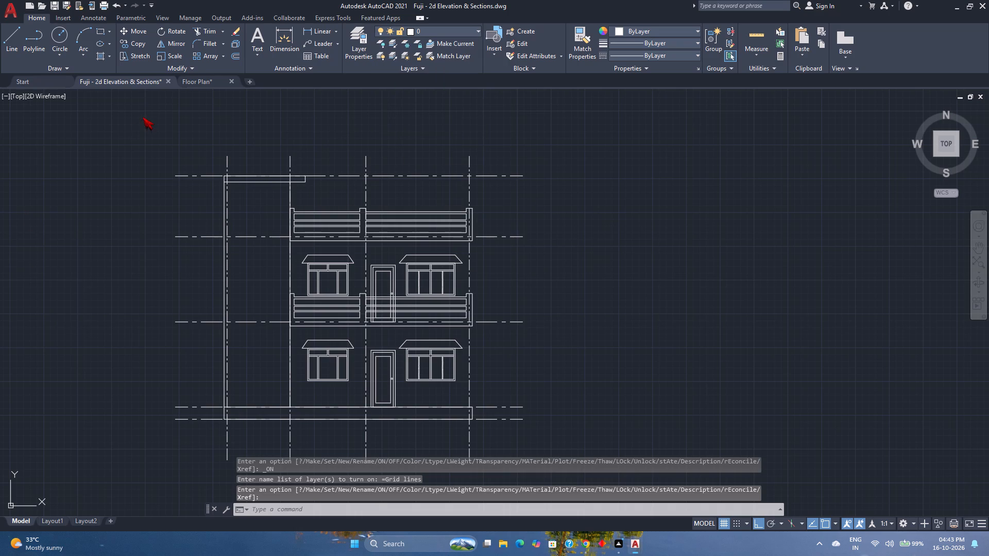
Offset the horizontal grid line at the top of the plinth 7' upward as a ground-floor lintel level.
click(237, 50)
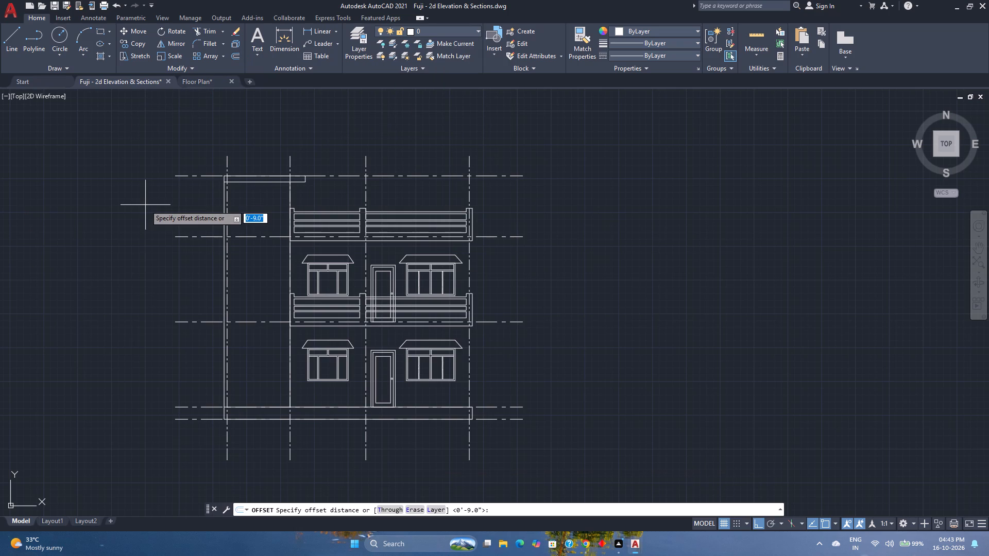
text(7')
key(Return)
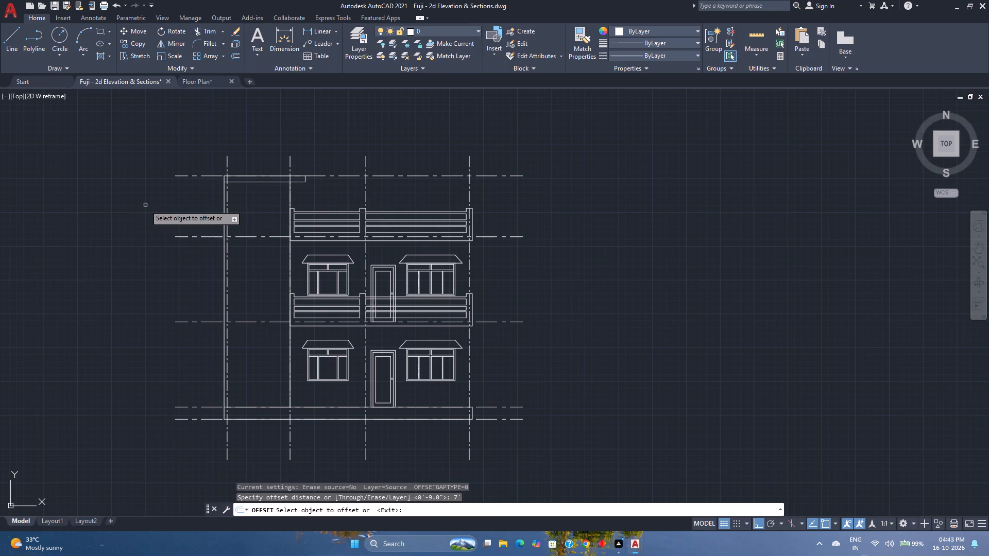
click(181, 407)
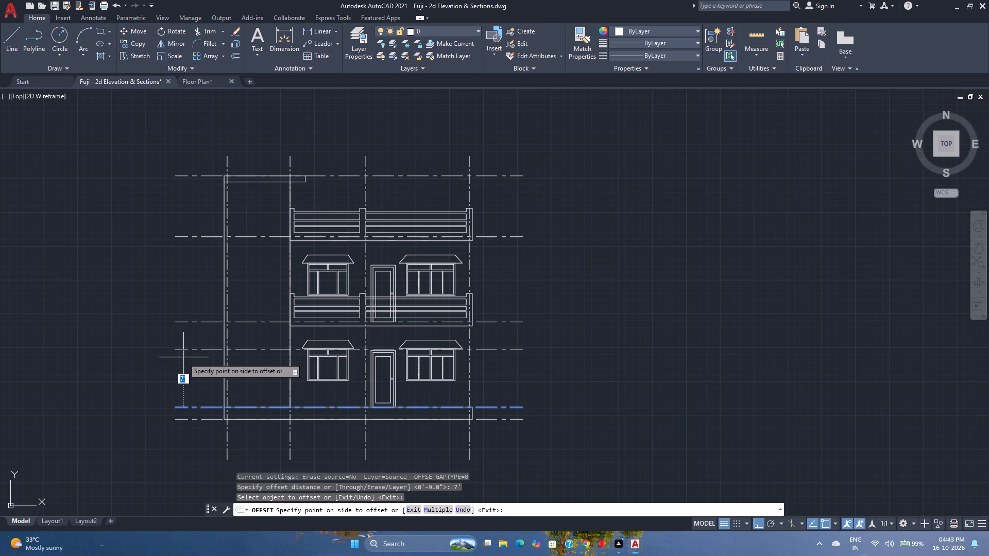
scroll(185, 355, up, 3)
middle_drag(195, 348, 195, 346)
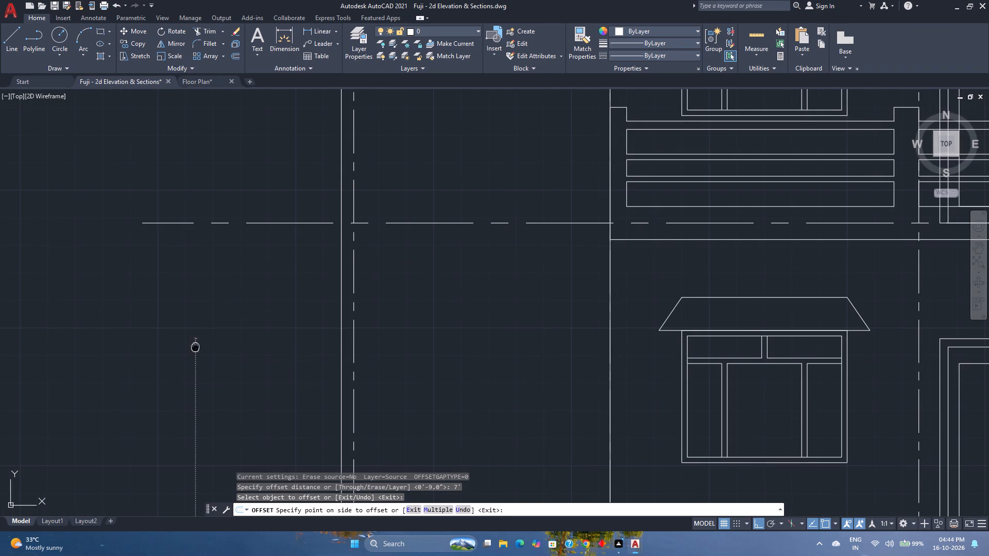
middle_drag(195, 346, 181, 343)
middle_click(181, 343)
click(181, 340)
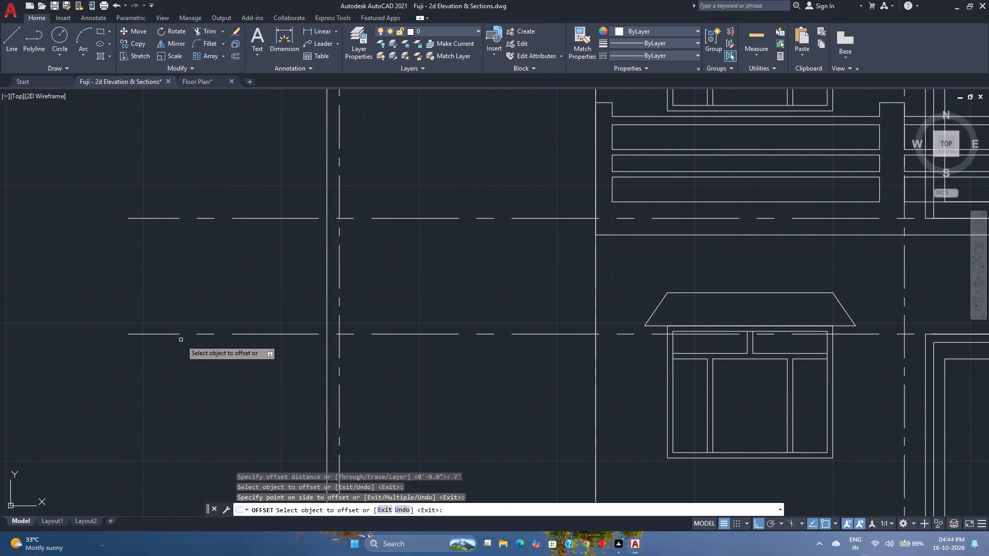
scroll(181, 340, down, 1)
key(Escape)
Offset the second vertical grid line from the left 4.5" toward the stair block's interior.
middle_drag(231, 378, 209, 291)
middle_click(209, 289)
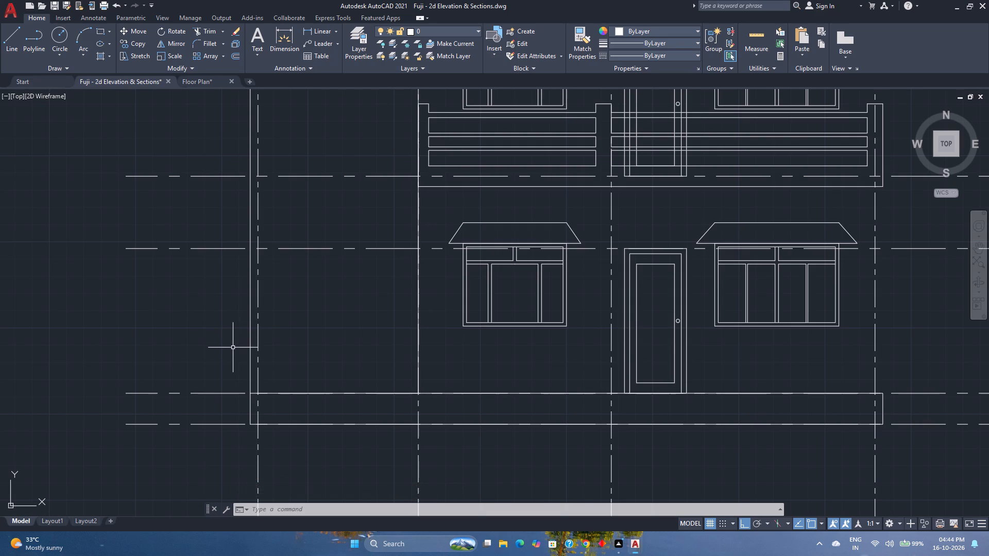
scroll(233, 347, down, 1)
scroll(233, 347, up, 1)
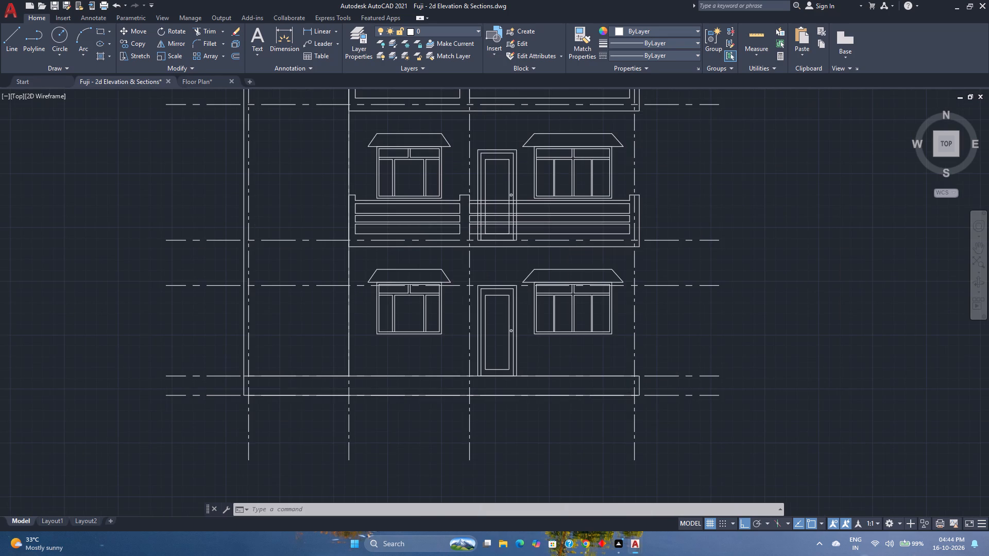
middle_drag(296, 371, 276, 334)
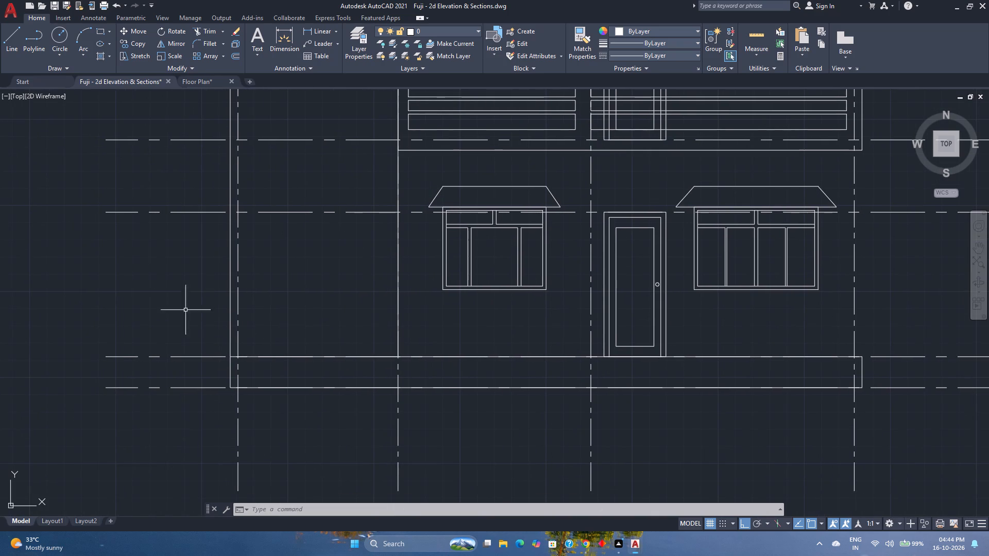
click(234, 59)
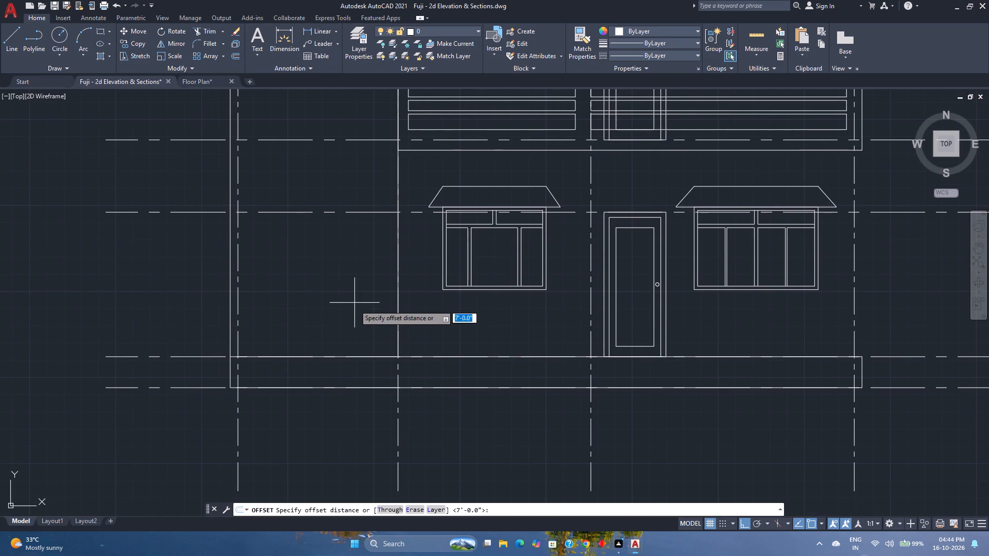
text(4.5)
key(Return)
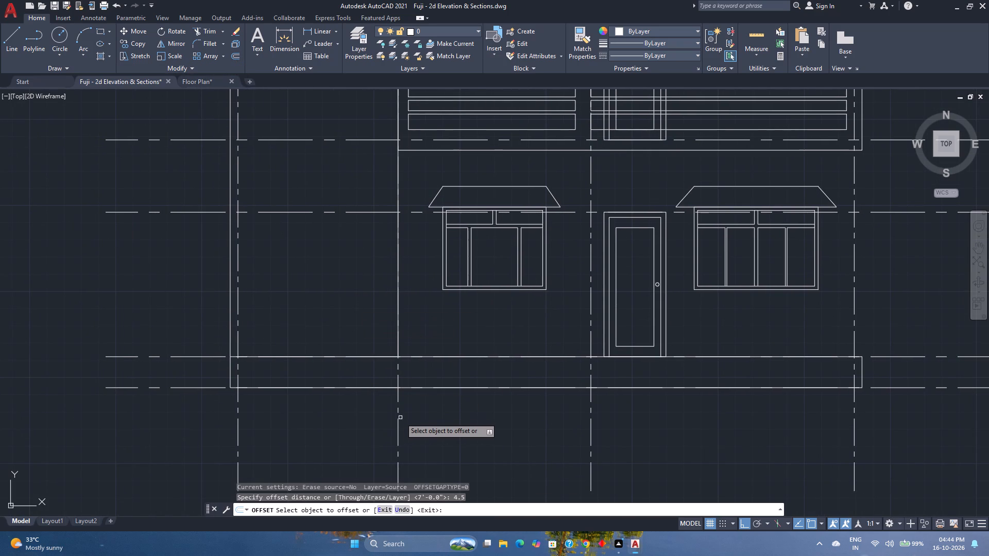
click(397, 435)
click(340, 437)
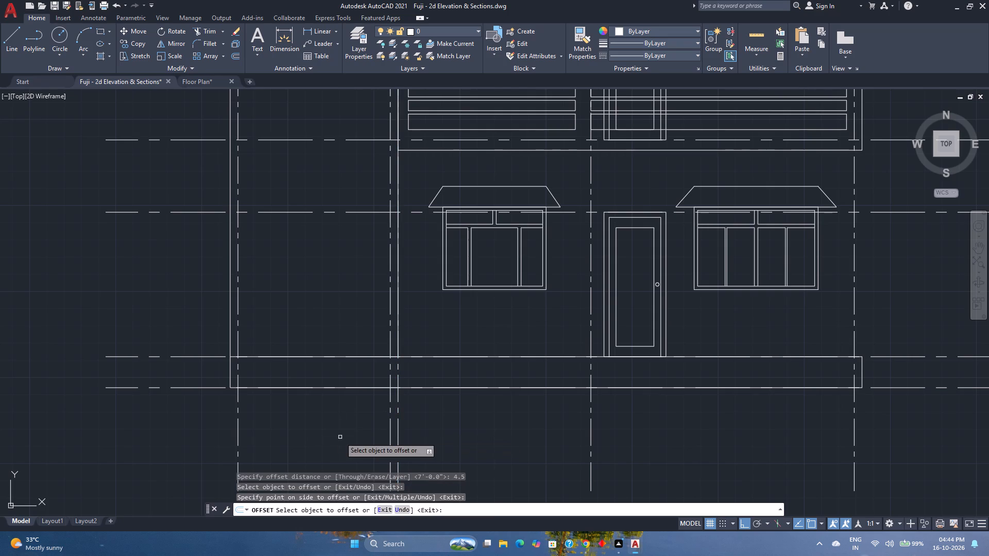
Draw a rectangle from the first vertical grid line at the 7' level to the 4.5" offset line at the plinth top.
click(103, 27)
click(238, 210)
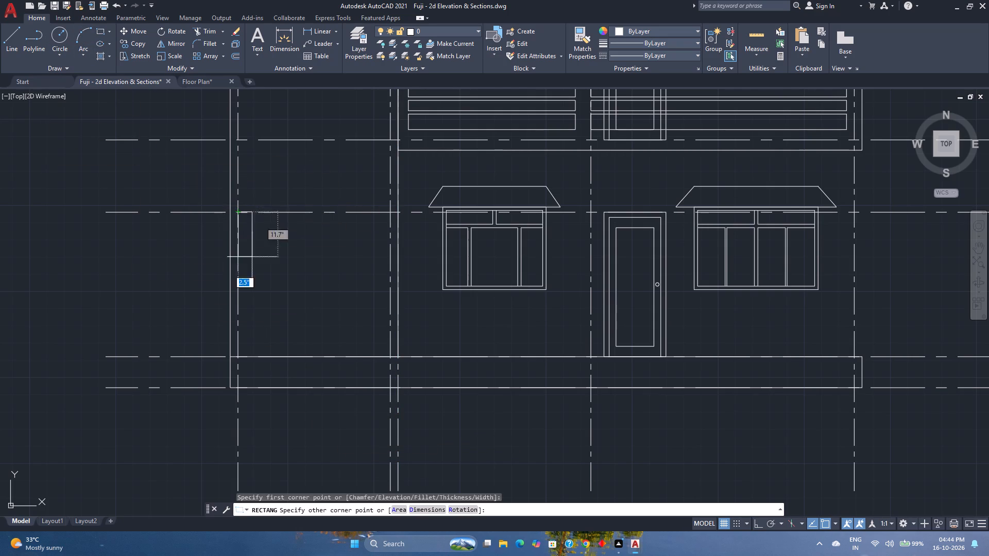
click(390, 356)
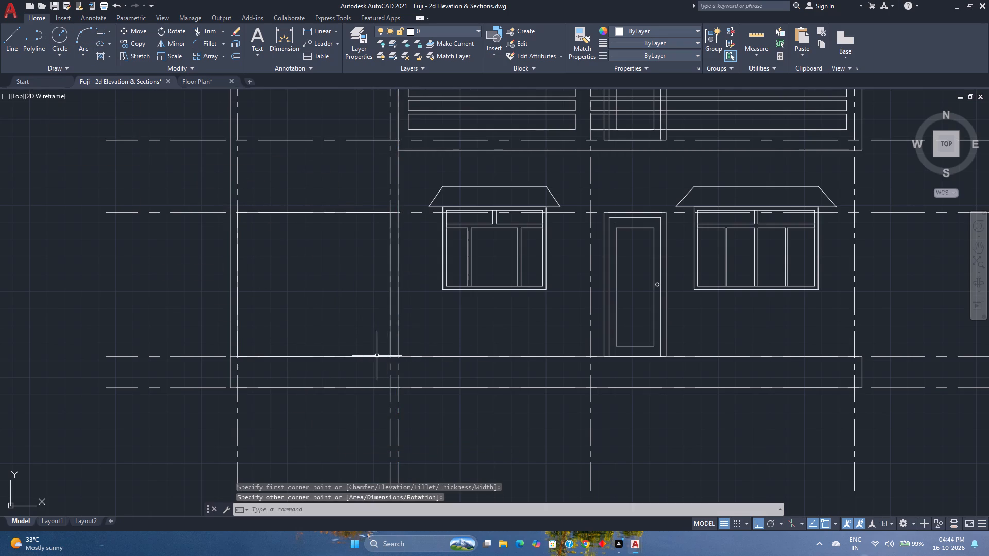
key(Escape)
Delete the vertical grid line that was offset 4.5" into the stair block.
click(391, 411)
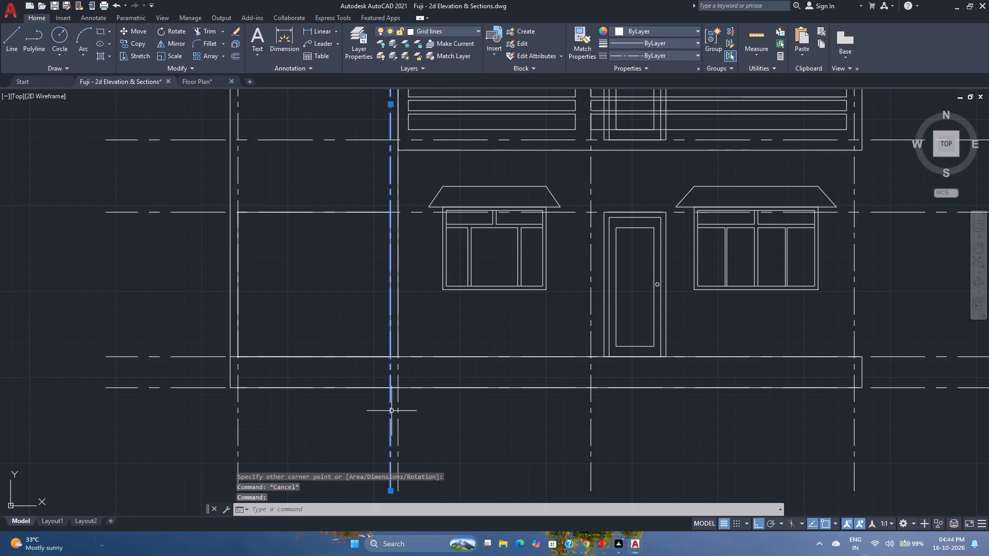
key(Delete)
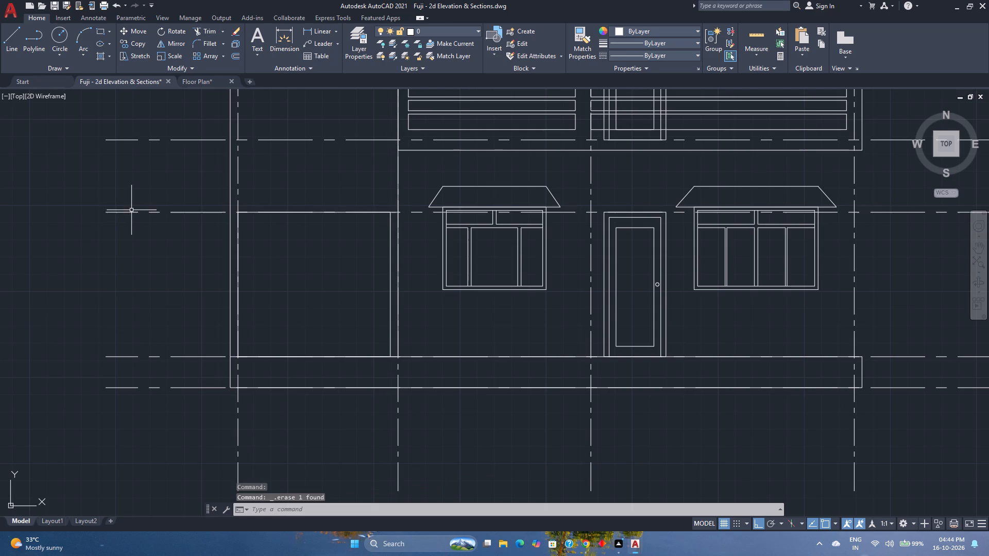
Delete the horizontal grid line at the 7' ground-floor lintel level.
click(130, 211)
key(Delete)
Lock the Grid lines layer and turn it off.
scroll(169, 223, down, 1)
click(437, 30)
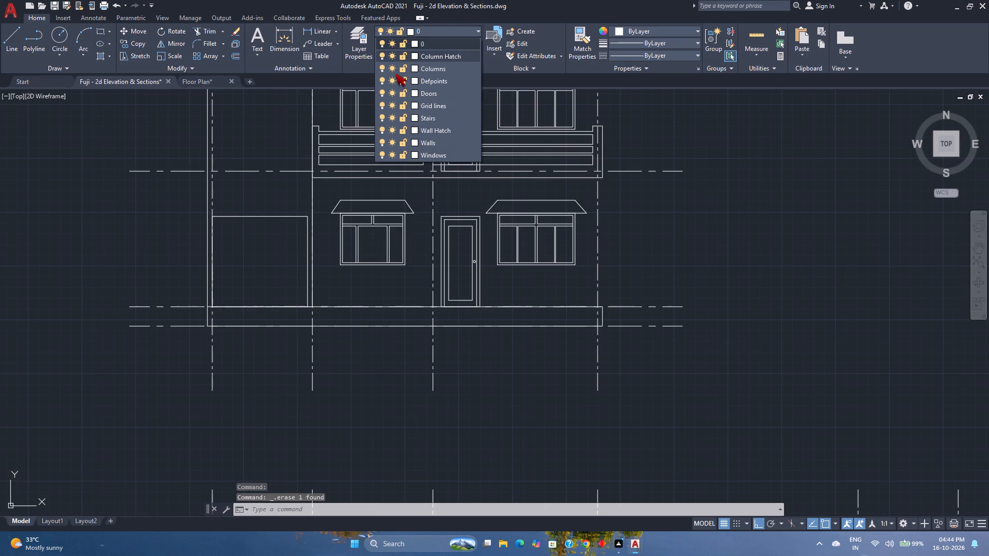
click(401, 103)
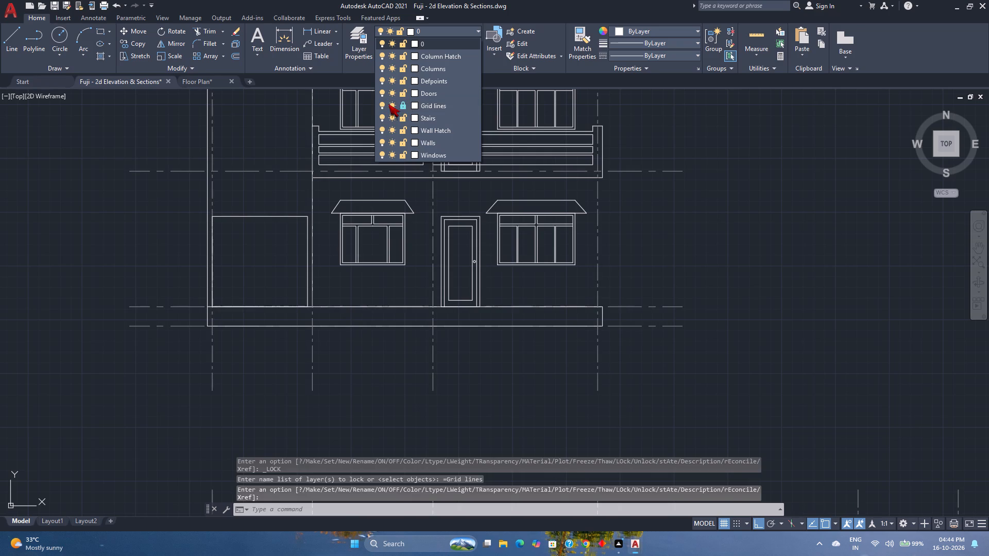
click(384, 106)
key(Escape)
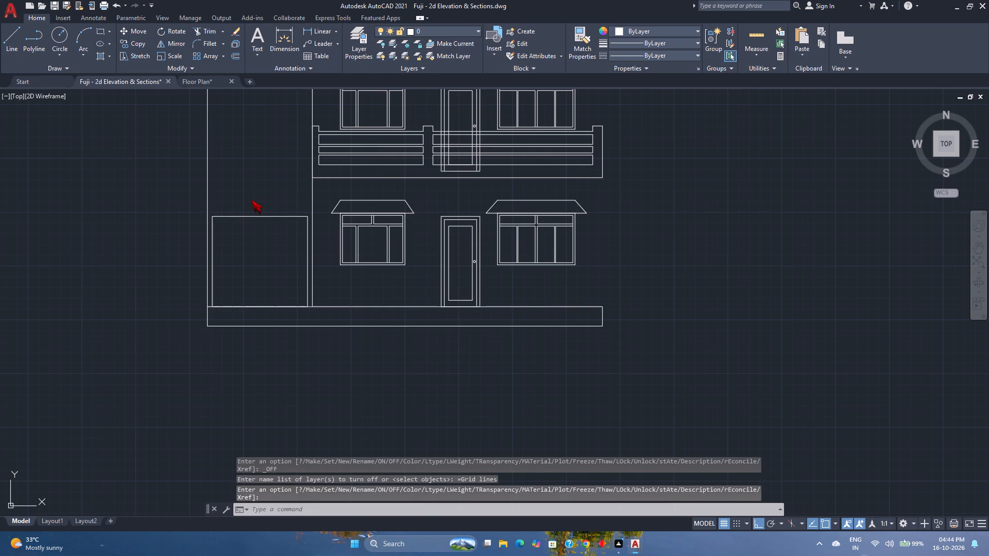
Offset the stair block's ground-floor opening rectangle 1.5" inward to form its frame.
click(261, 306)
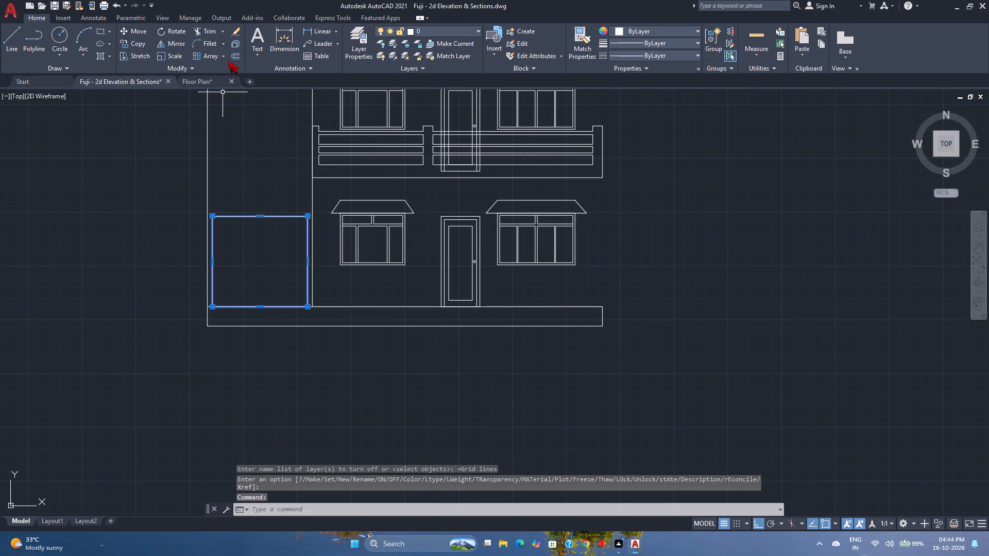
click(235, 58)
key(1)
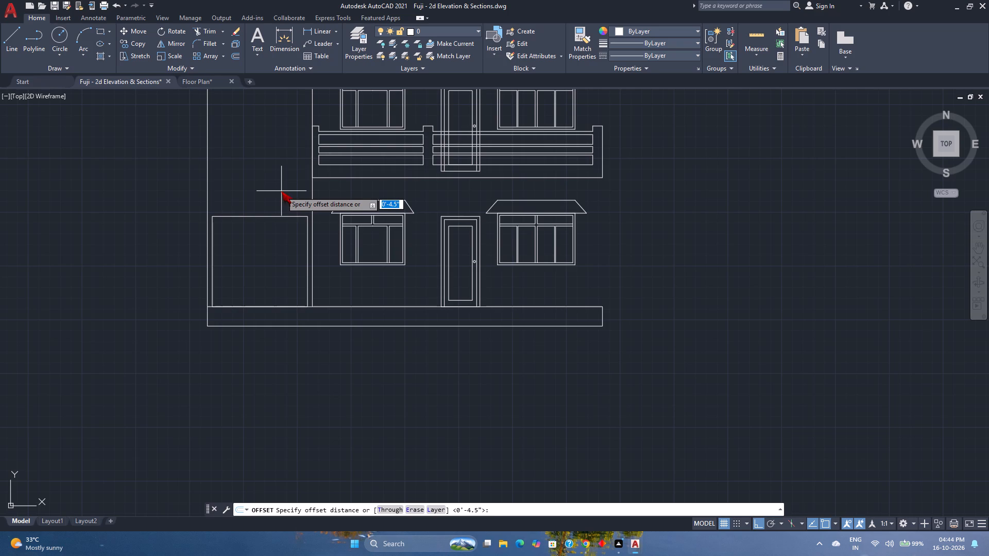
key(Return)
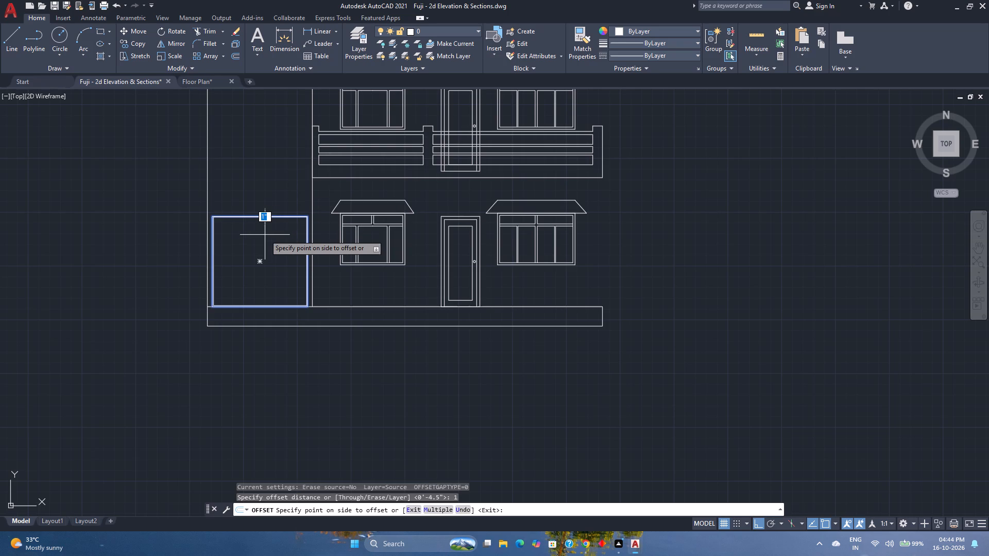
text(1.5)
key(Return)
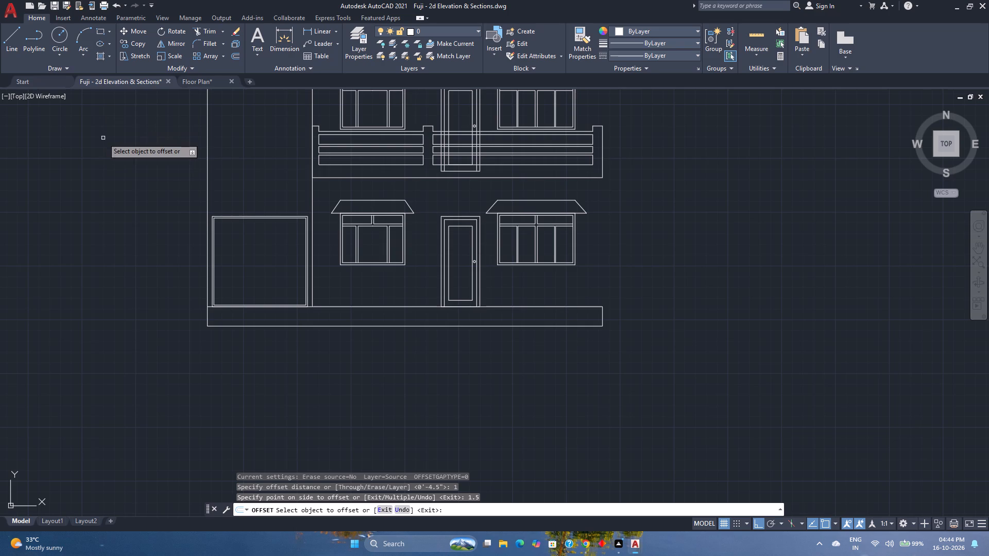
key(ctrl+3)
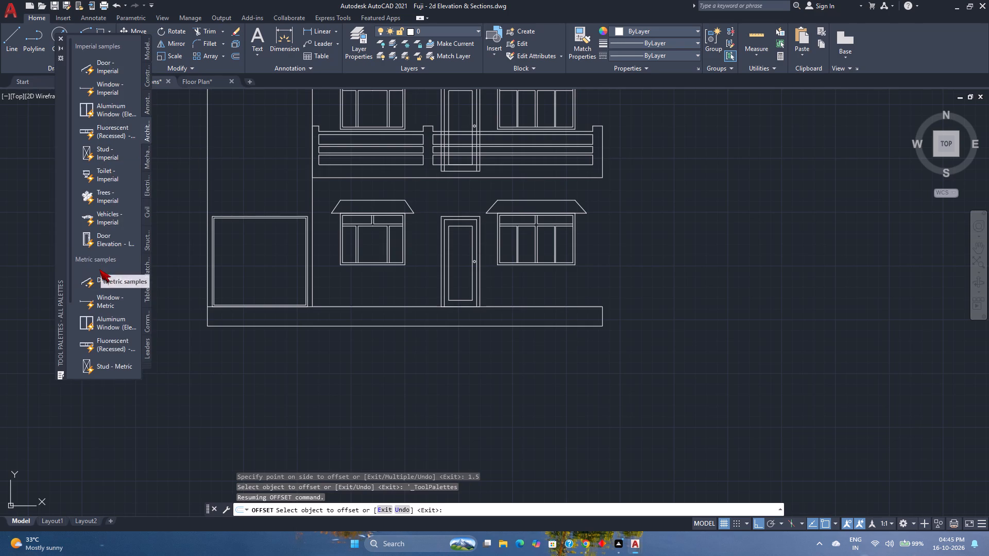
click(60, 40)
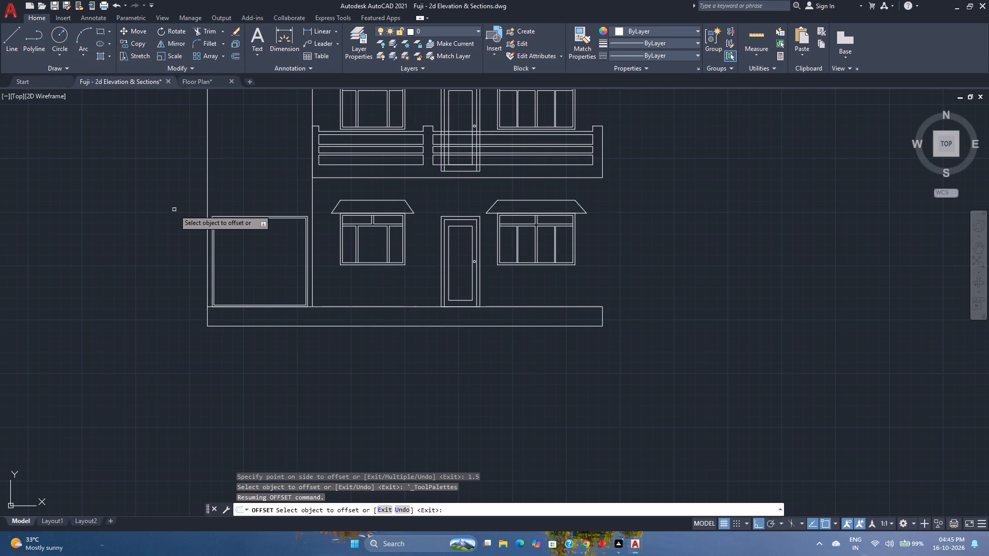
key(Escape)
Turn the Grid lines layer back on, keeping it locked.
scroll(255, 200, down, 1)
middle_drag(255, 200, 261, 224)
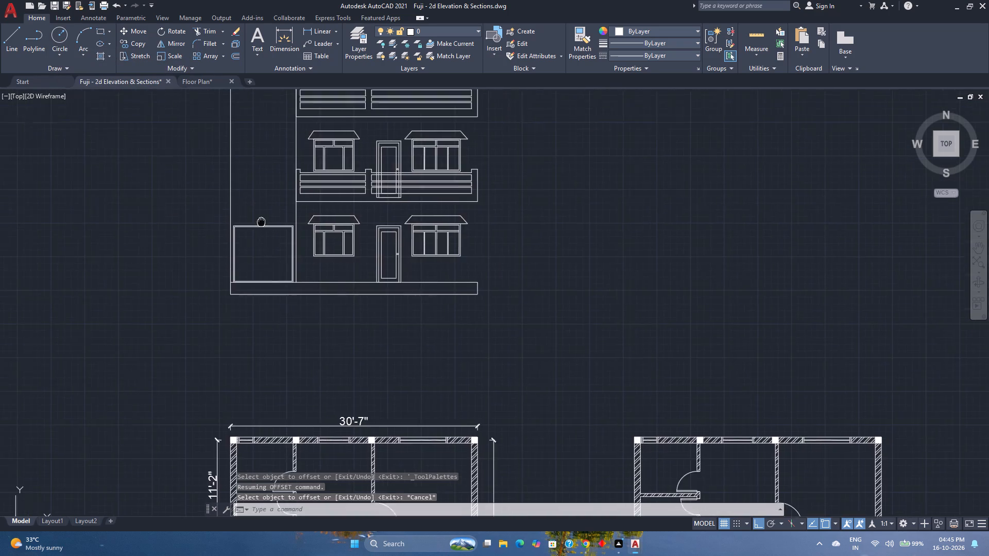
middle_drag(261, 224, 263, 266)
middle_click(263, 266)
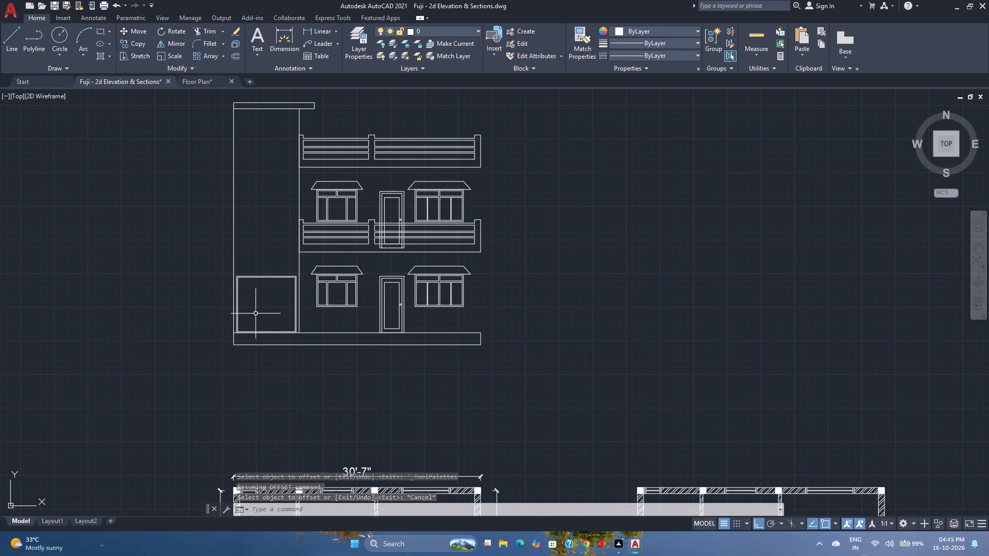
middle_drag(268, 259, 276, 294)
middle_click(276, 294)
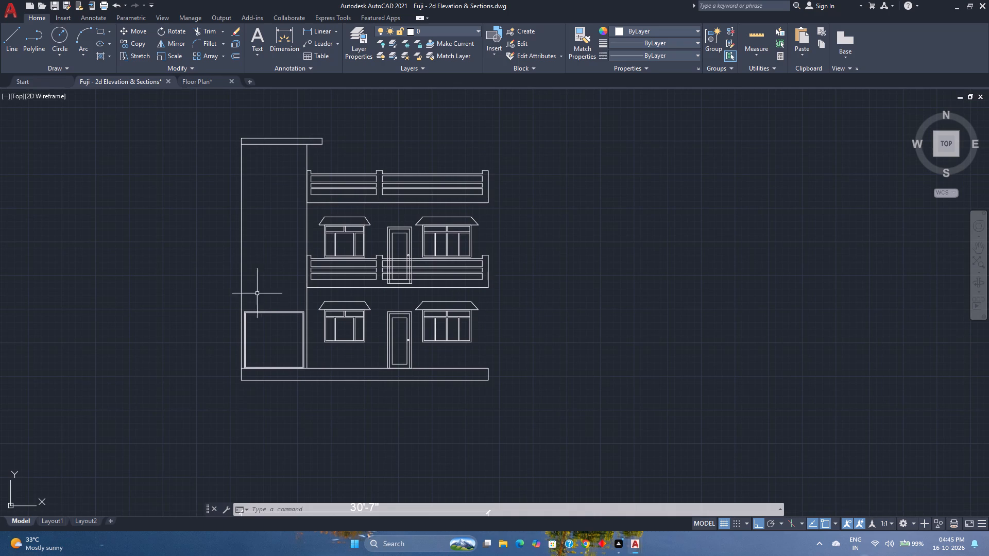
click(449, 30)
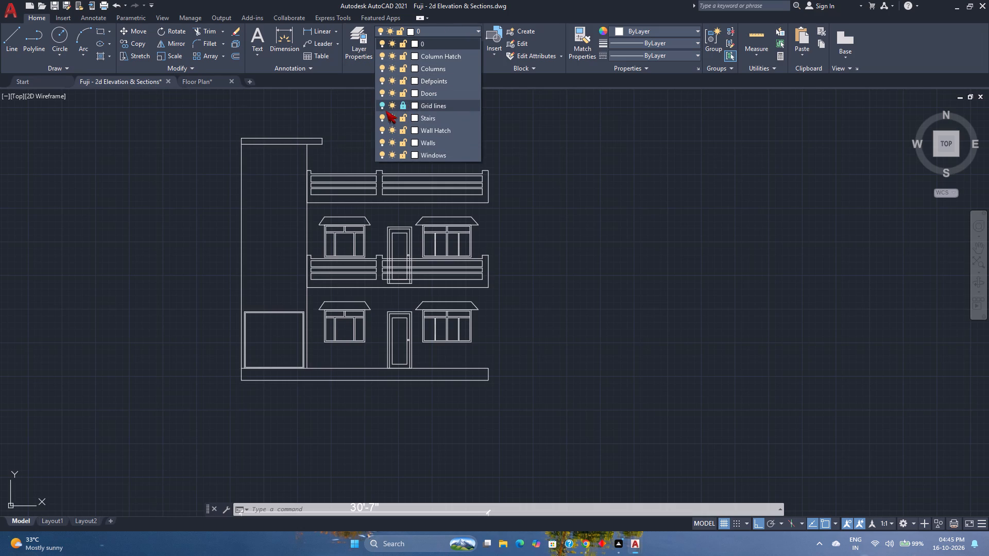
click(381, 106)
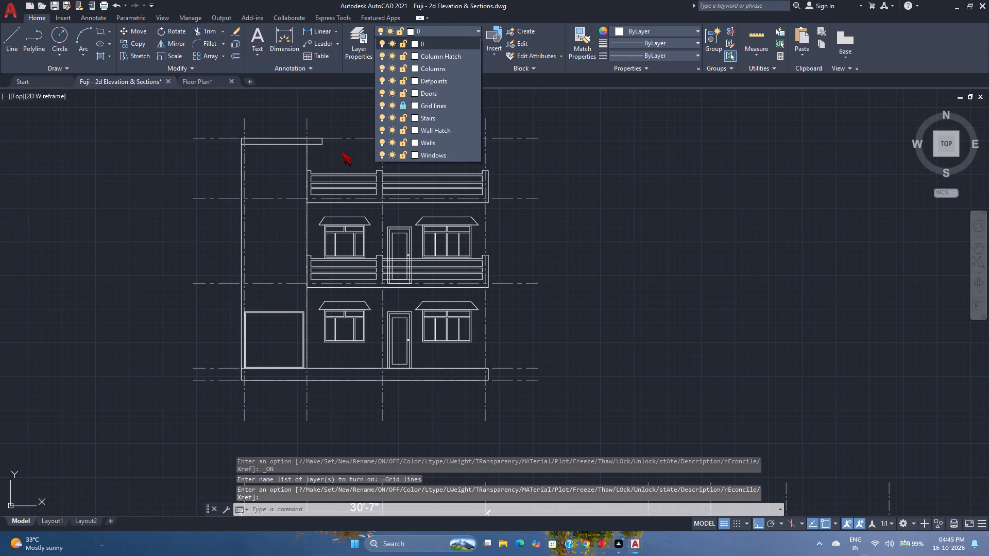
key(Escape)
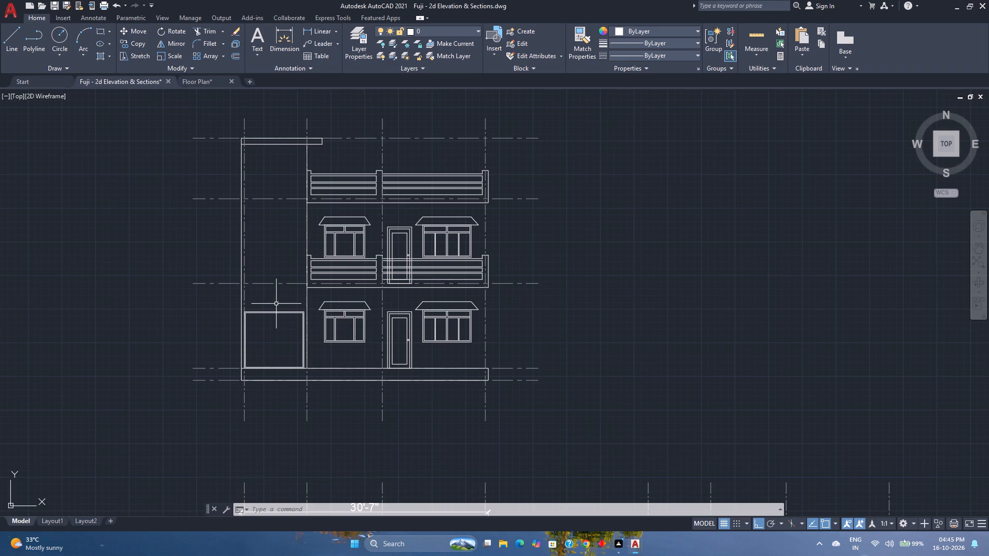
Select all lines similar to the stair block roof slab's bottom edge and bring them to the front of the draw order.
scroll(276, 302, up, 3)
scroll(276, 301, down, 1)
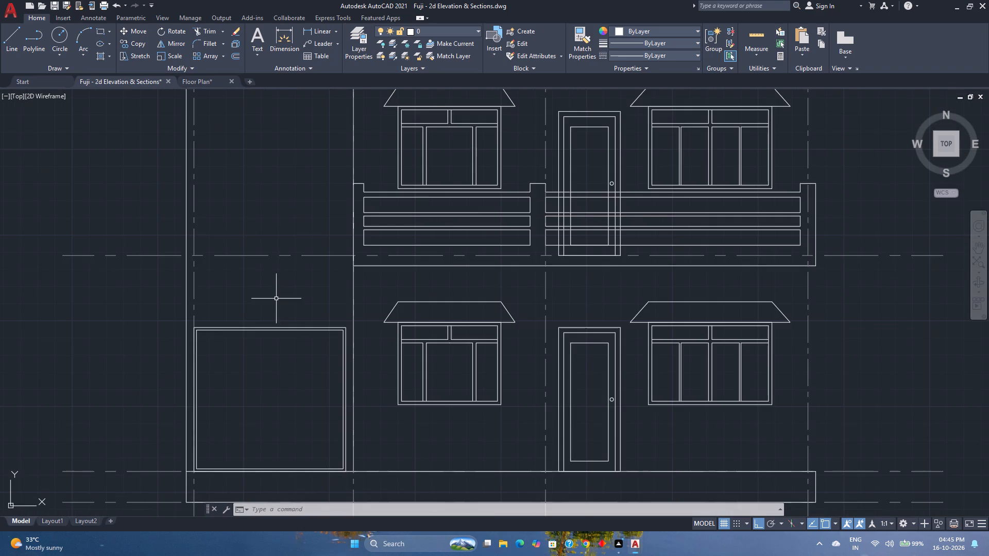
scroll(276, 288, down, 1)
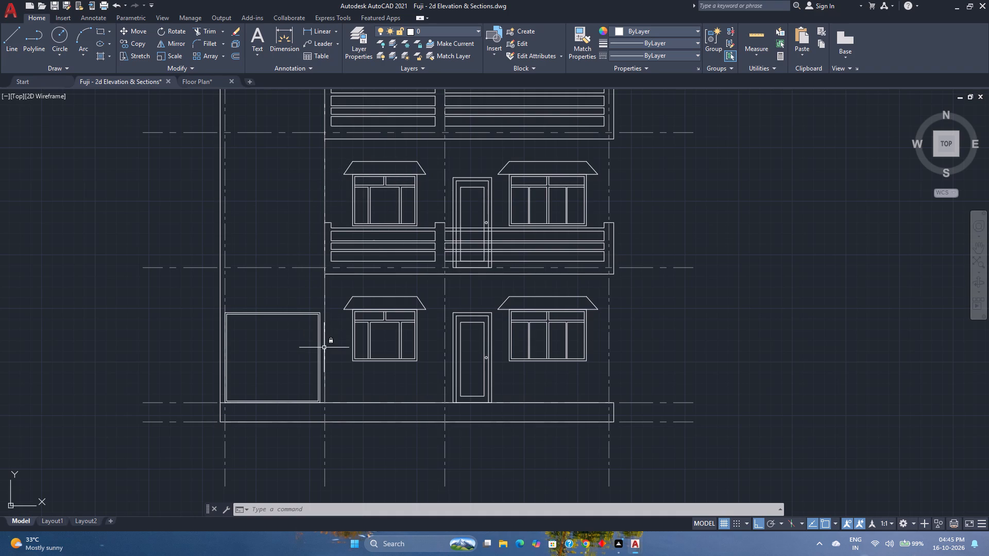
scroll(306, 237, down, 2)
middle_drag(306, 237, 314, 272)
middle_click(314, 272)
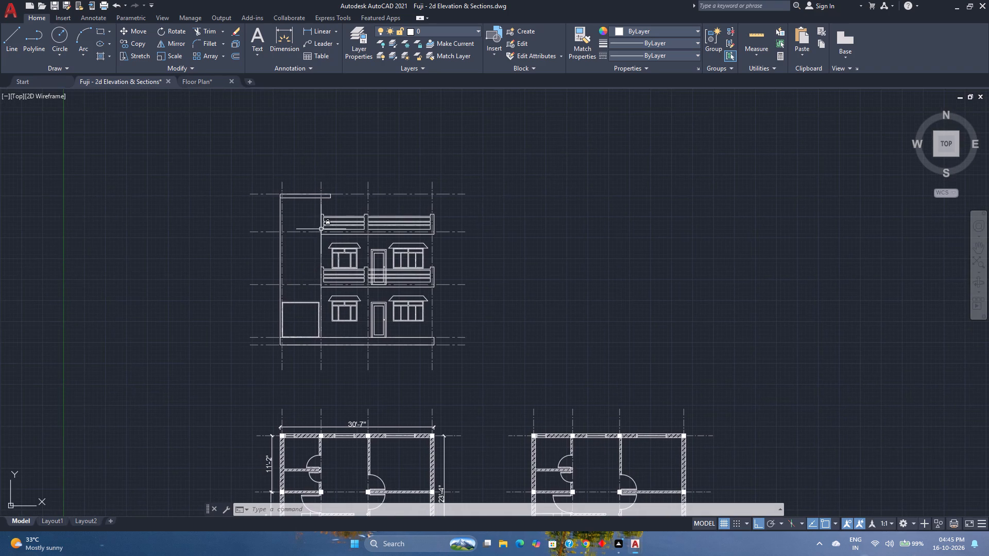
scroll(311, 231, up, 2)
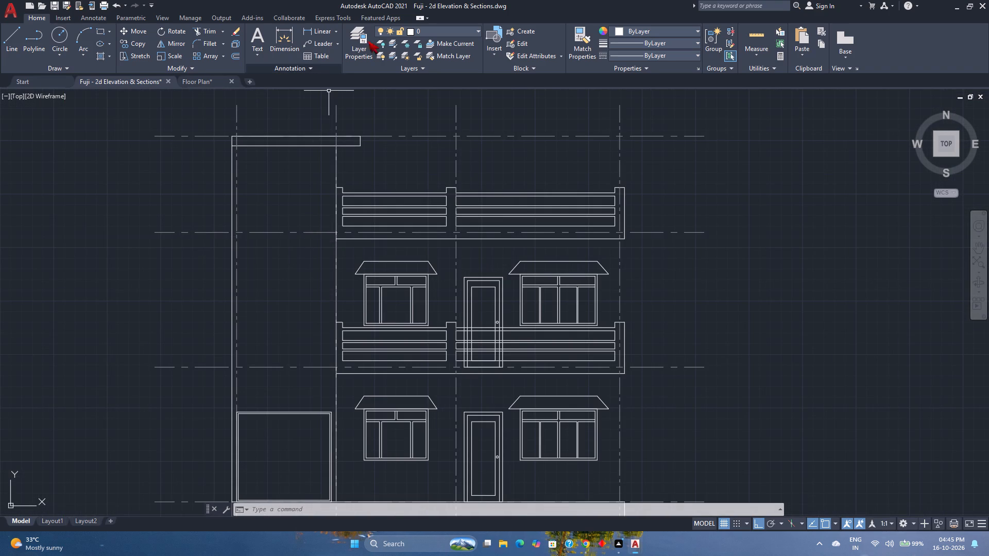
click(251, 147)
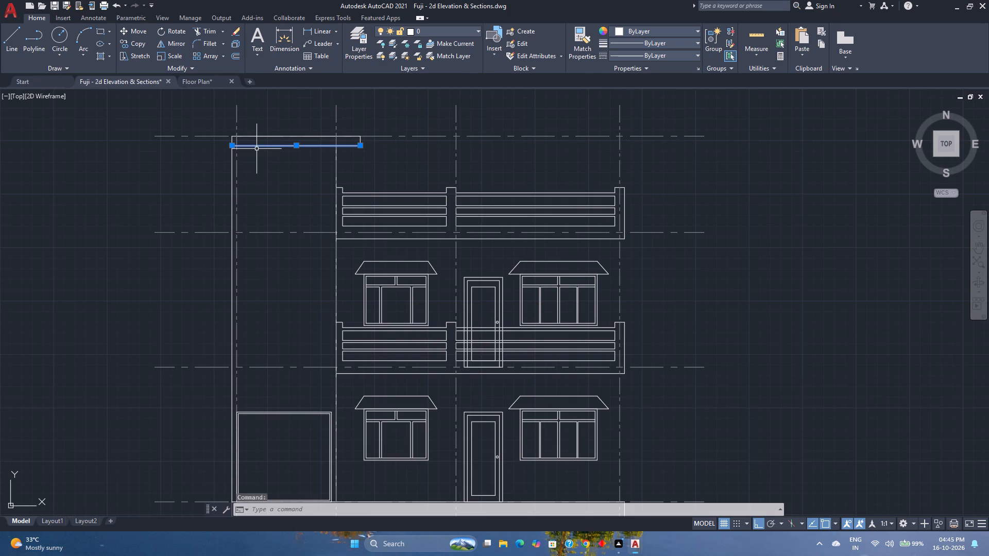
right_click(257, 148)
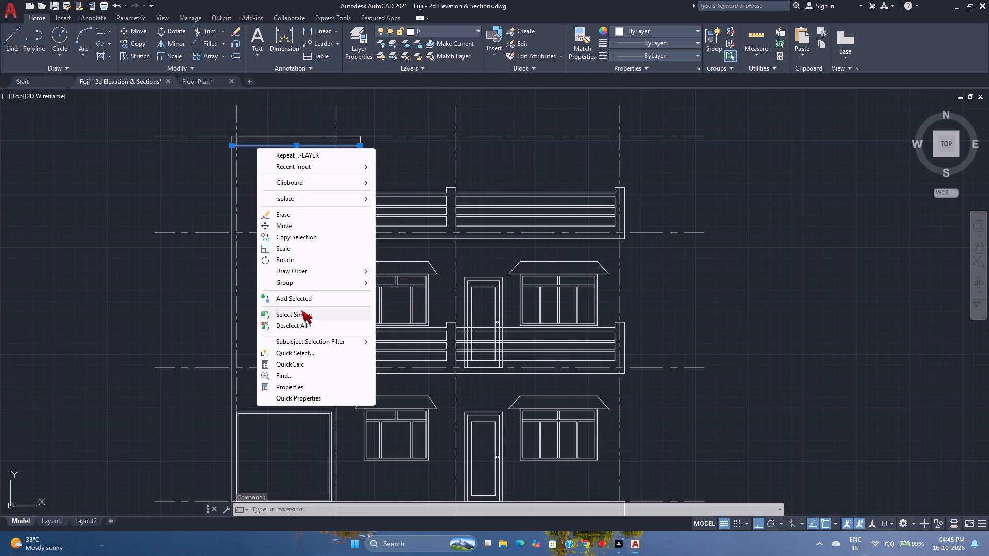
click(301, 310)
scroll(294, 286, down, 1)
middle_drag(294, 286, 288, 270)
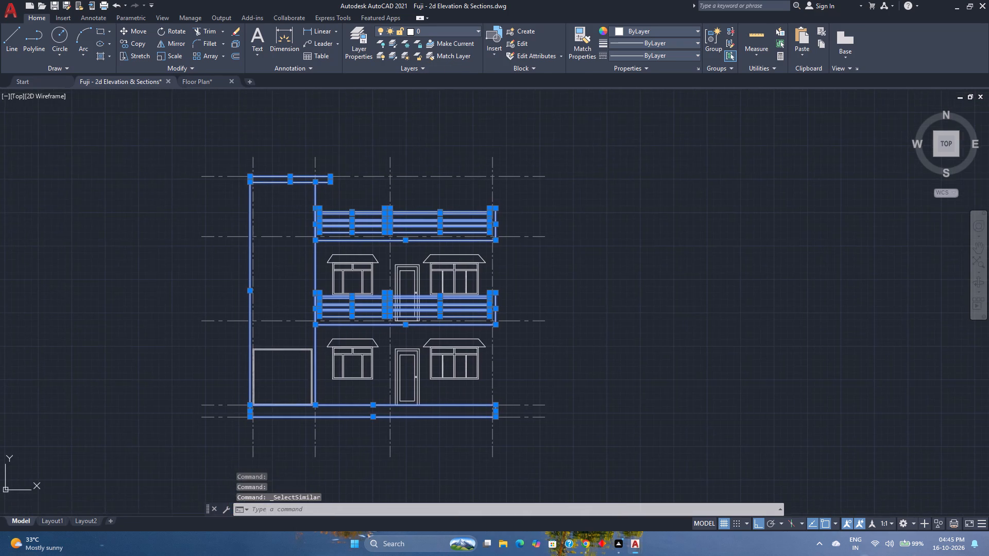
right_click(223, 196)
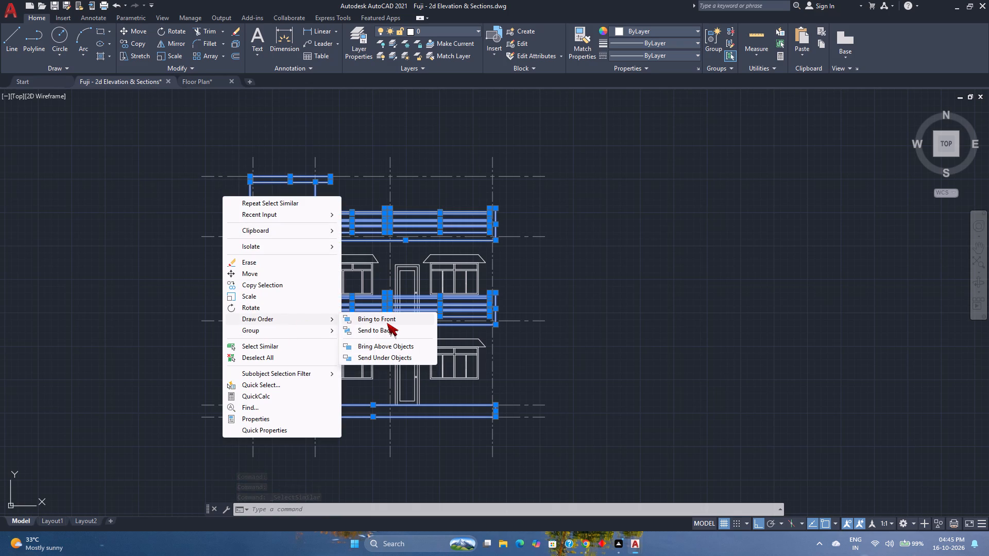
click(387, 319)
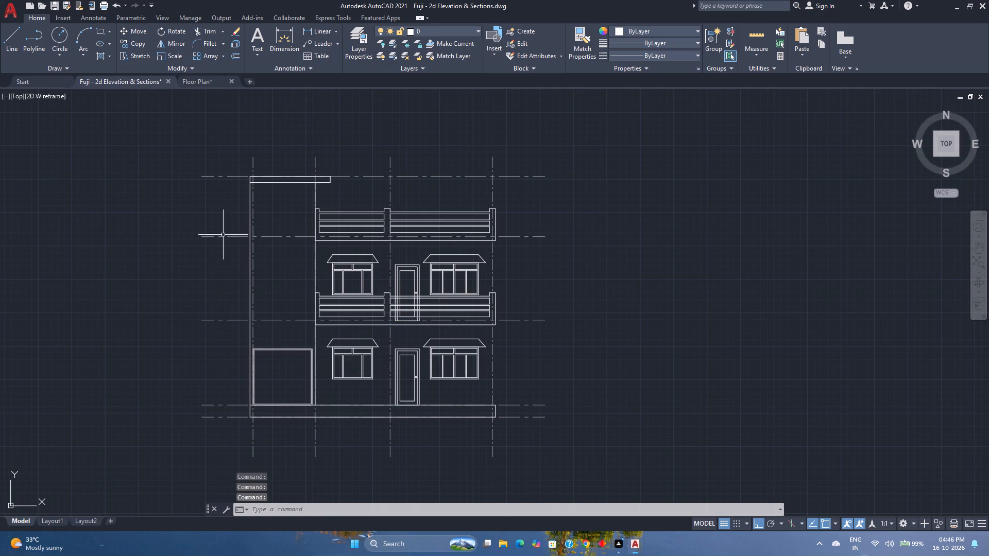
Offset the stair block's right wall line 2' toward the block's interior.
scroll(316, 193, up, 2)
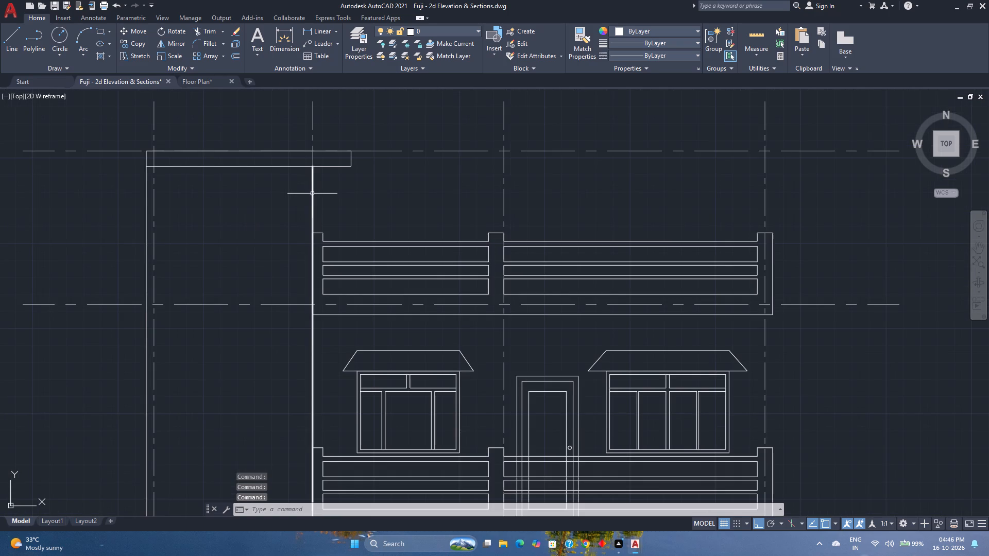
click(312, 194)
scroll(257, 223, down, 2)
middle_drag(257, 223, 276, 200)
middle_click(276, 200)
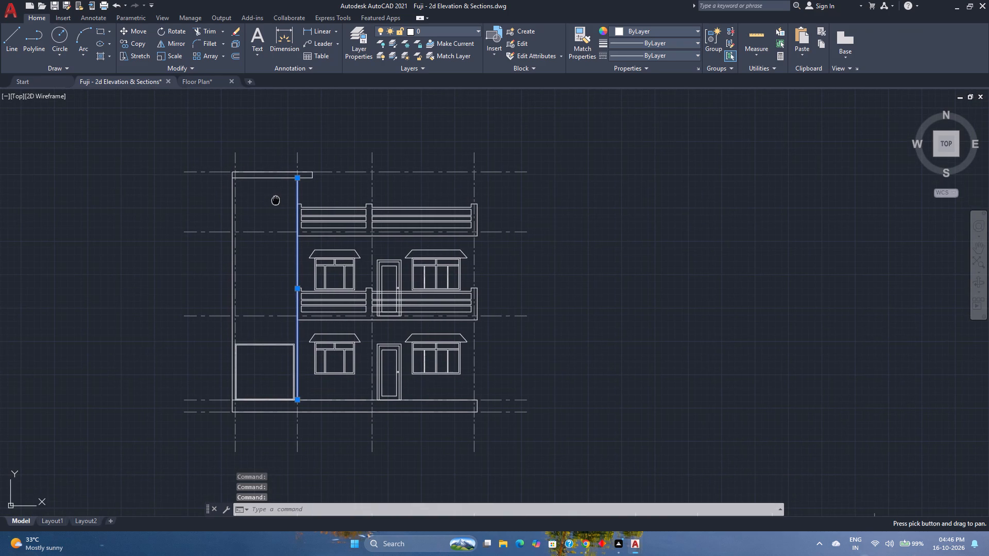
click(236, 57)
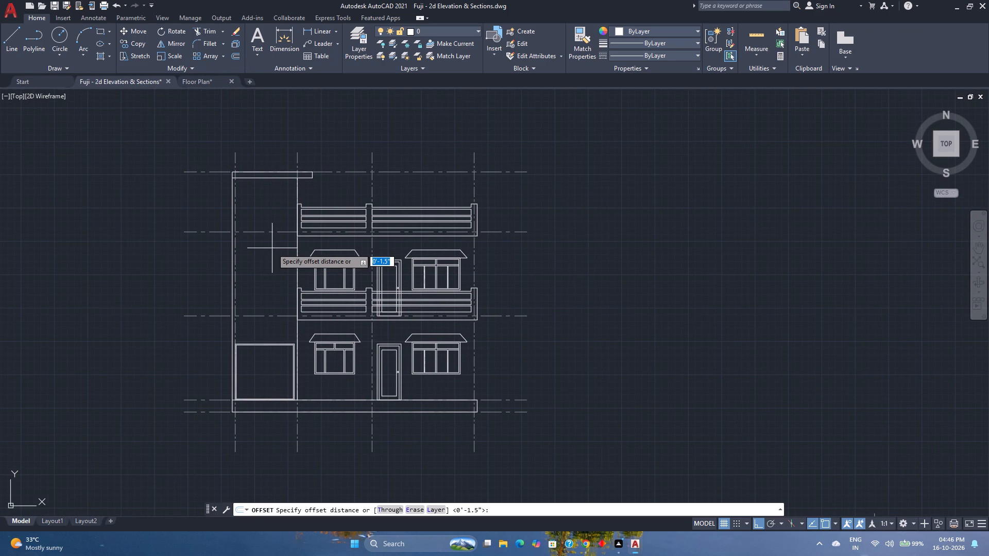
key(1)
key(BackSpace)
text(2')
key(Return)
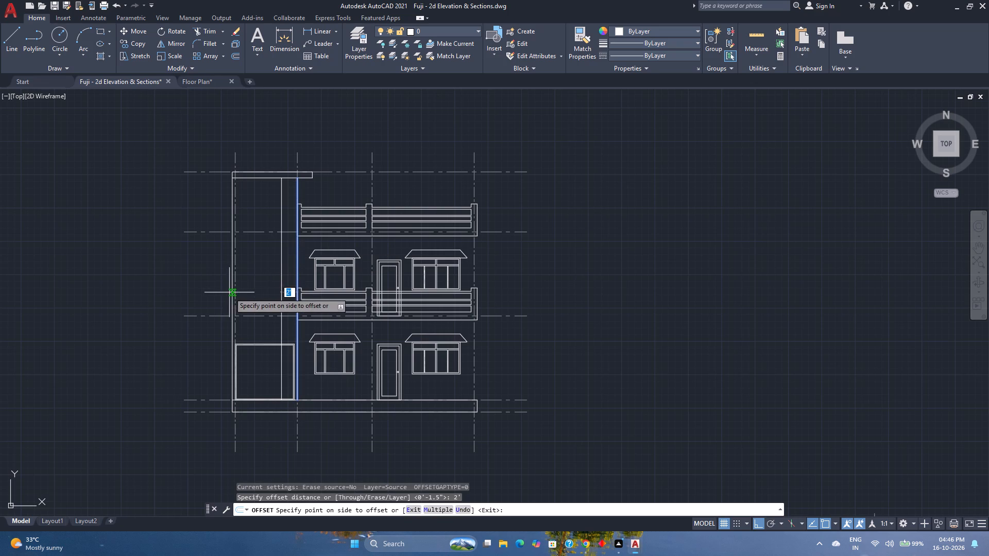
click(249, 283)
Offset the stair block's left wall line 2' inward, and the right-hand offset line a further 2' toward the middle.
scroll(239, 277, up, 1)
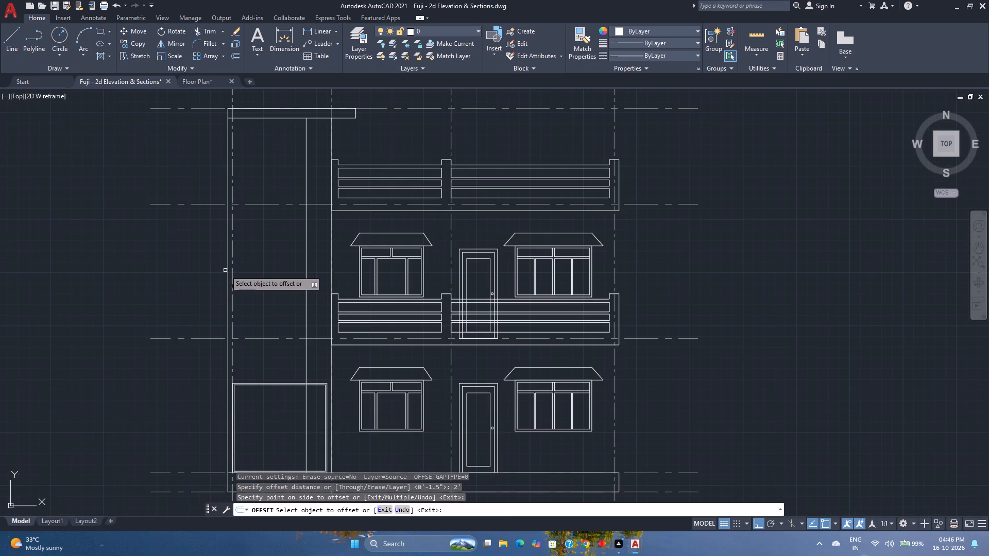
click(228, 270)
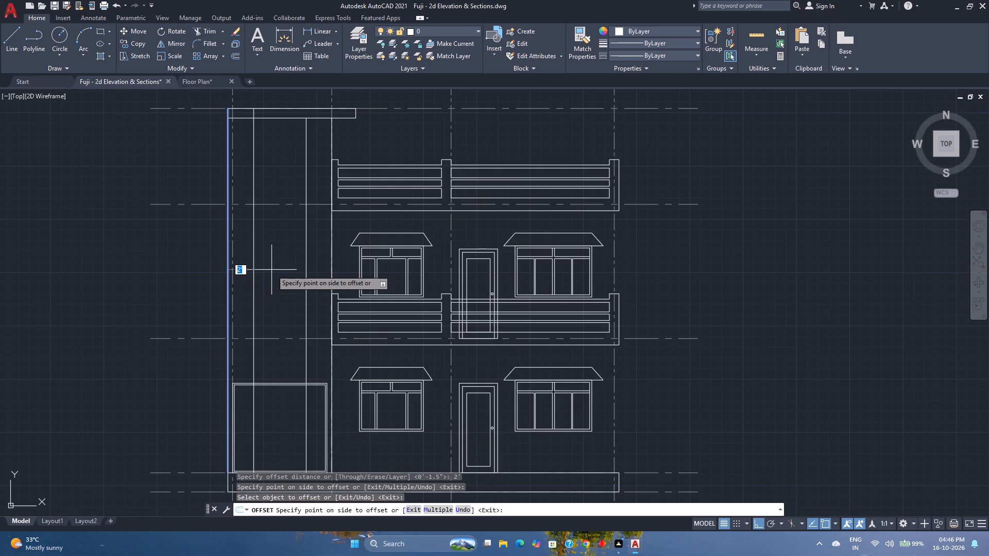
click(271, 270)
click(306, 261)
click(286, 264)
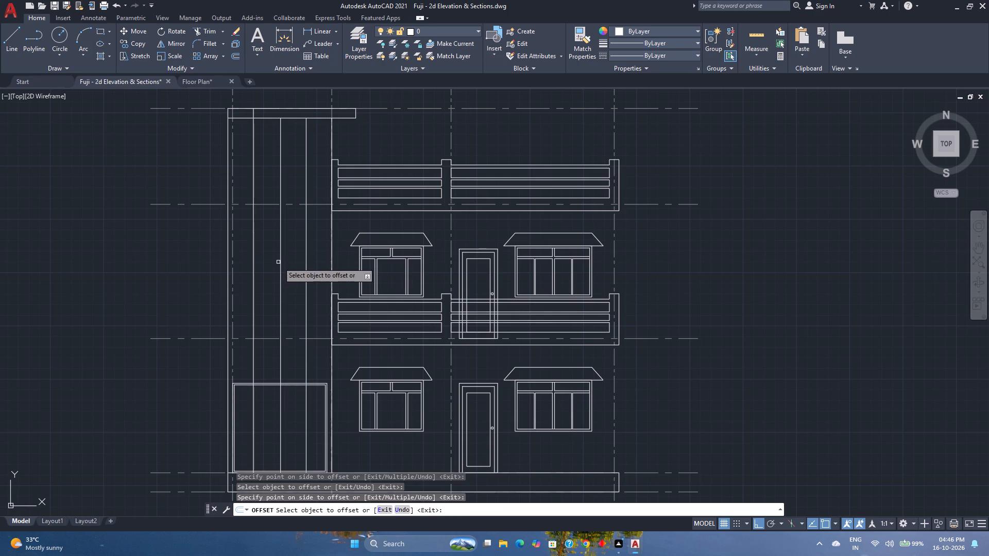
key(Escape)
Erase the two outer offset lines on the stair block's front face, keeping the middle vertical line.
click(314, 257)
click(303, 255)
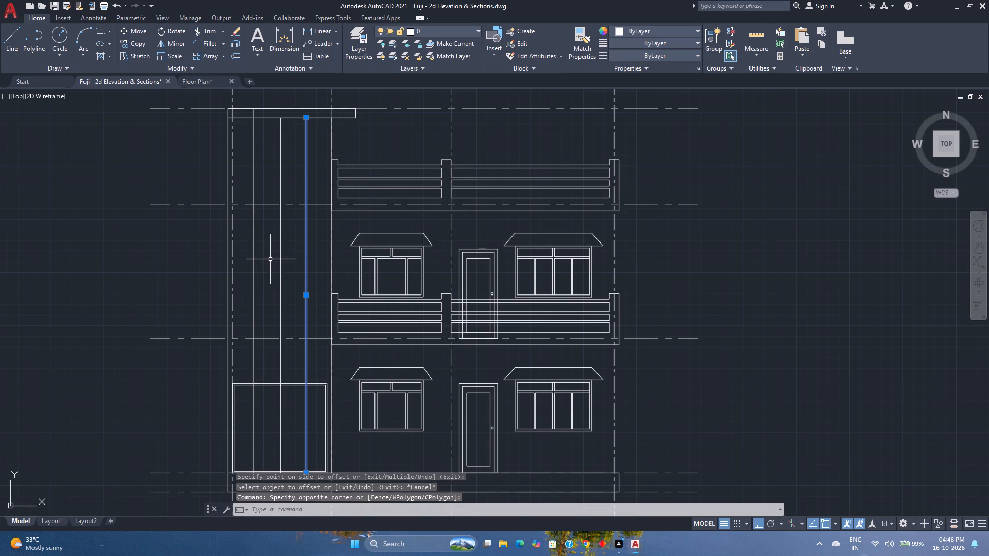
click(265, 259)
click(249, 258)
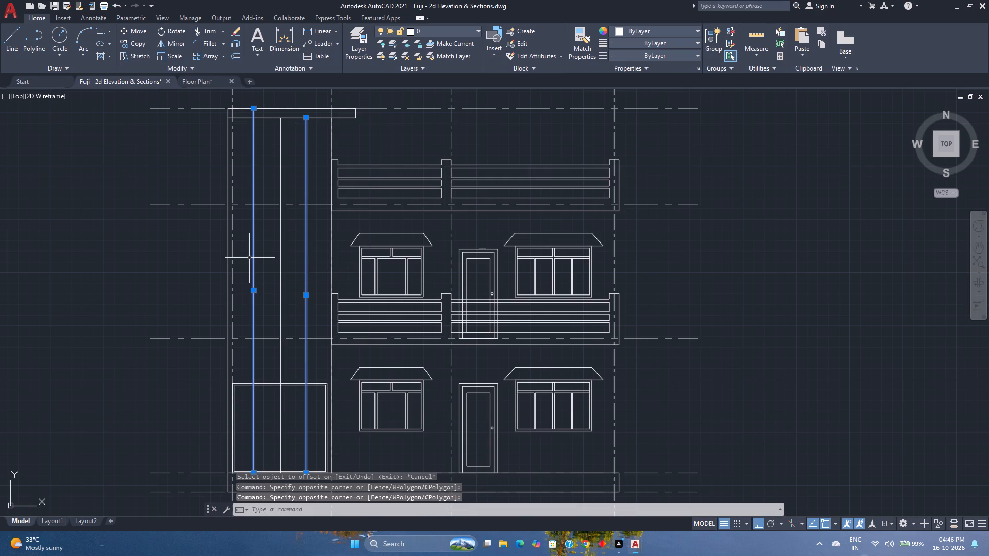
key(Delete)
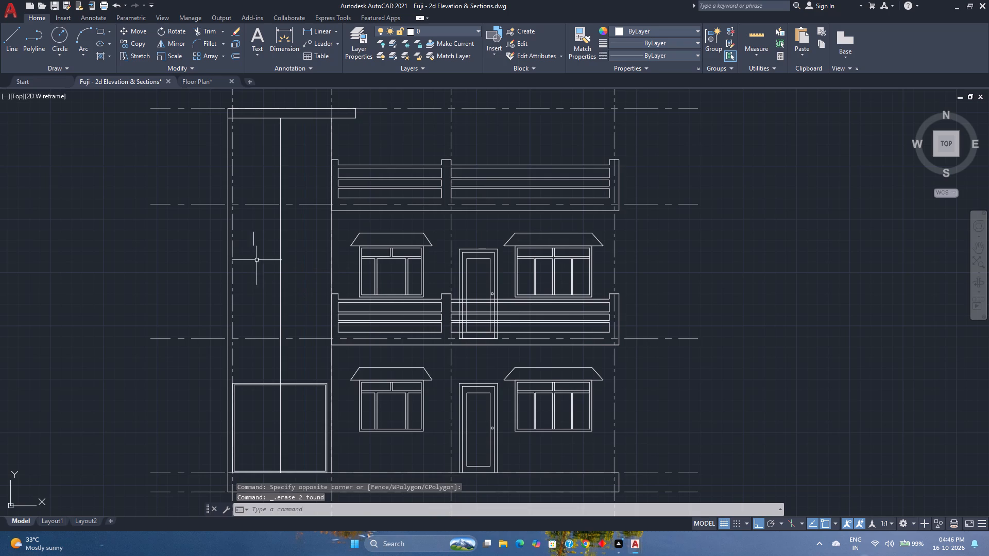
Offset the stair block's middle vertical line 1' to each side and erase the original middle line.
click(238, 53)
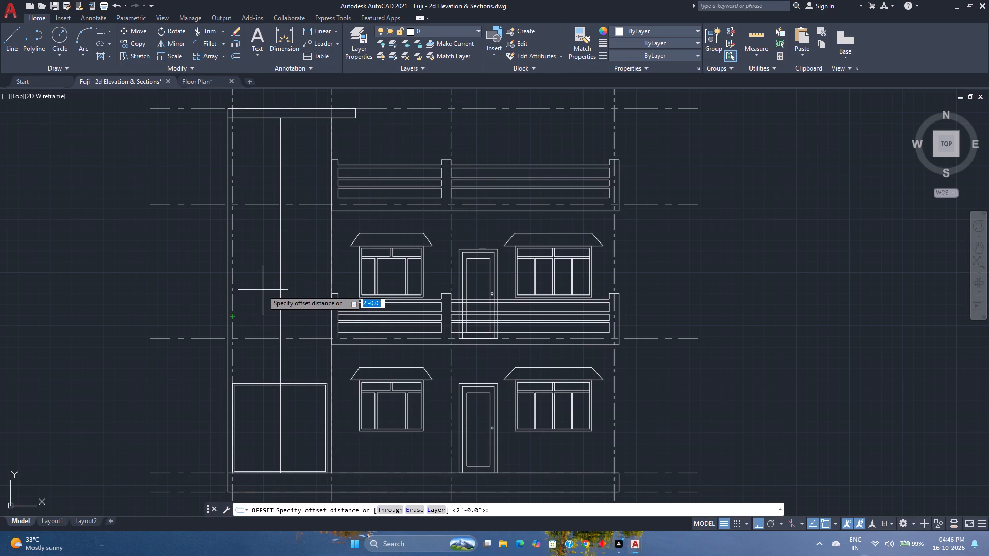
text(1')
key(Return)
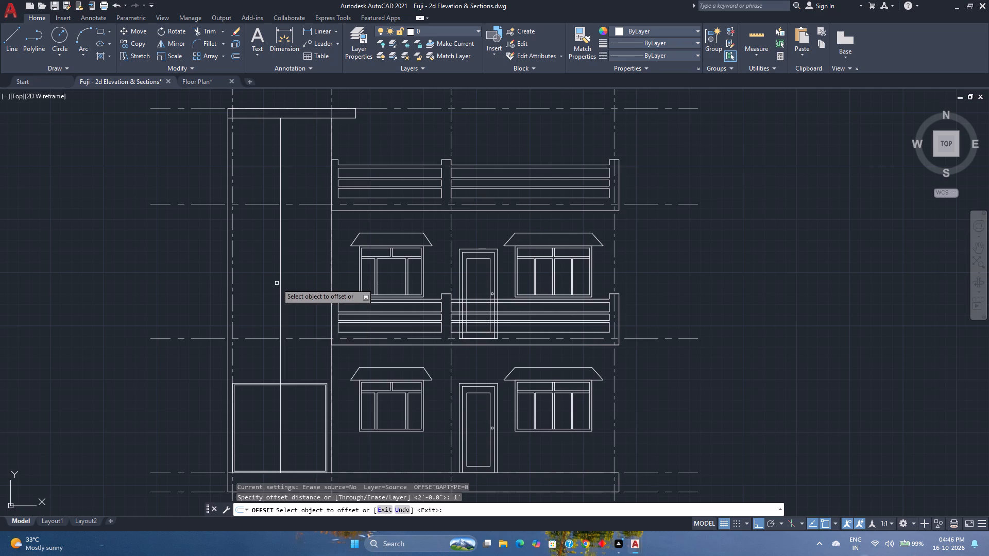
click(280, 281)
click(258, 284)
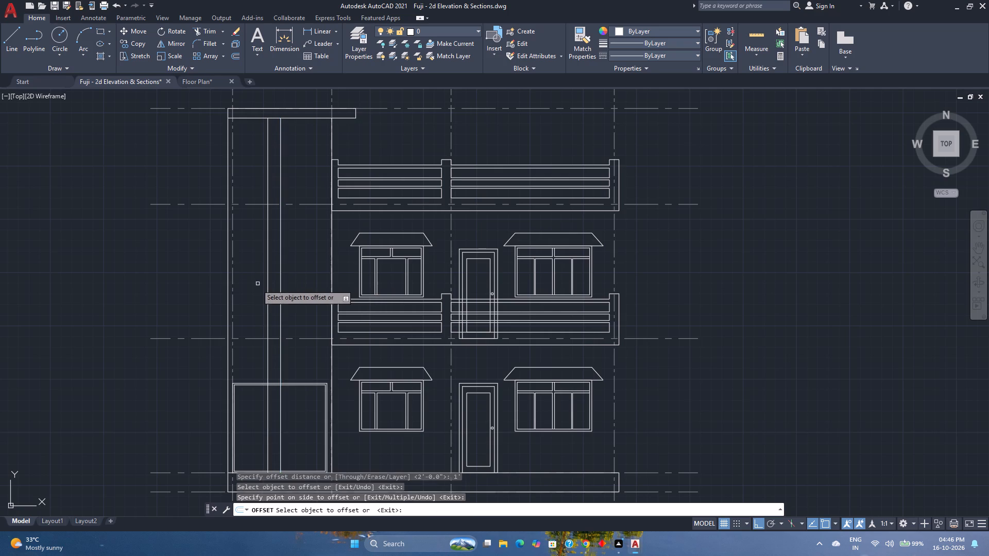
click(280, 285)
click(305, 284)
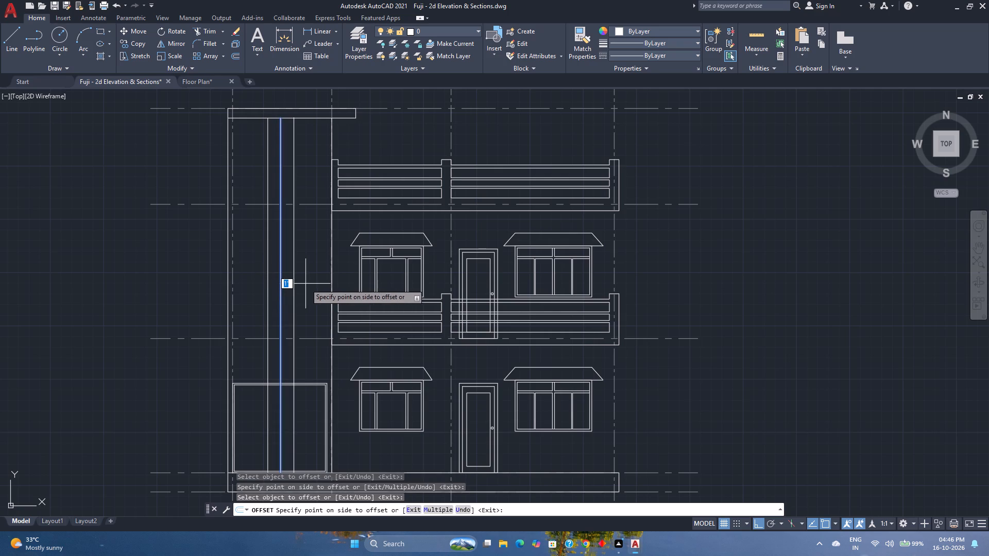
key(space)
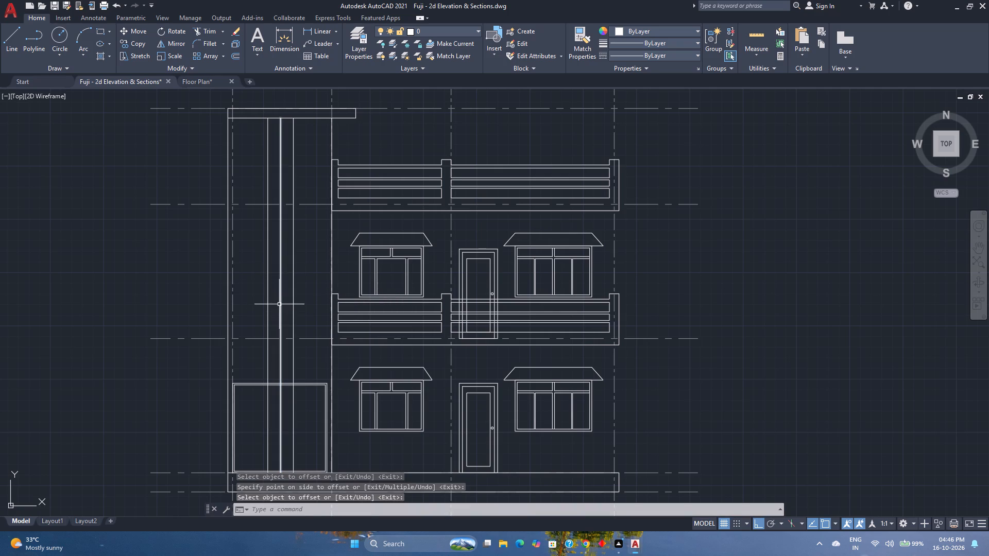
click(280, 304)
key(Delete)
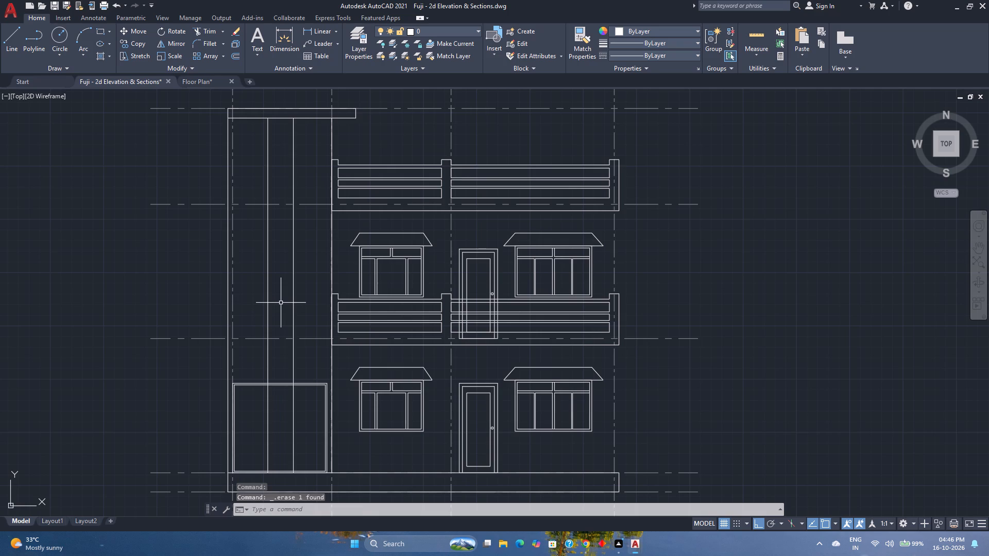
Draw a horizontal line between the two middle verticals of the stair block along the first-floor grid line.
scroll(291, 351, up, 2)
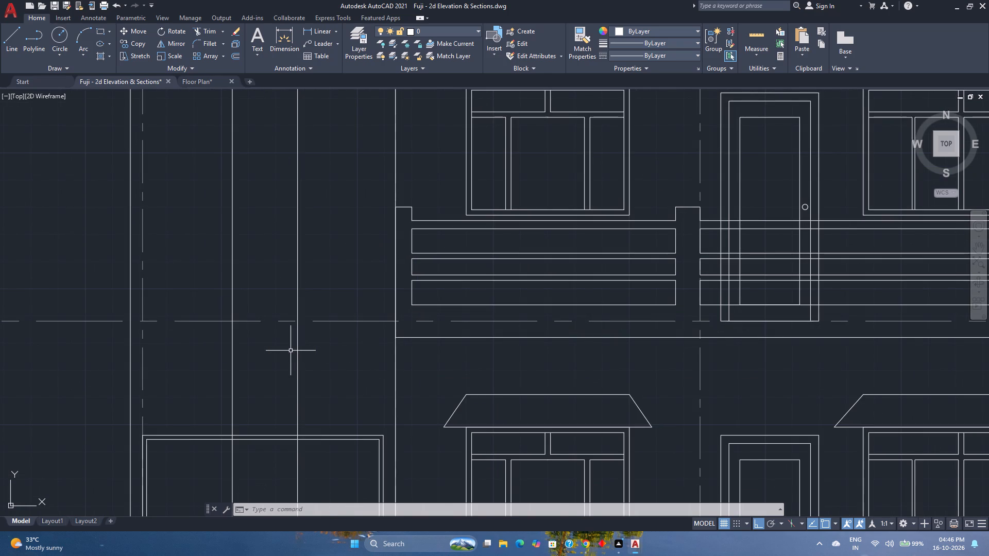
scroll(295, 347, down, 1)
middle_drag(299, 350, 306, 367)
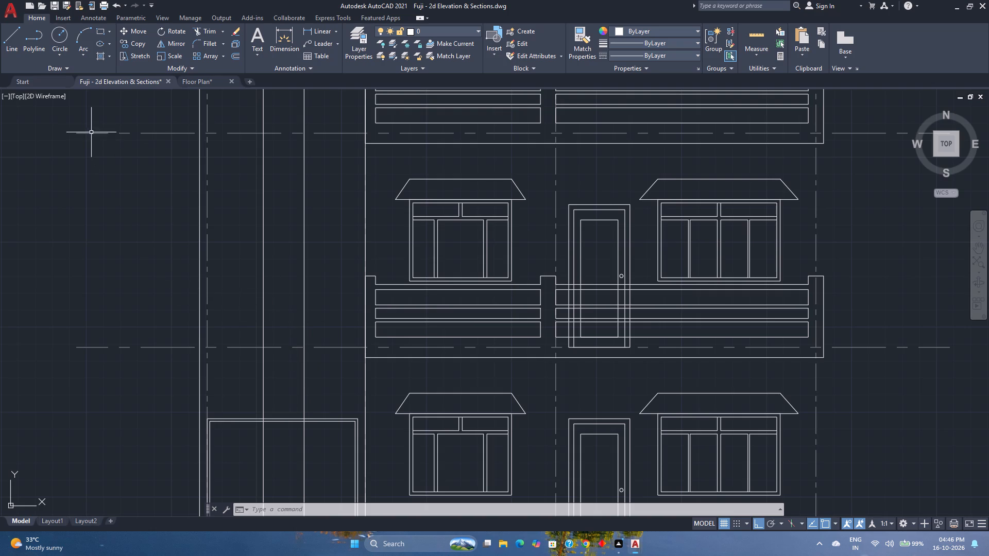
click(15, 42)
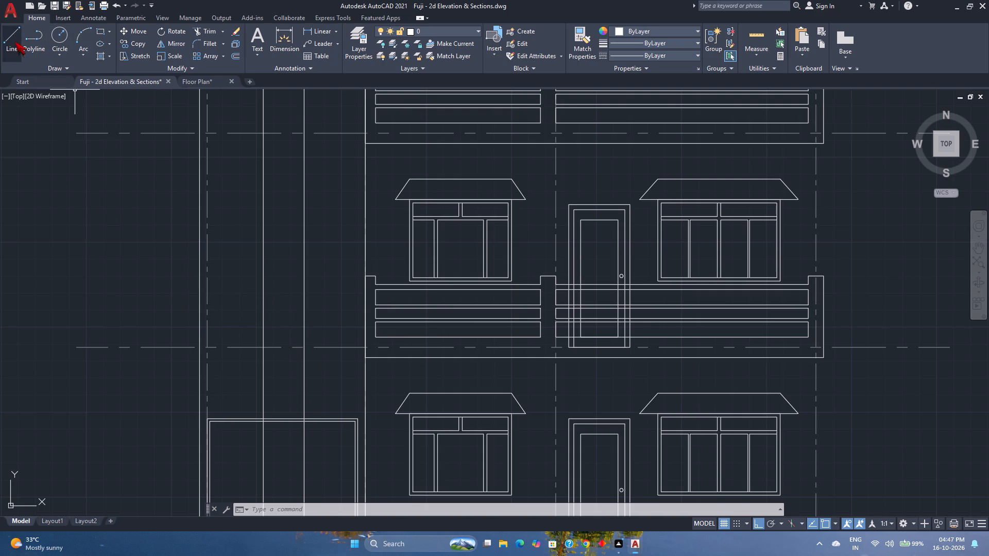
click(301, 349)
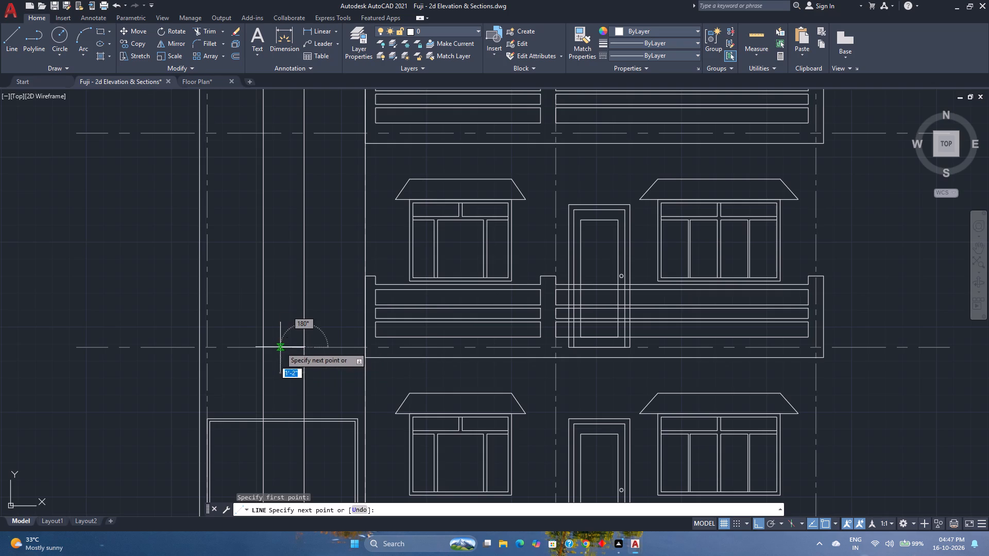
click(266, 349)
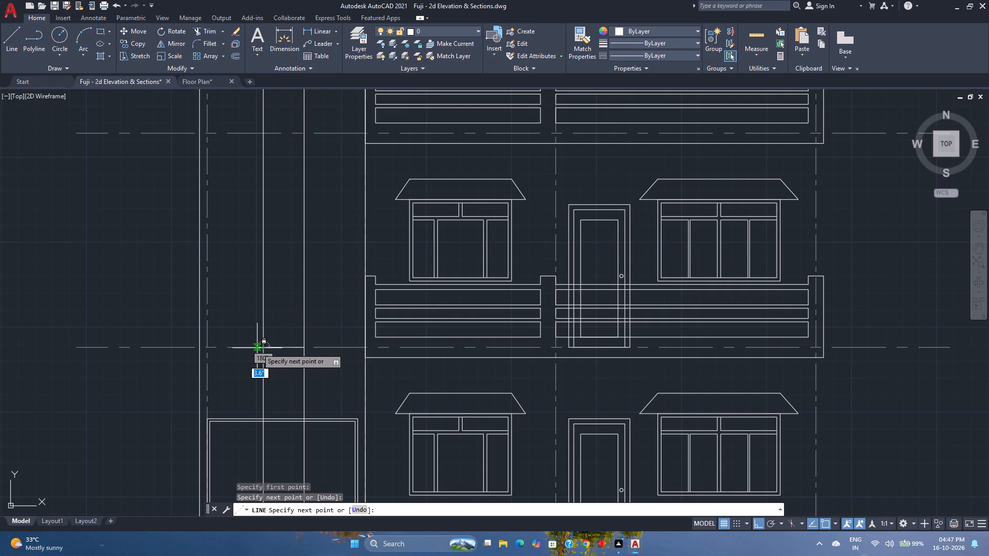
key(Escape)
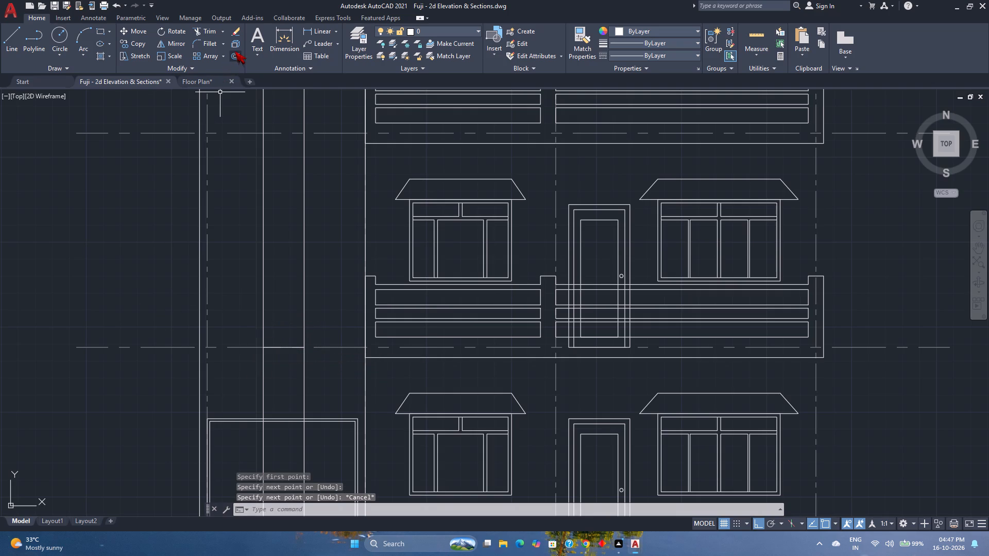
Offset the short horizontal line between the stair block's middle verticals 6.5' upward.
click(235, 51)
text(5')
key(Return)
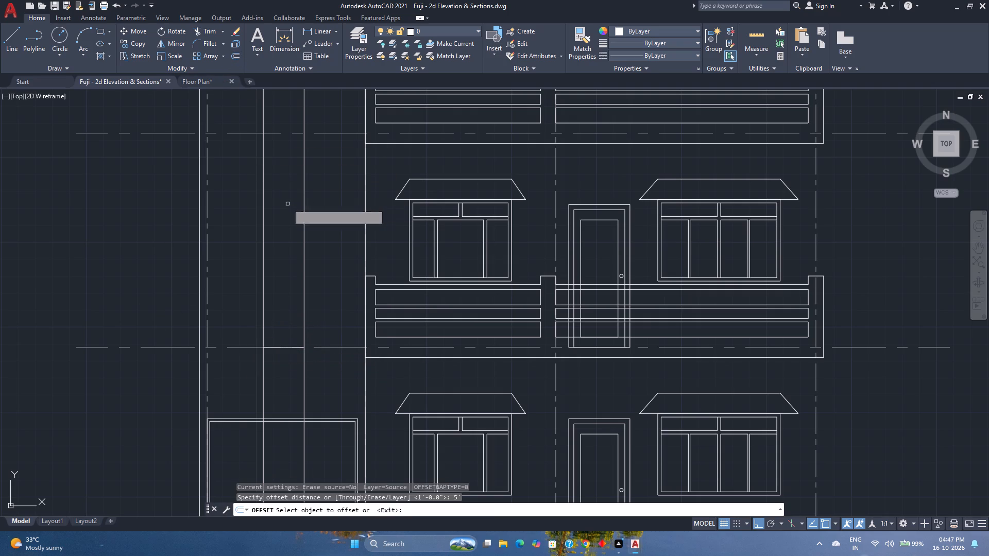
click(280, 346)
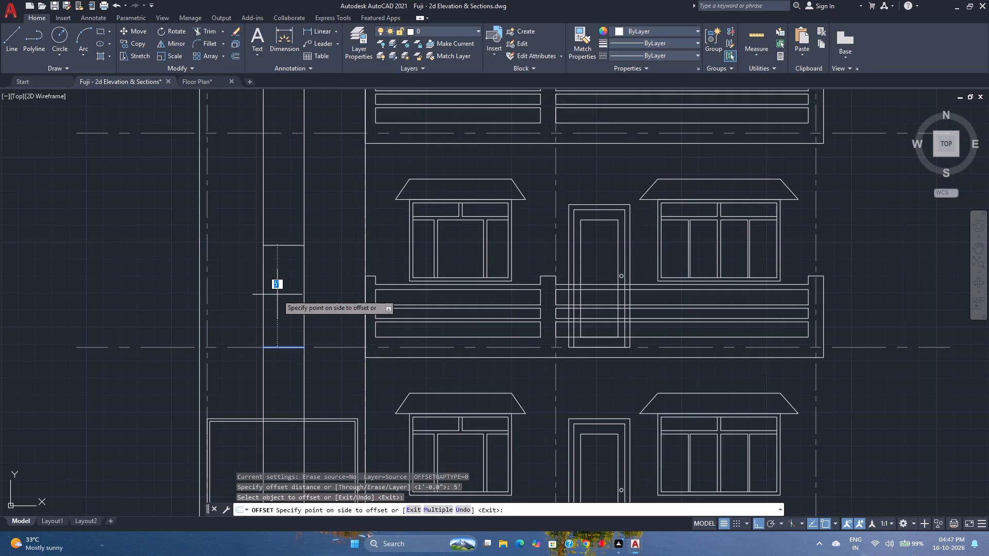
text(6.6)
key(BackSpace)
text(5')
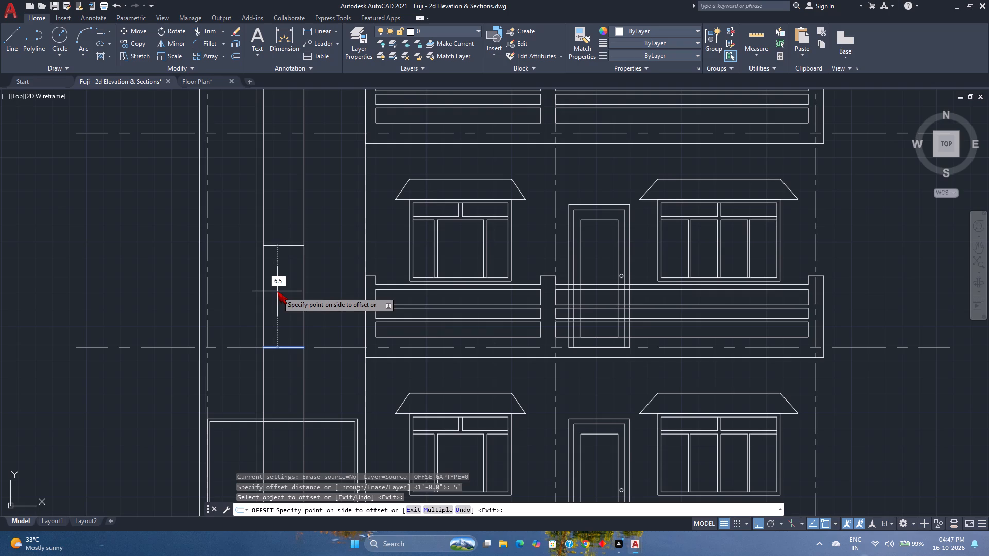
key(Return)
key(Escape)
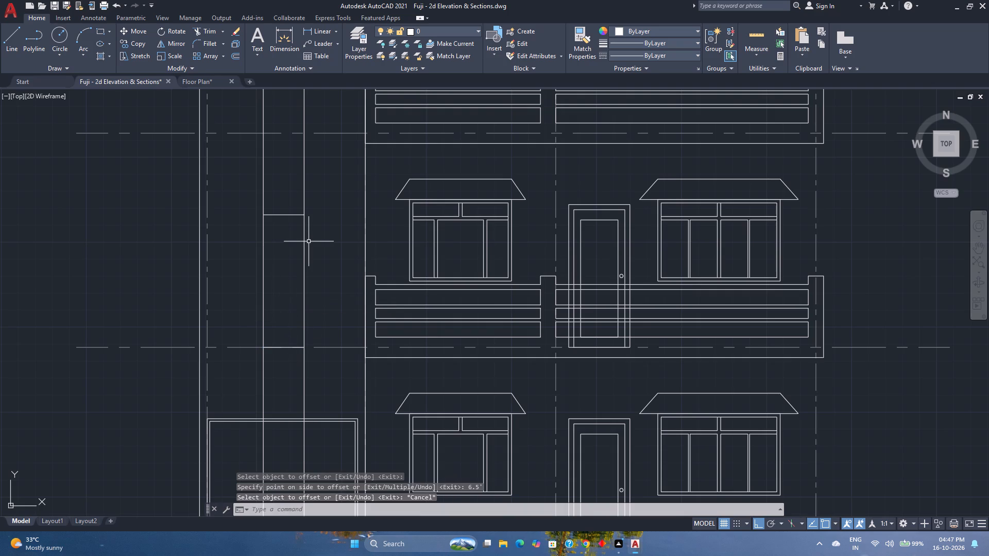
Trim the two middle verticals above the upper and below the lower short horizontal line, leaving a tall narrow rectangle.
text(tr)
key(Return)
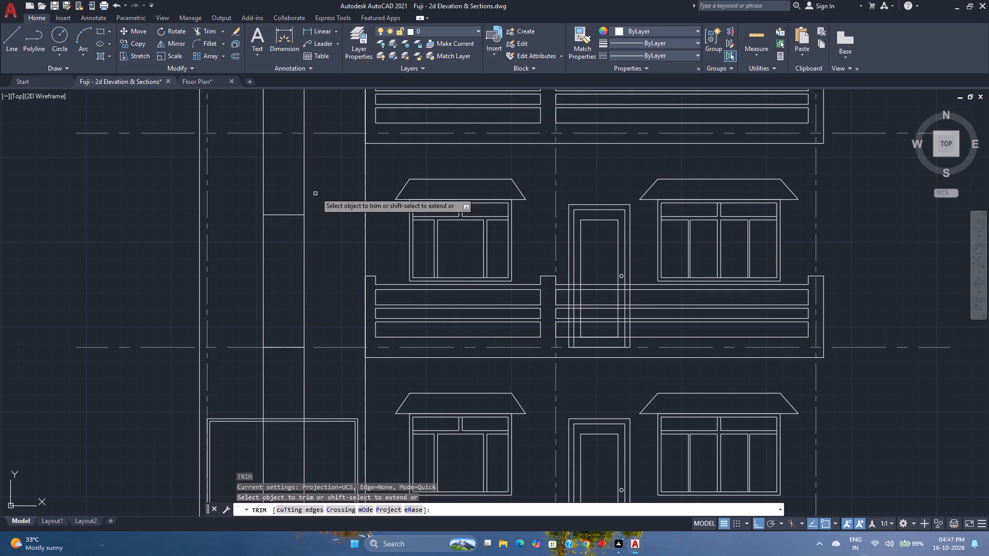
scroll(315, 183, up, 2)
click(303, 186)
click(169, 210)
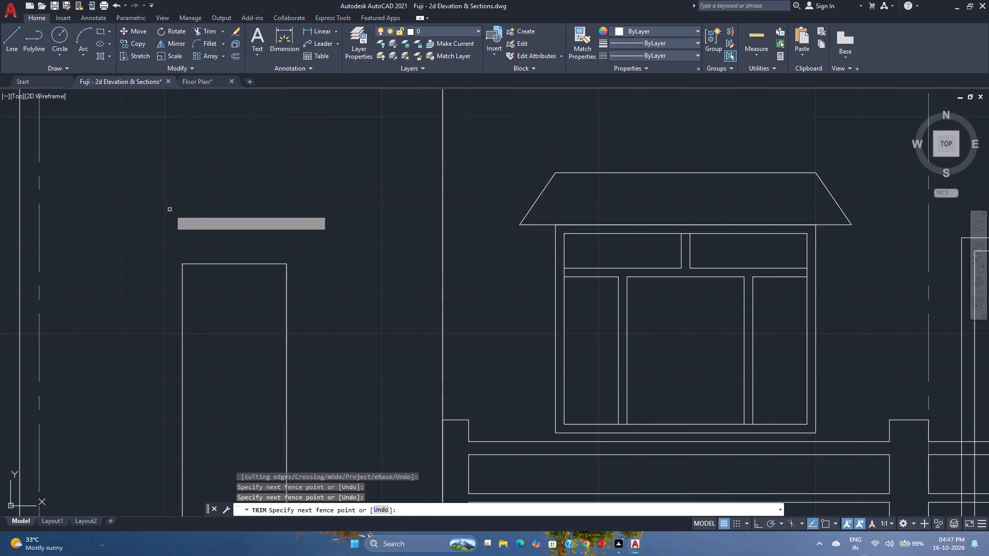
scroll(169, 210, down, 4)
scroll(153, 329, up, 2)
scroll(206, 299, up, 3)
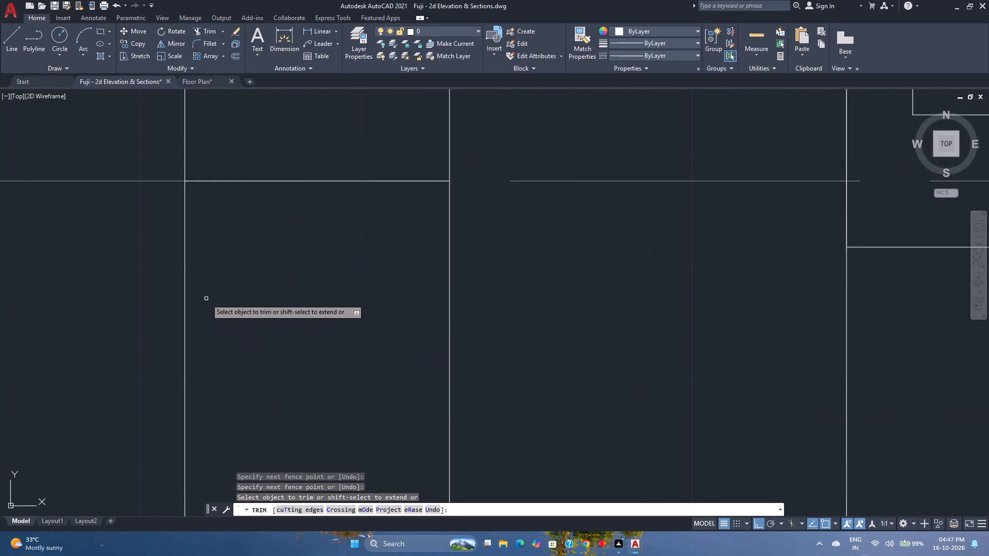
click(505, 280)
click(152, 293)
scroll(158, 291, down, 2)
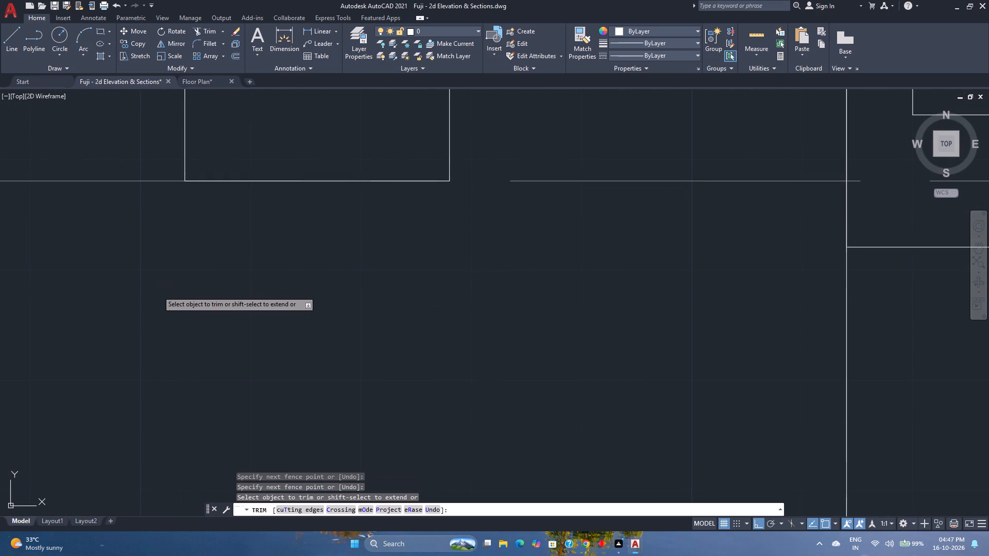
key(space)
scroll(158, 291, down, 3)
middle_drag(158, 291, 203, 327)
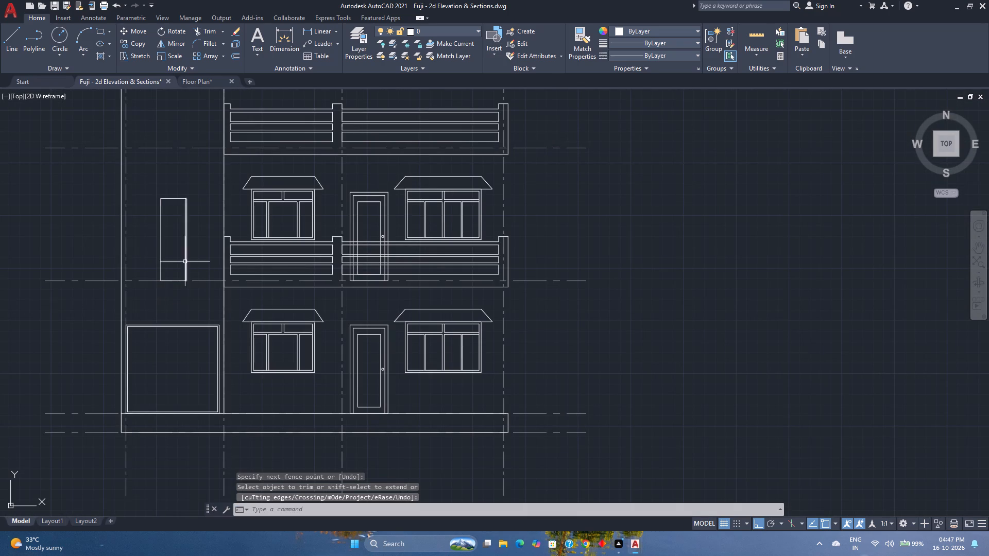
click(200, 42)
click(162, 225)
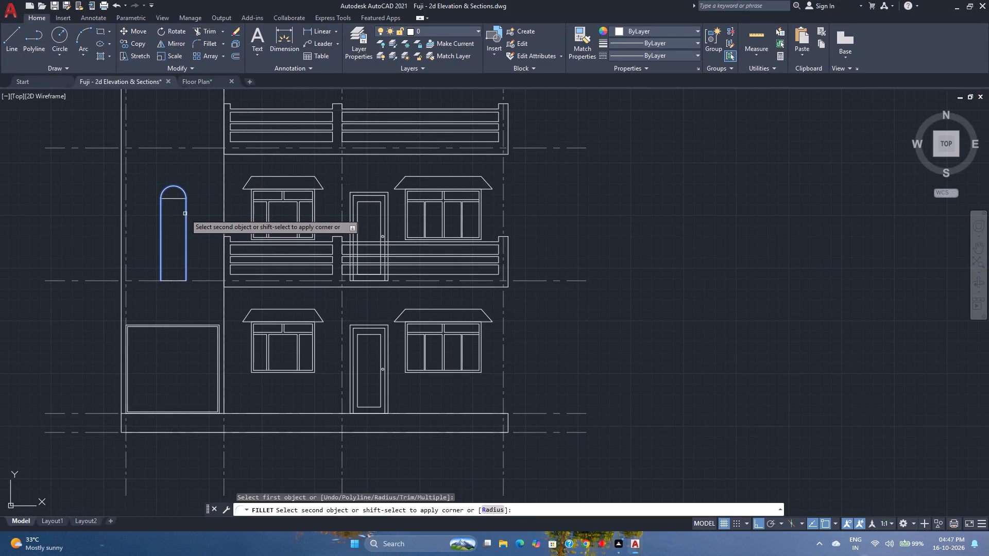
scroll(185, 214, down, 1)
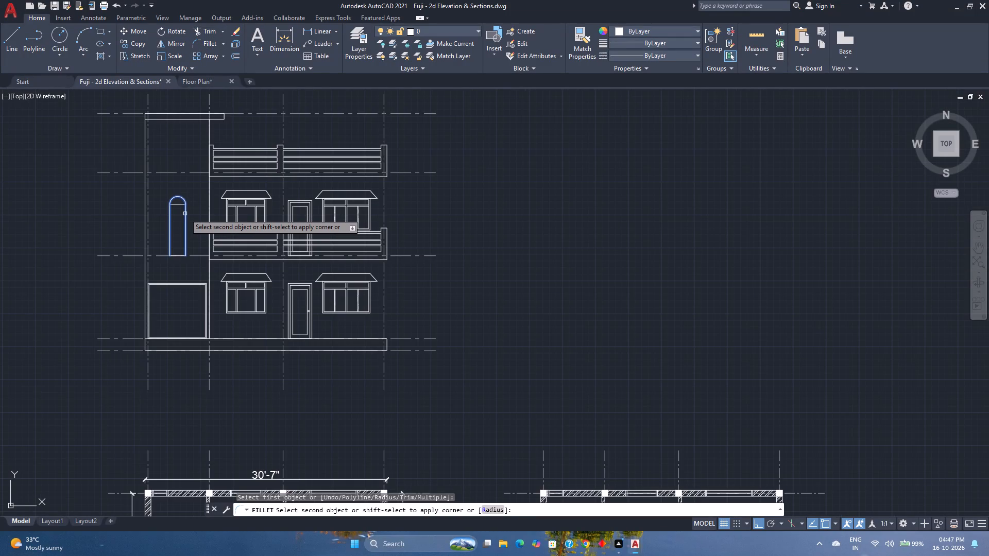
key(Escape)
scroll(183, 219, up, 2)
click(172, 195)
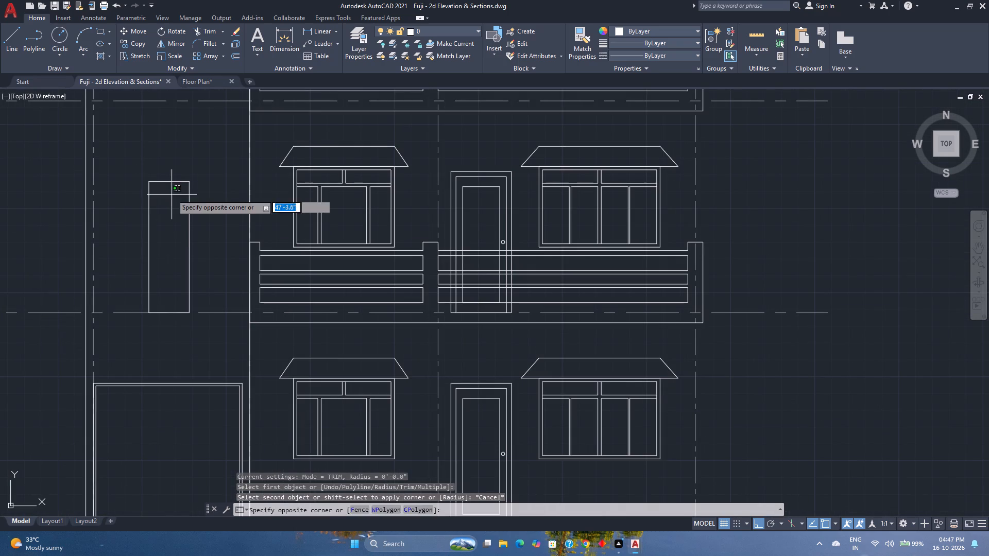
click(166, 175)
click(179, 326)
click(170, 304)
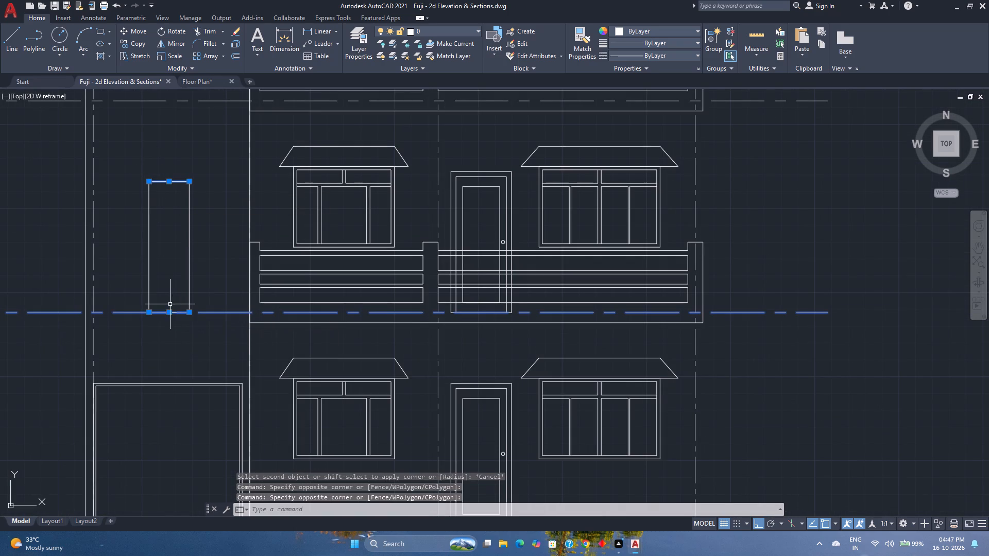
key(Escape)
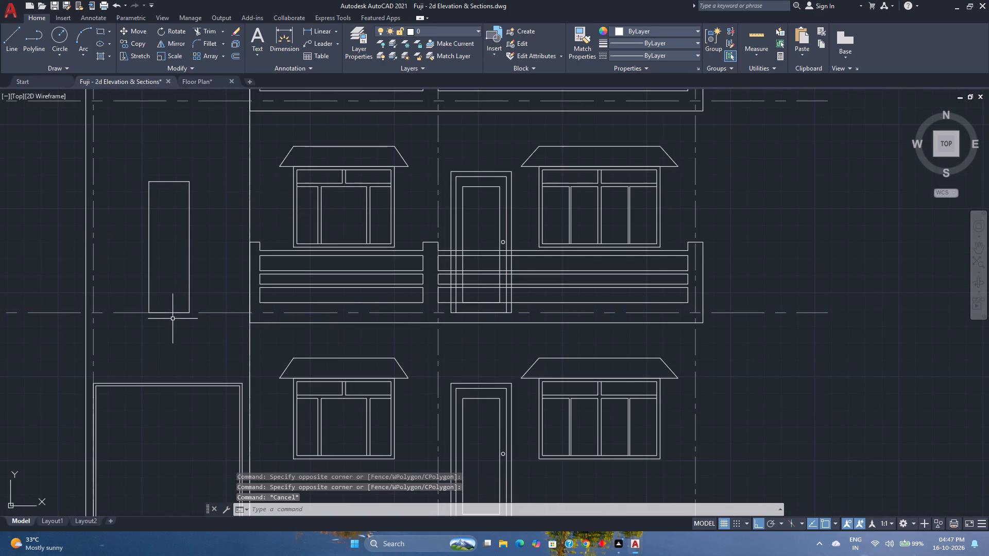
Move the bottom edge of the stair block's narrow rectangle up 1'.
click(172, 312)
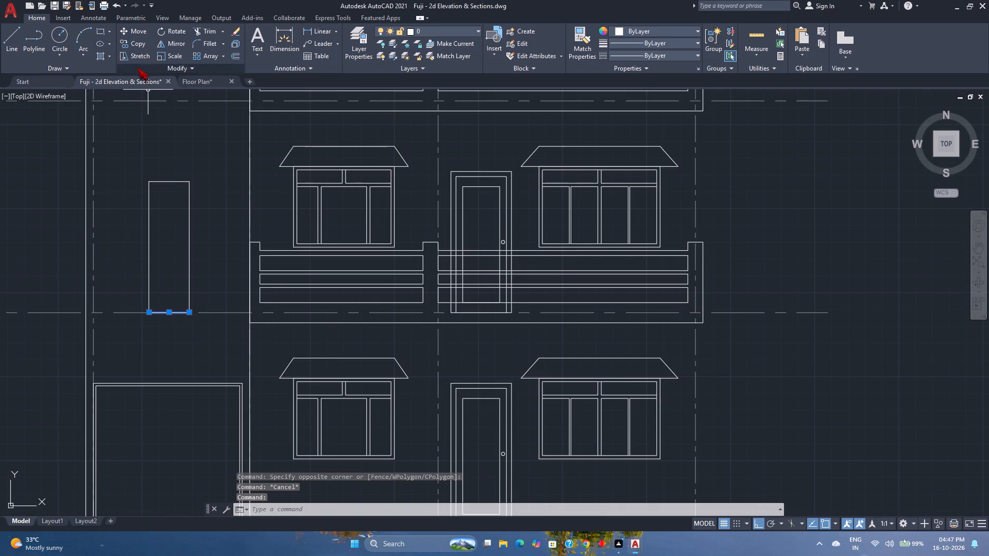
click(131, 33)
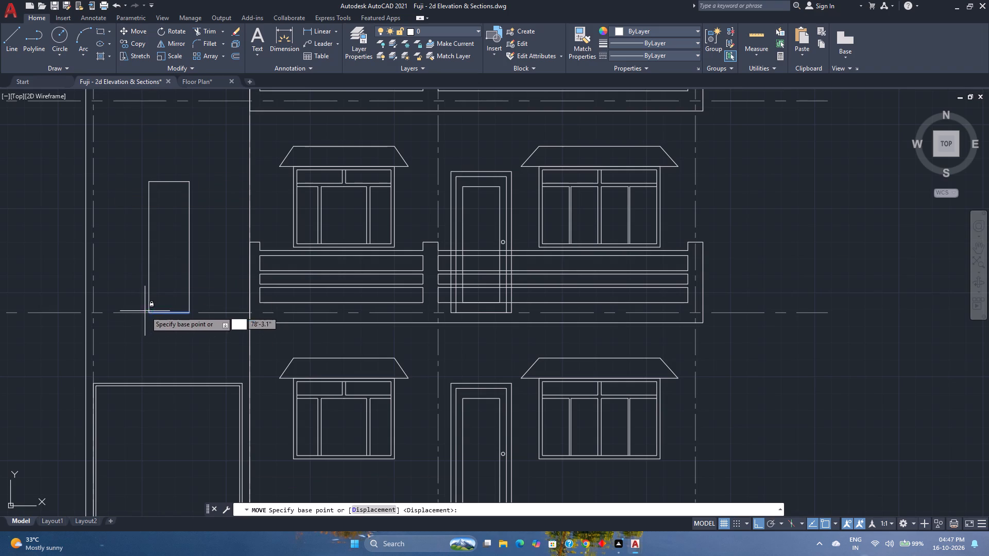
click(145, 311)
text(1')
key(Return)
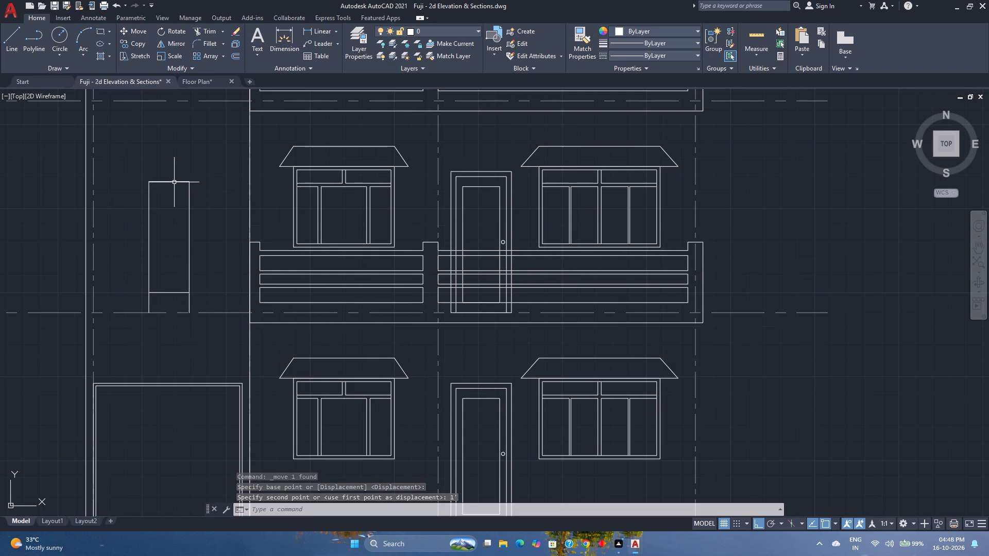
Move the top edge of the stair block's narrow rectangle down 1'.
click(174, 182)
click(134, 31)
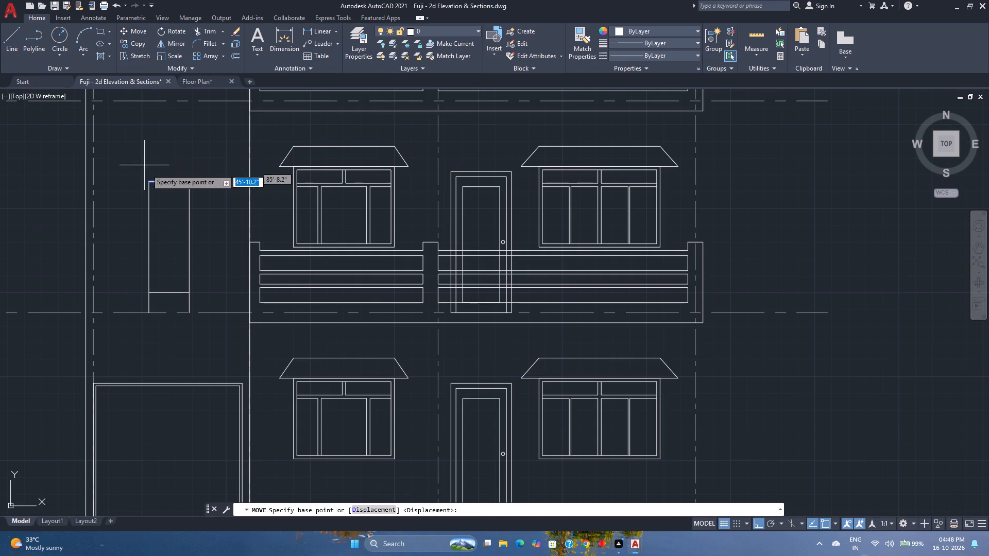
click(151, 178)
text(1')
key(Return)
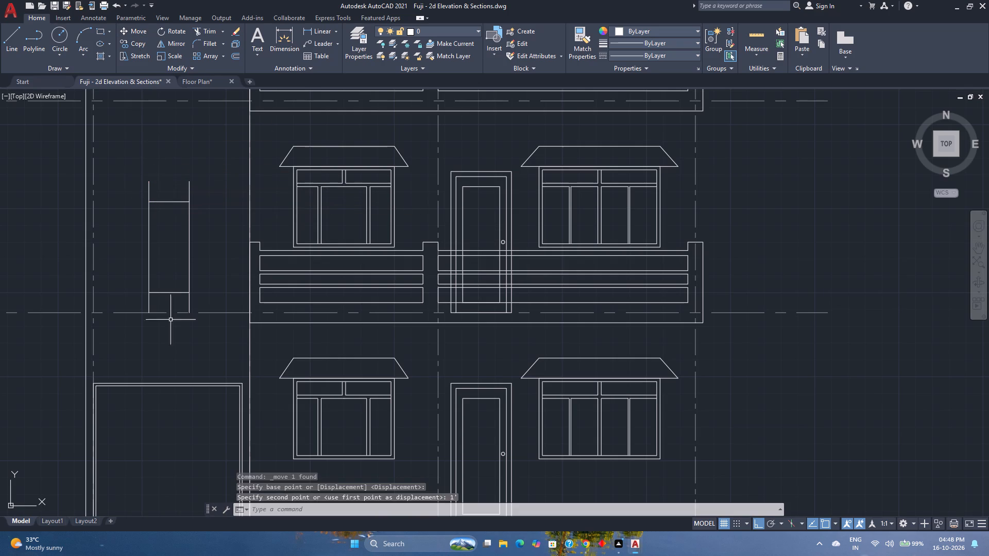
Trim the stair block rectangle's verticals where they project below its bottom edge and above its top edge.
text(tr)
key(Return)
scroll(175, 343, up, 2)
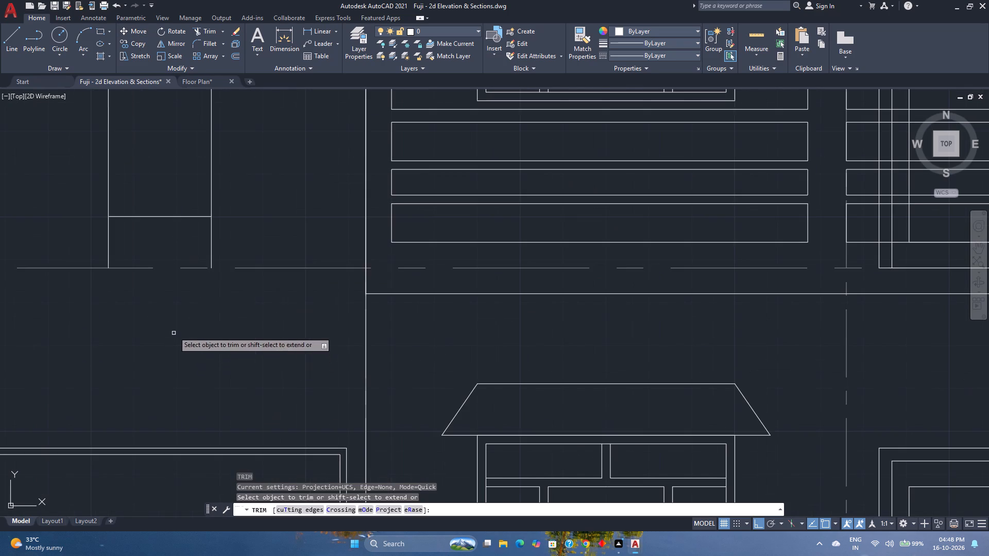
click(241, 251)
click(103, 247)
scroll(103, 247, down, 2)
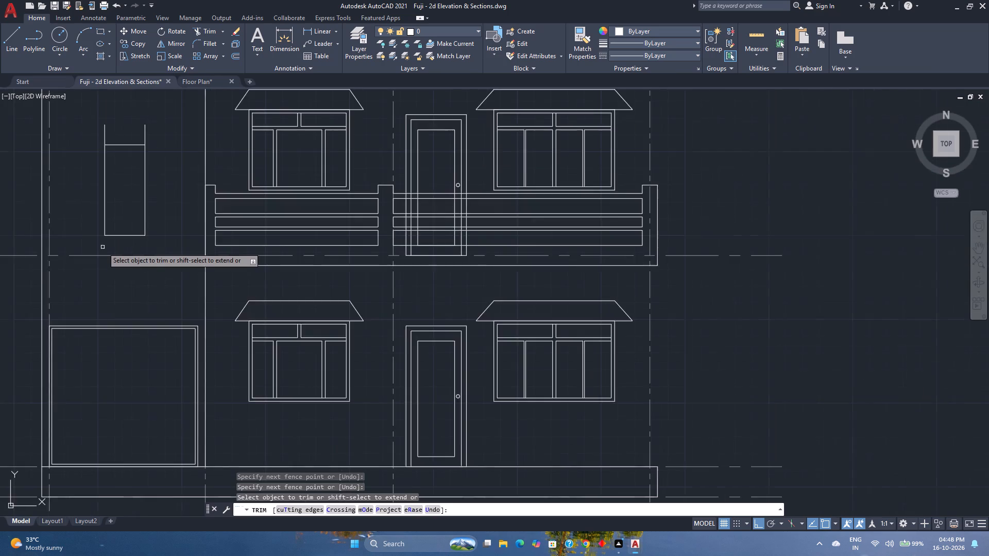
middle_drag(103, 247, 152, 315)
click(139, 203)
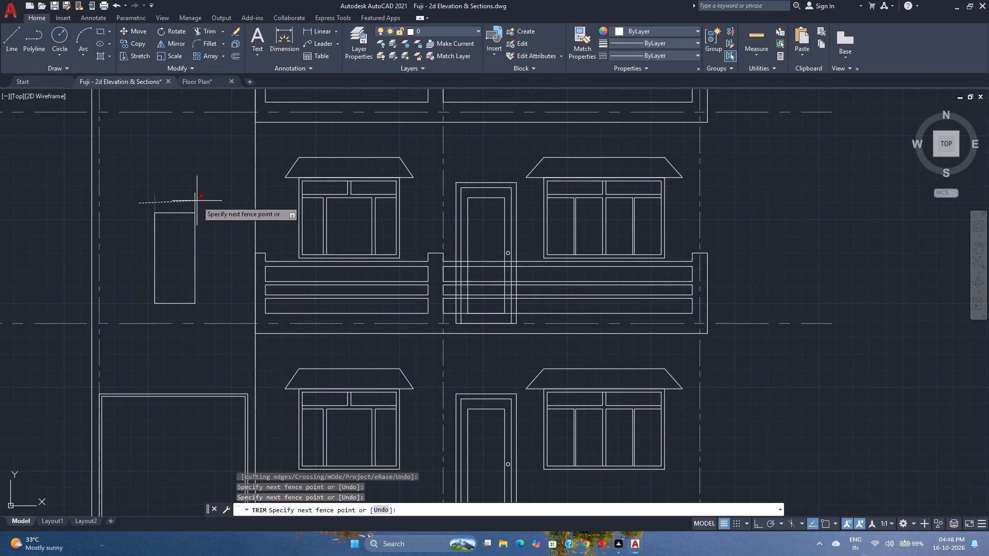
click(197, 201)
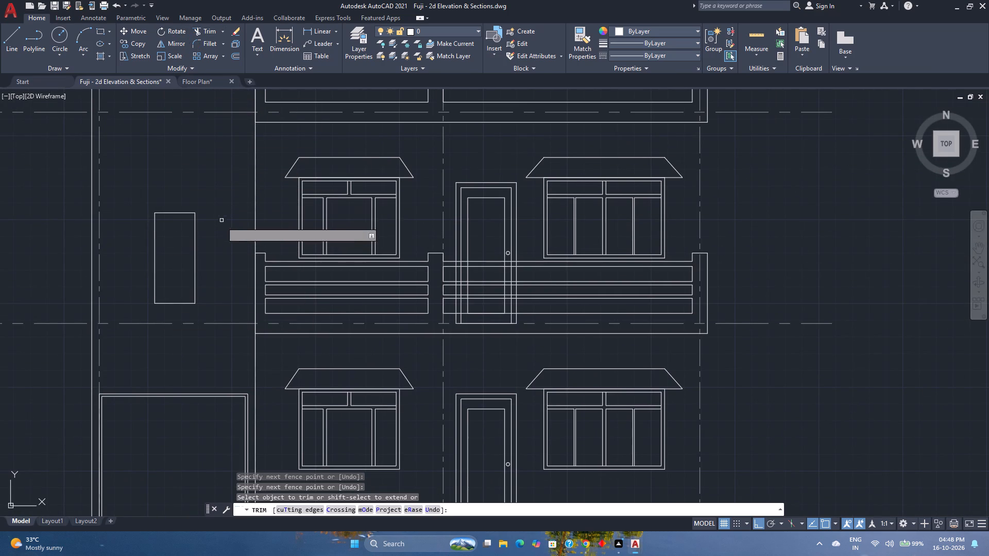
Trim away the rectangle's top and bottom edges, leaving only its two verticals.
click(178, 195)
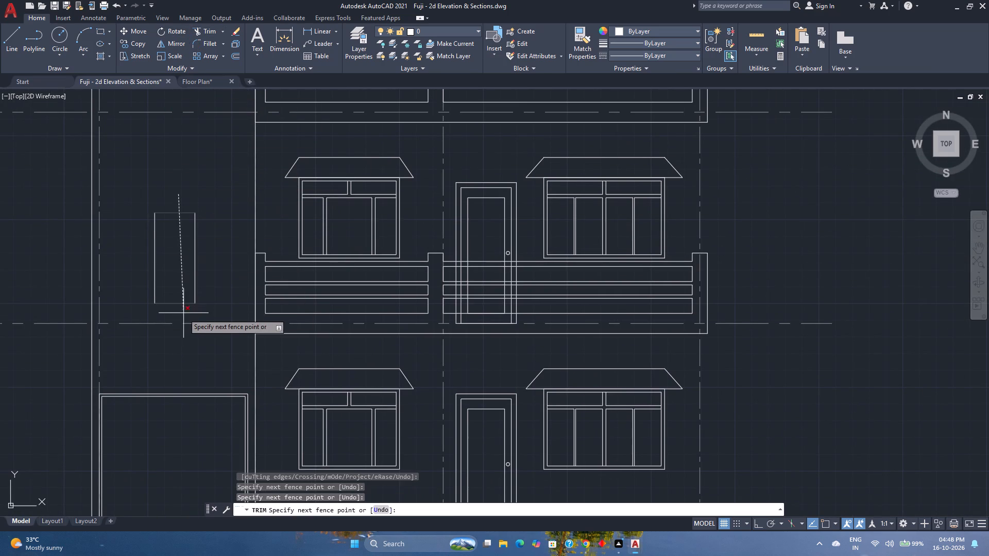
click(183, 314)
Fillet the two verticals at their upper and lower ends to close the opening with semicircular arcs.
click(200, 46)
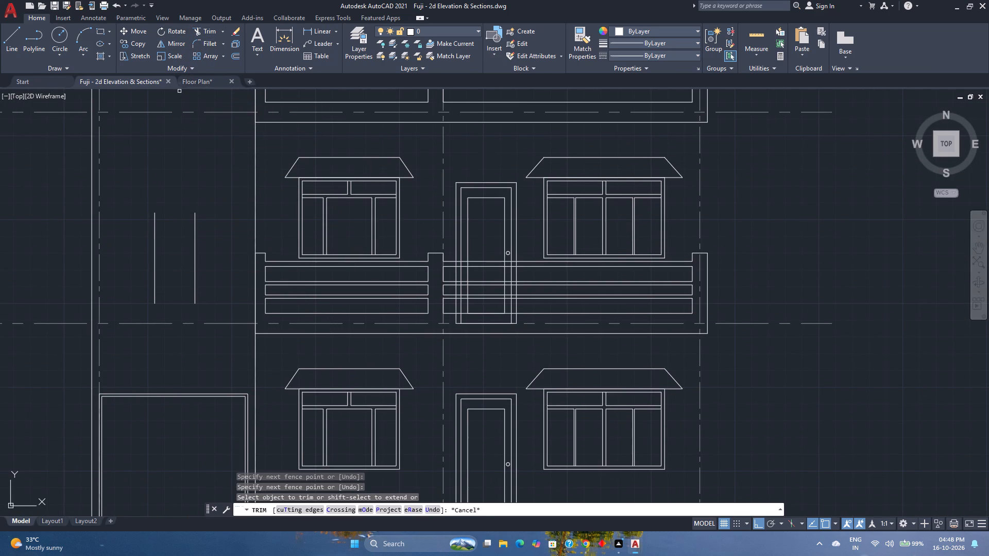
click(154, 240)
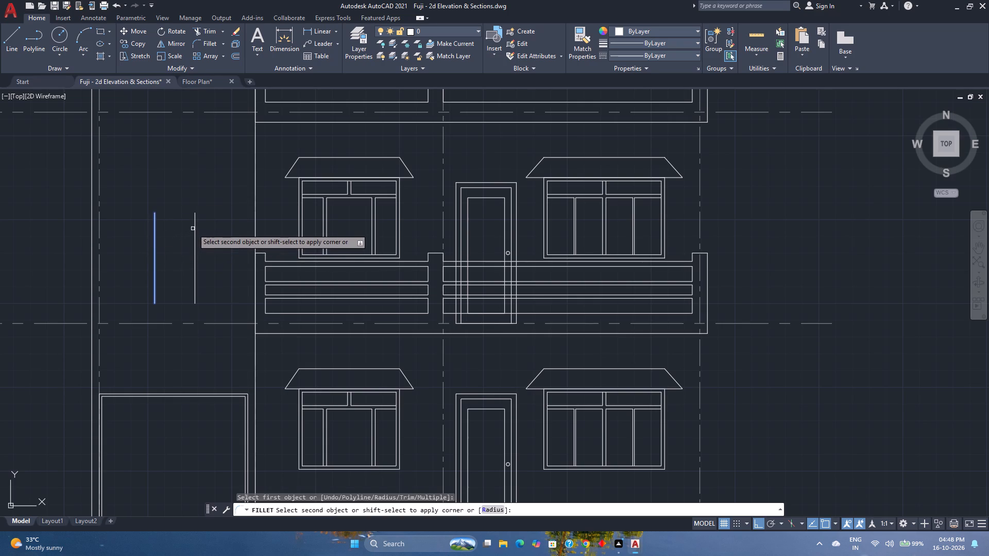
click(196, 226)
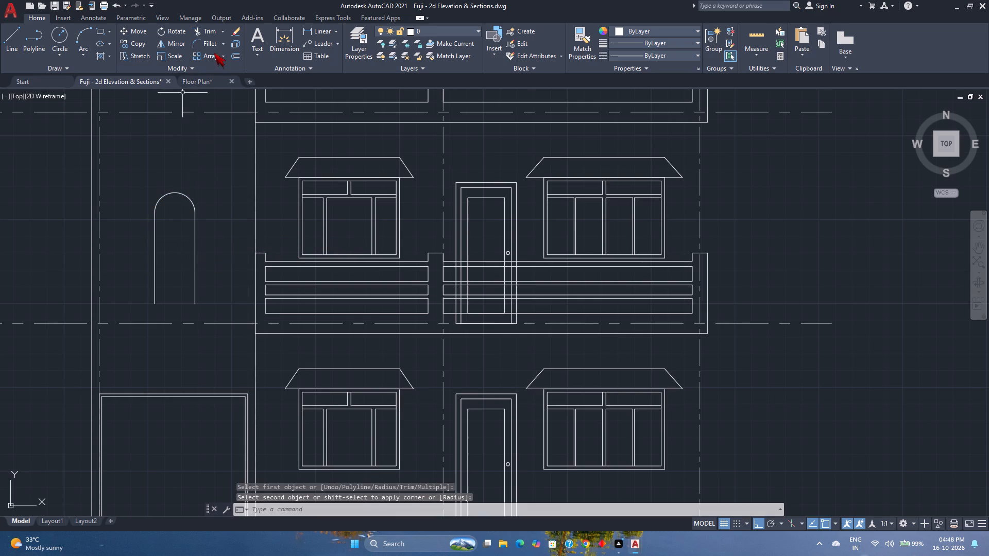
click(212, 43)
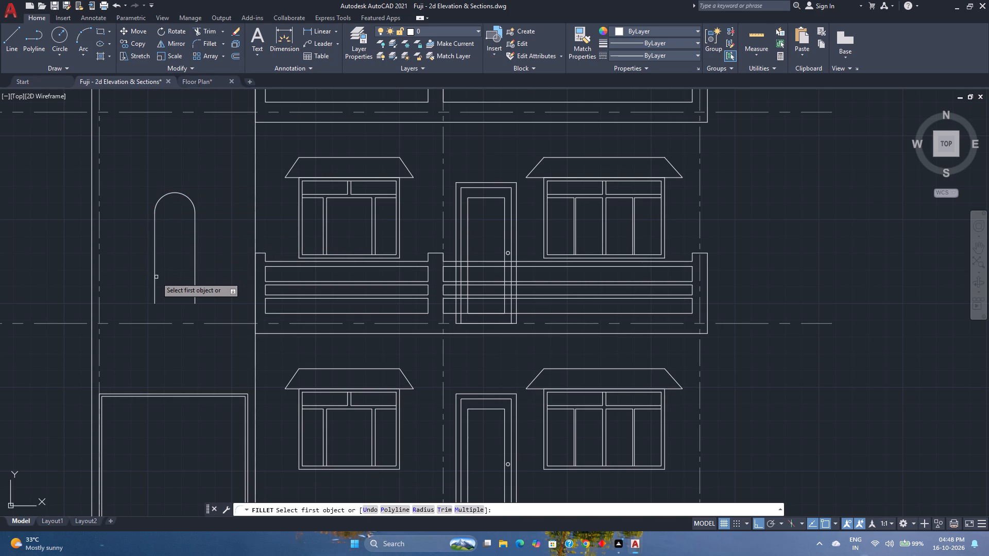
click(154, 279)
click(195, 292)
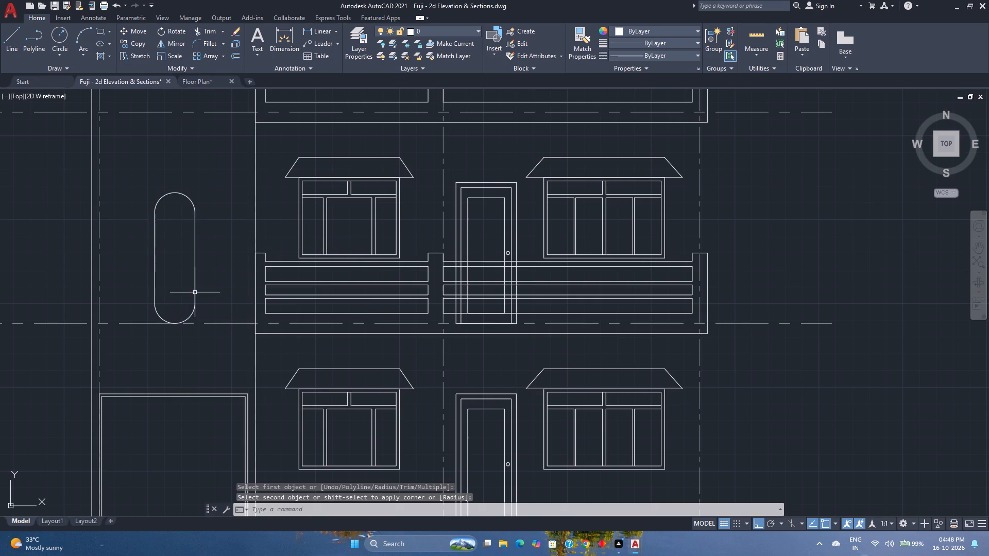
Join the two verticals and both end arcs of the rounded opening into one polyline.
scroll(229, 268, down, 1)
middle_drag(229, 268, 250, 286)
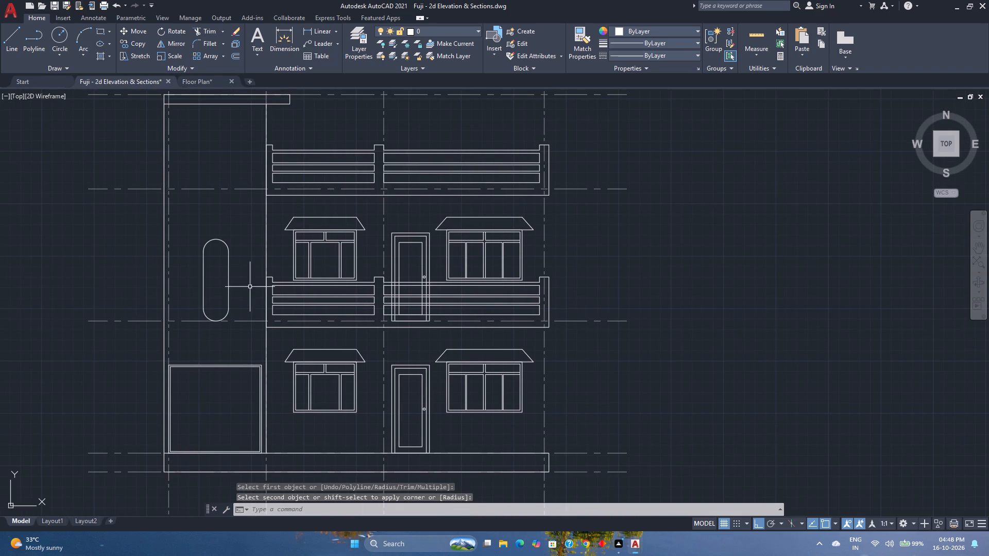
click(233, 316)
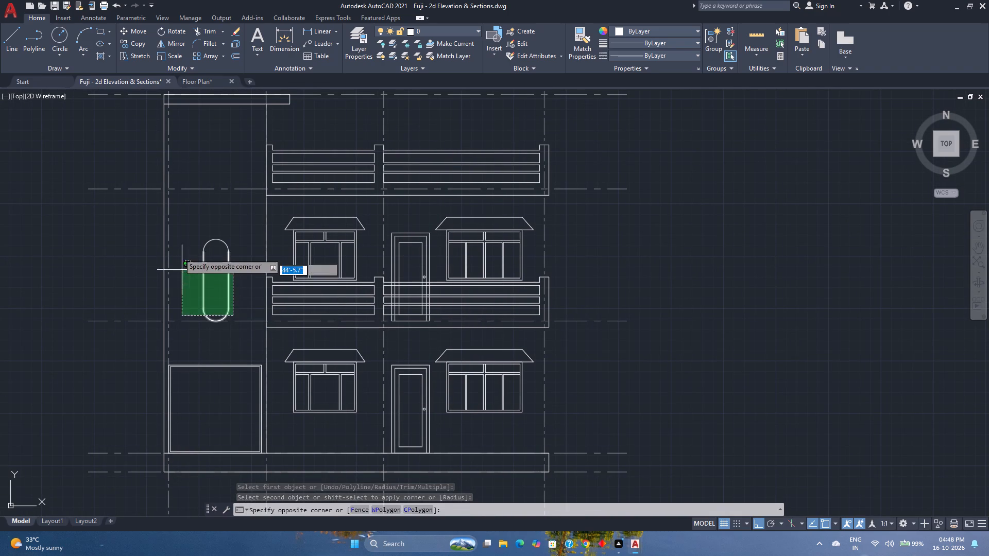
click(178, 230)
key(j)
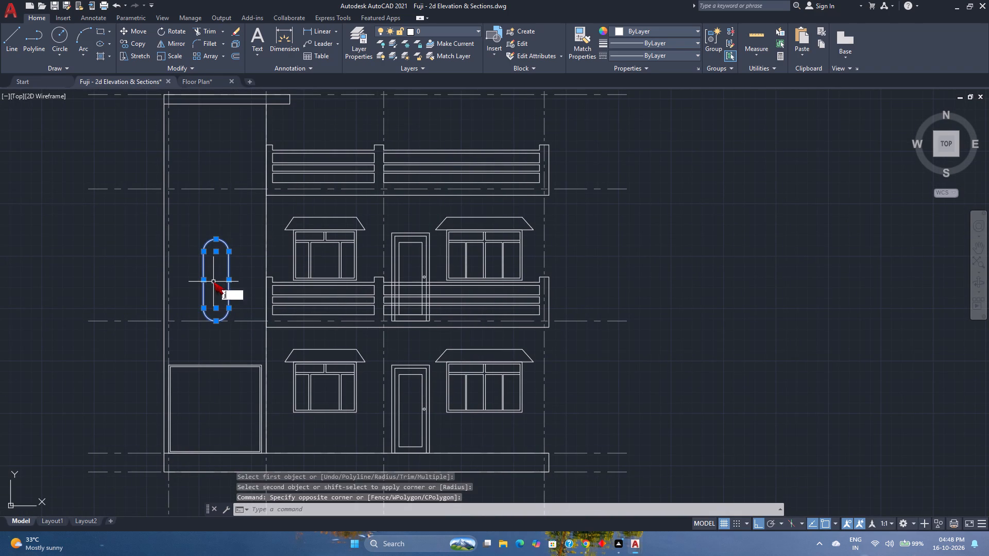
key(Return)
Copy the stair block's rounded opening straight up twice, at 8' and at 9'.
click(229, 289)
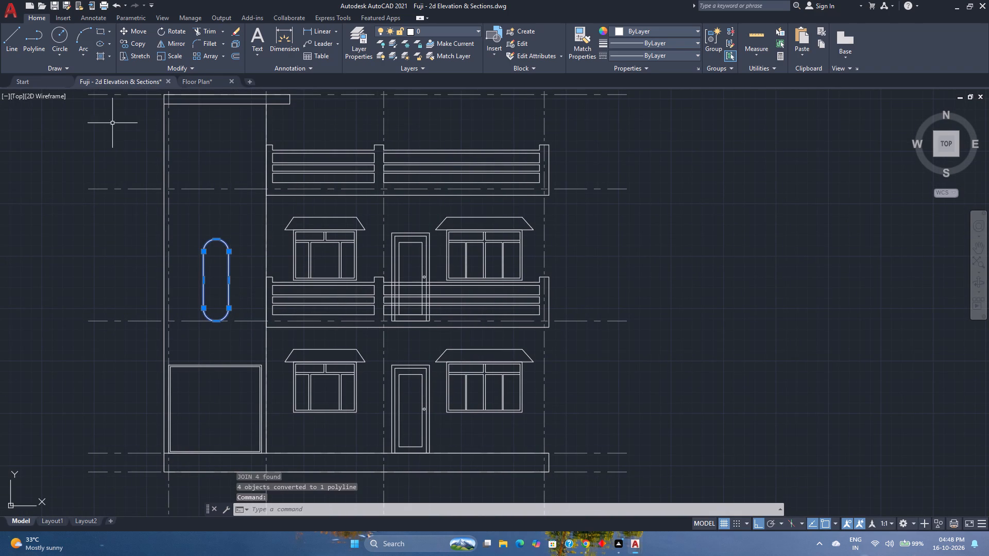
click(138, 42)
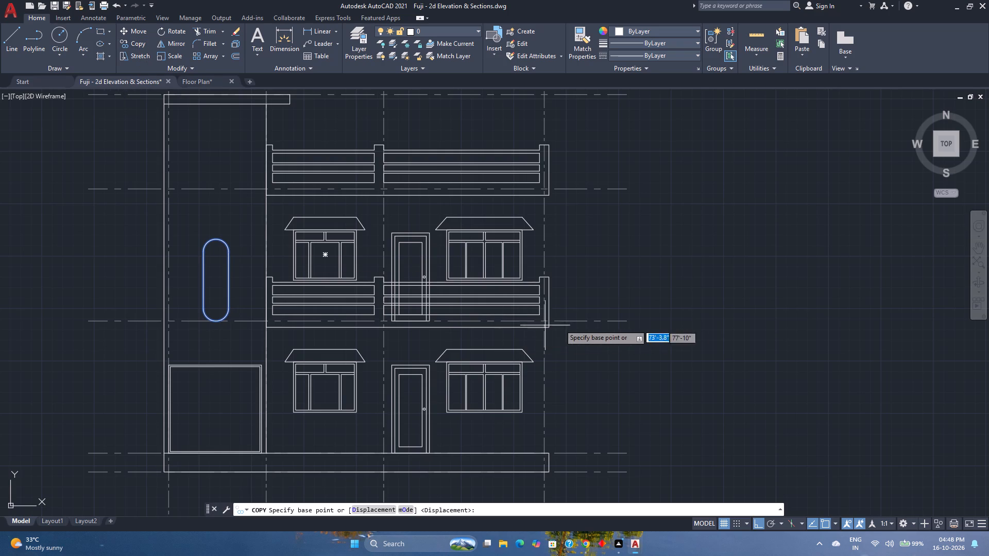
click(629, 321)
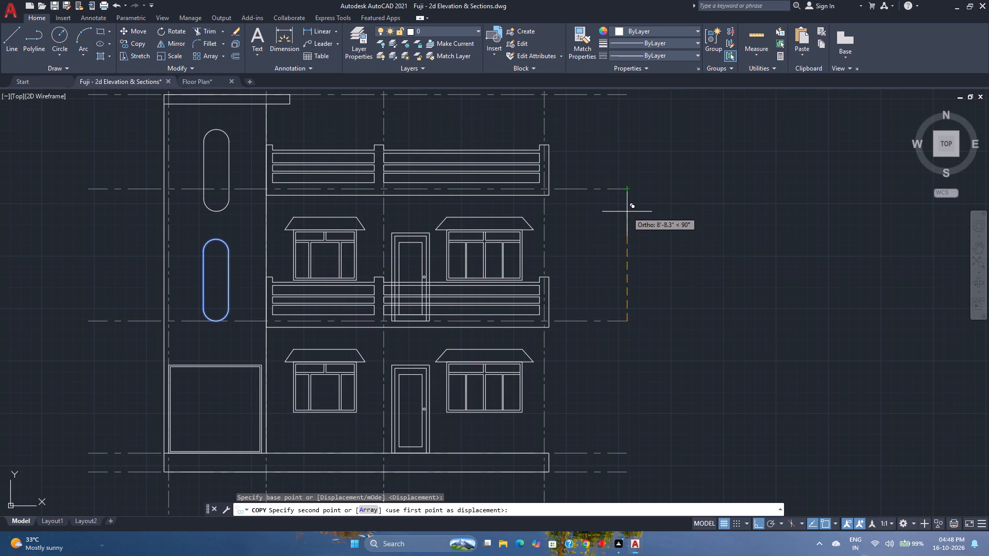
text(8')
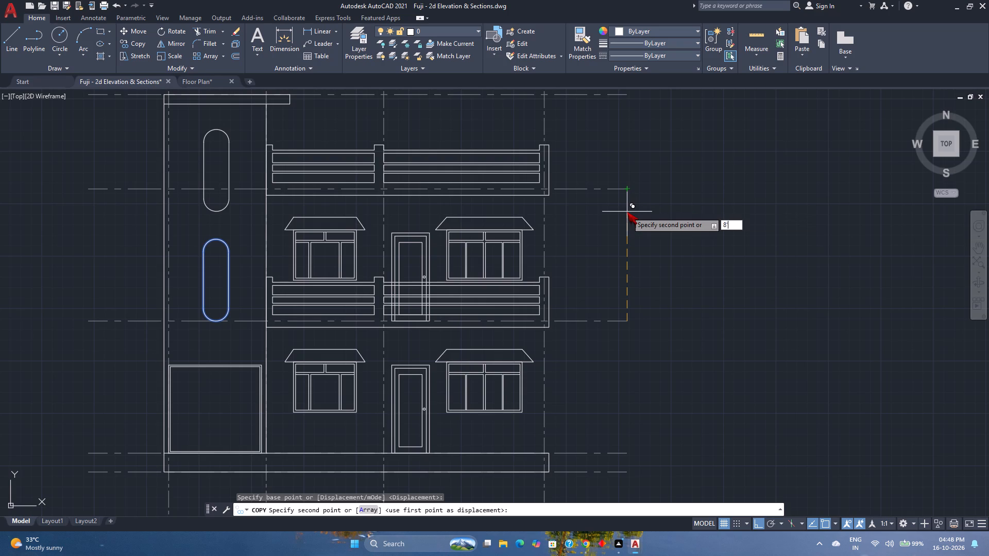
key(Return)
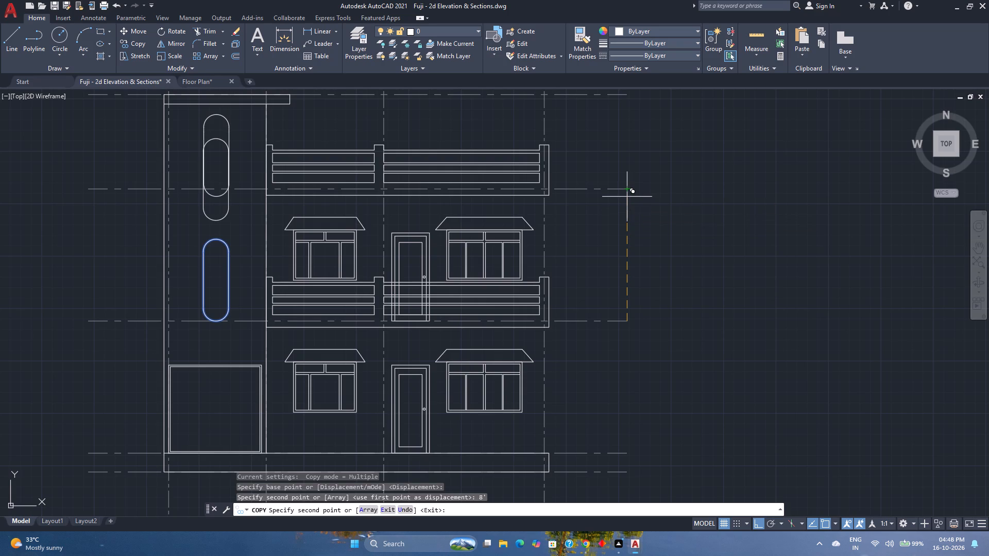
text(9')
key(Return)
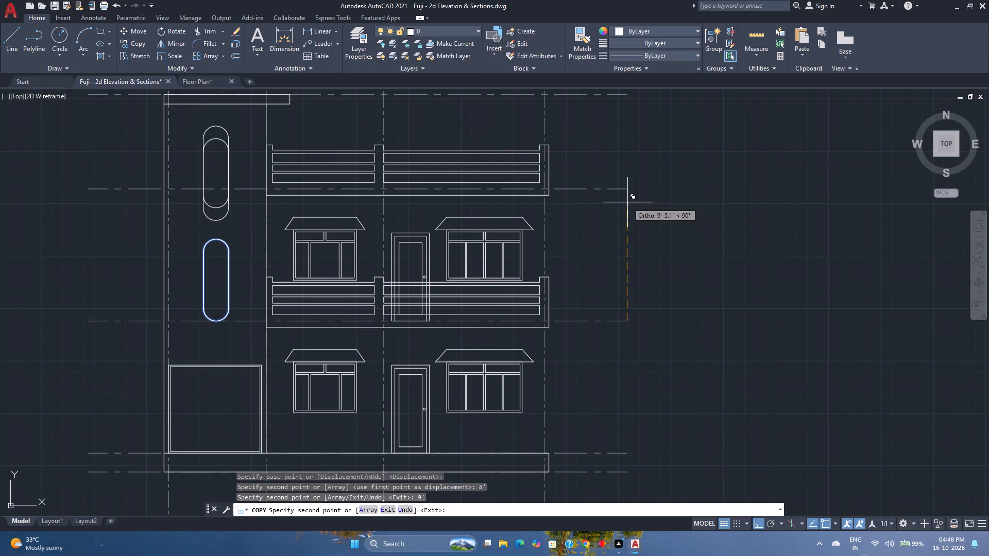
key(Escape)
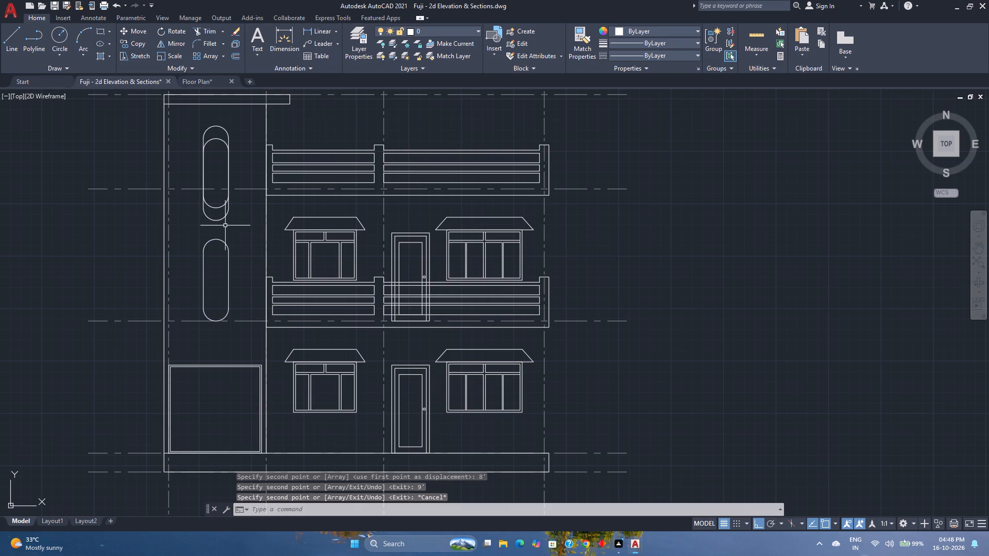
Delete the copy of the rounded opening placed 8' up.
click(219, 219)
key(Delete)
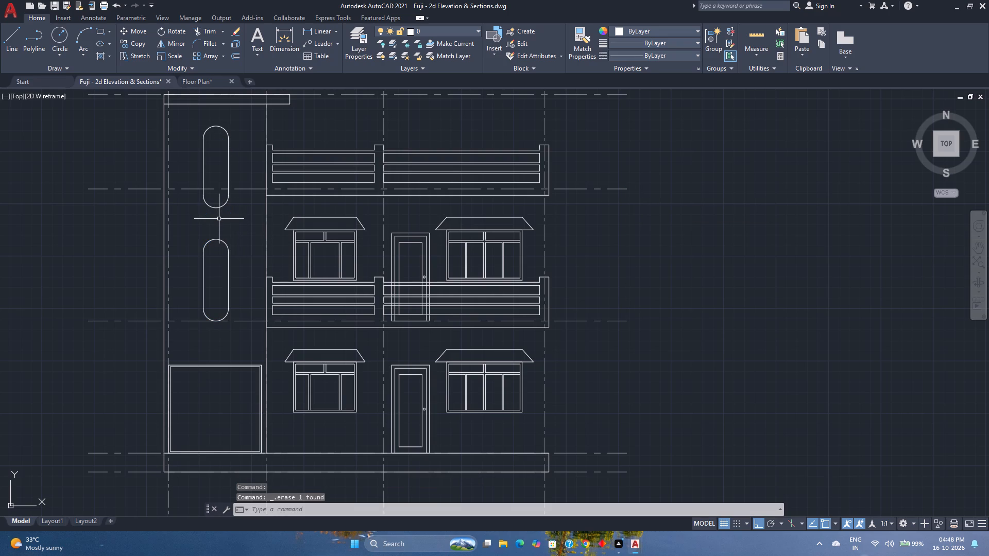
Offset the outlines of both rounded stair block openings inward by 1" to form their frames.
scroll(225, 240, down, 1)
scroll(216, 249, up, 1)
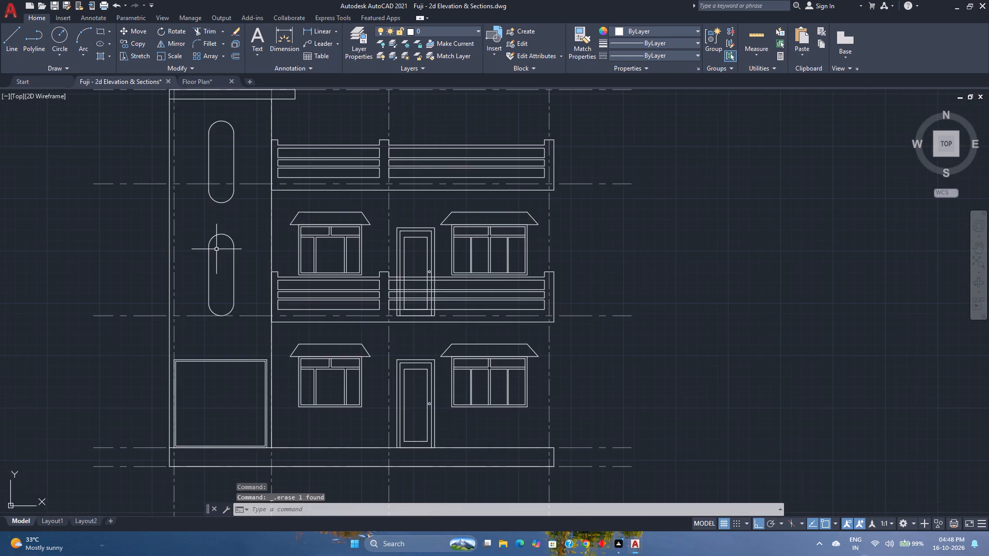
scroll(216, 249, up, 1)
middle_drag(216, 249, 240, 283)
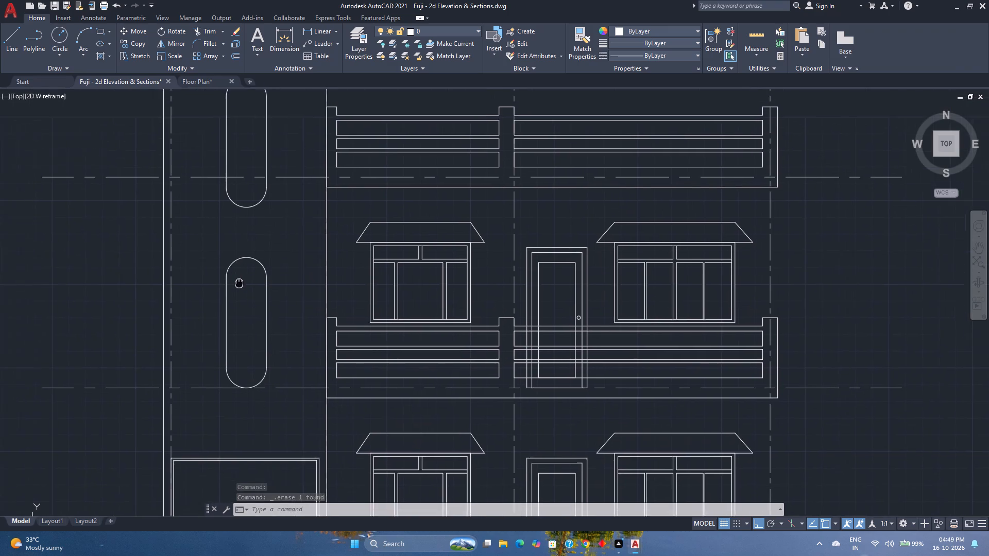
middle_drag(240, 283, 246, 319)
click(234, 56)
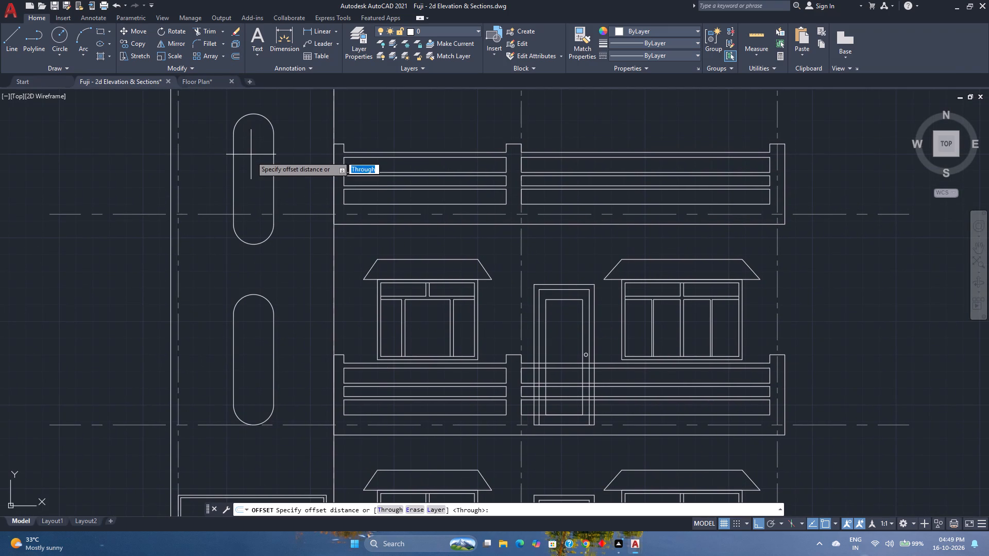
key(1)
key(Return)
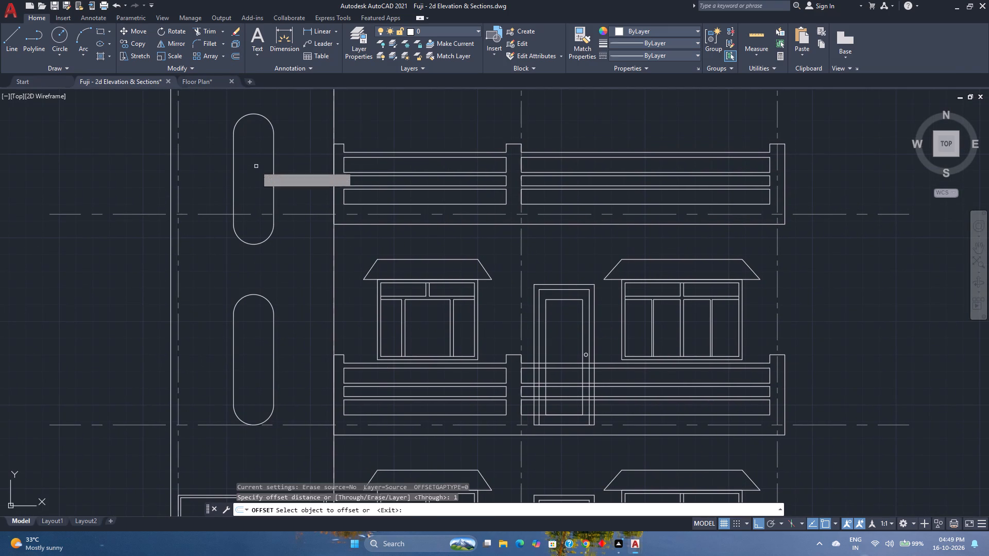
click(275, 187)
click(258, 192)
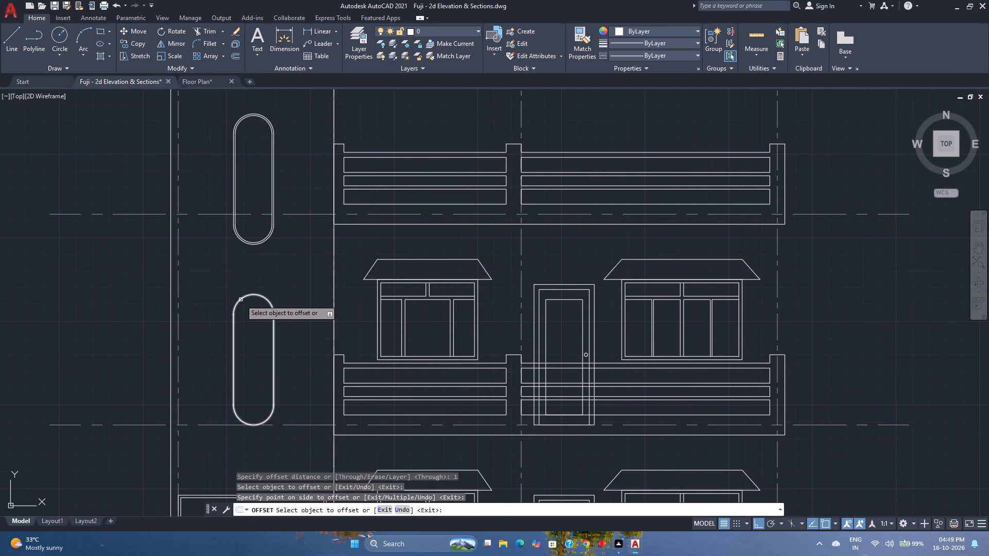
click(241, 300)
click(246, 327)
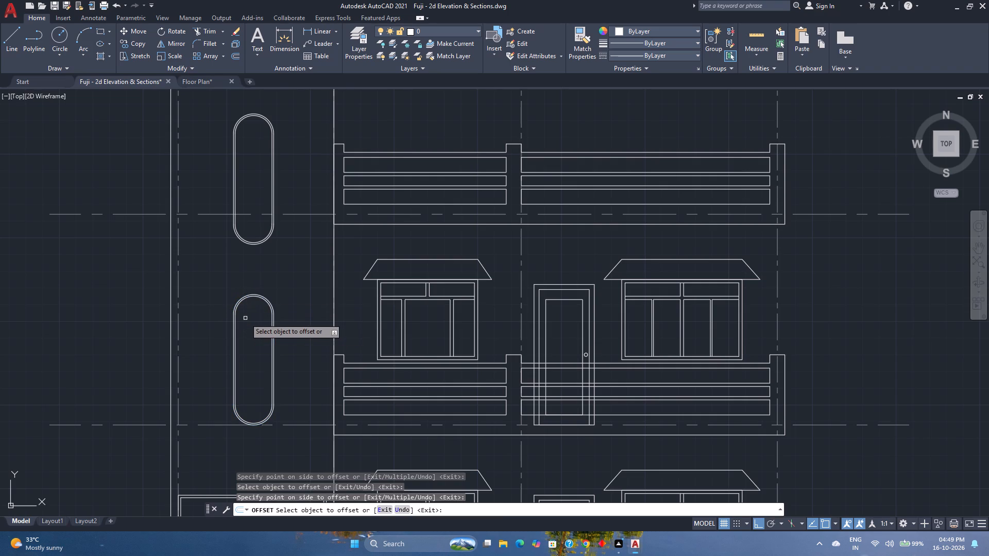
key(Escape)
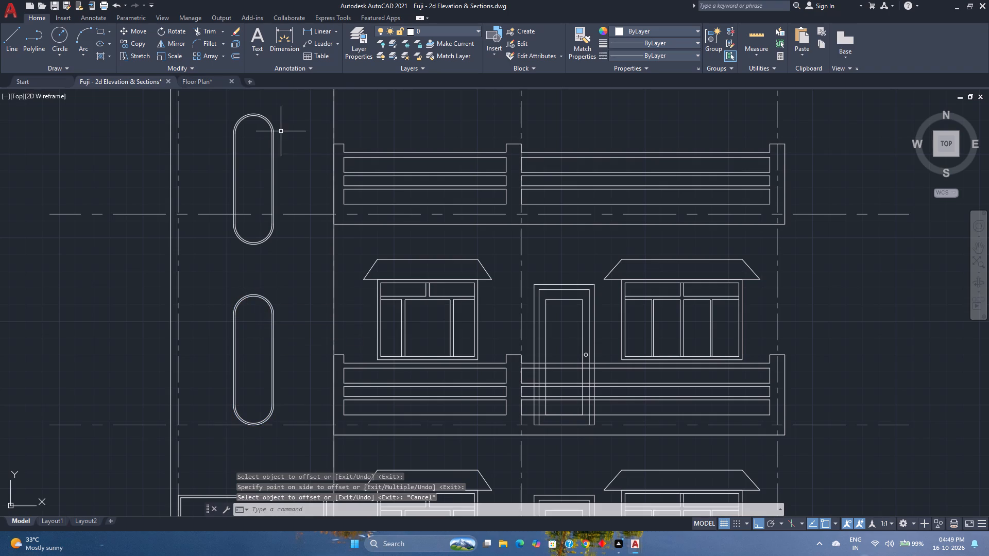
Inspect the framed rounded openings up close and within the whole front elevation.
scroll(264, 143, down, 1)
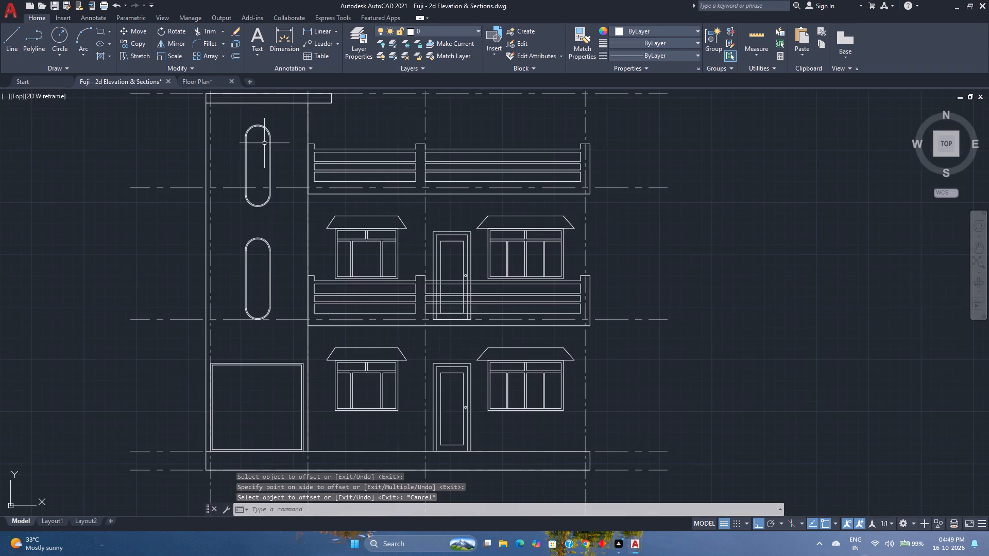
scroll(264, 143, up, 2)
scroll(264, 143, down, 1)
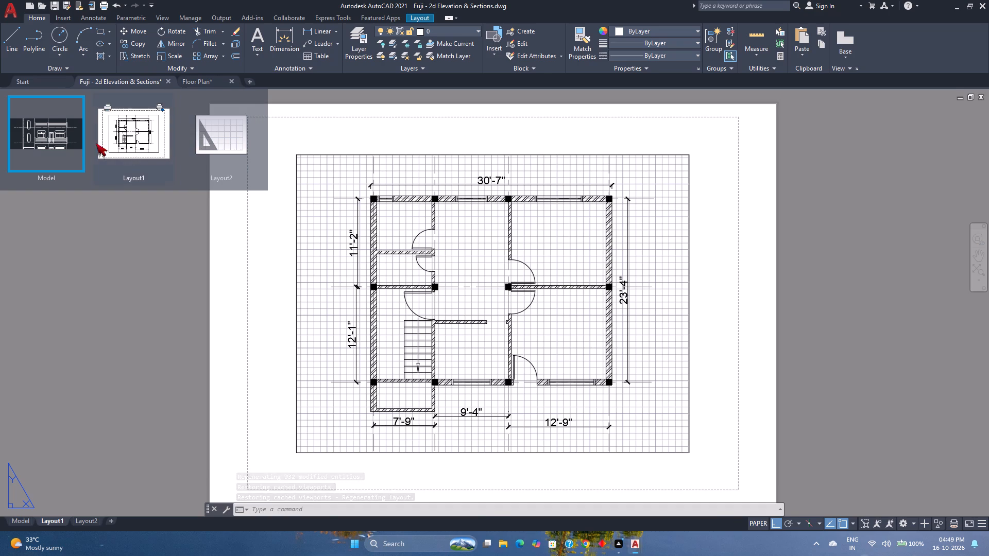
middle_drag(252, 343, 252, 299)
middle_click(252, 299)
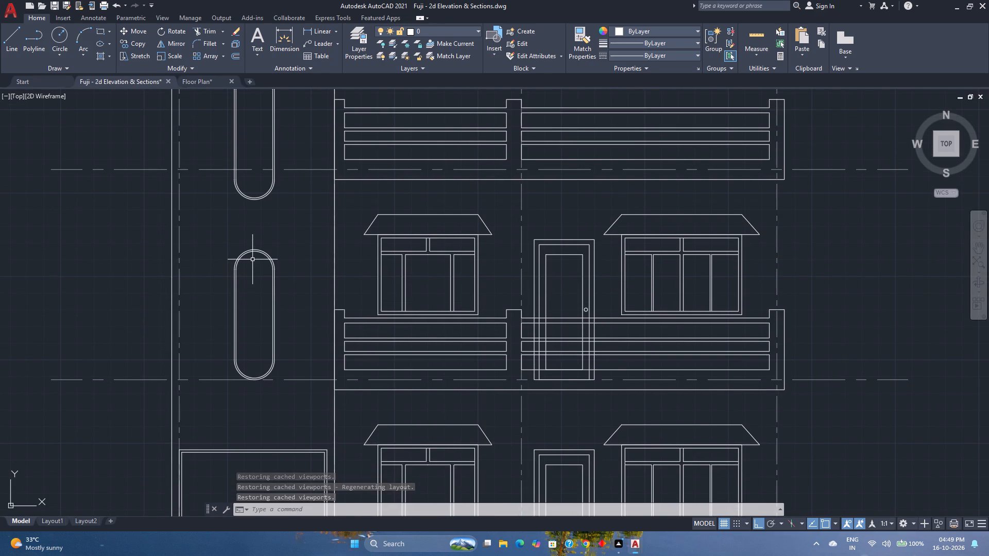
scroll(252, 259, up, 2)
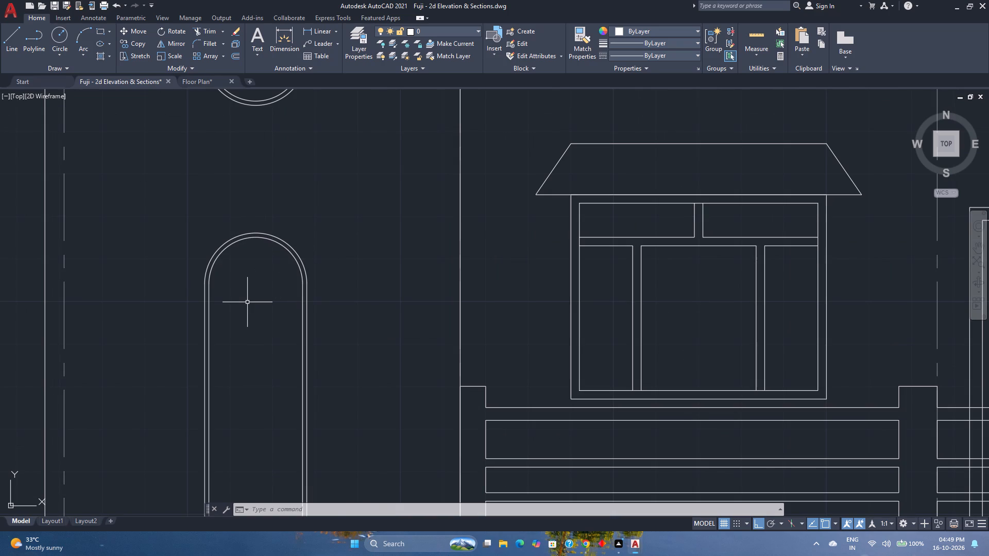
scroll(252, 284, down, 4)
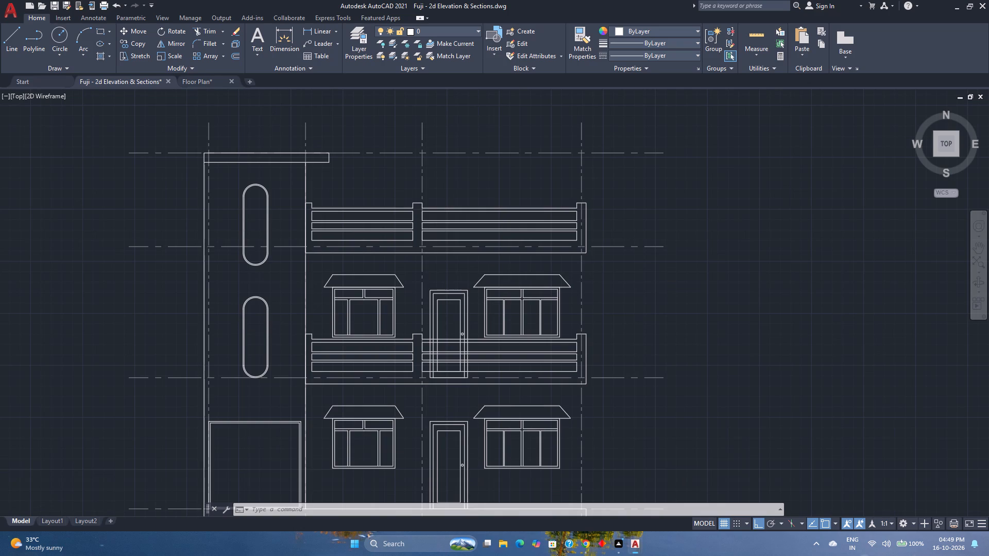
Examine the stair block's rounded windows on the elevation in the Floor Plan drawing, and compare with the 2D elevation drawing.
click(204, 82)
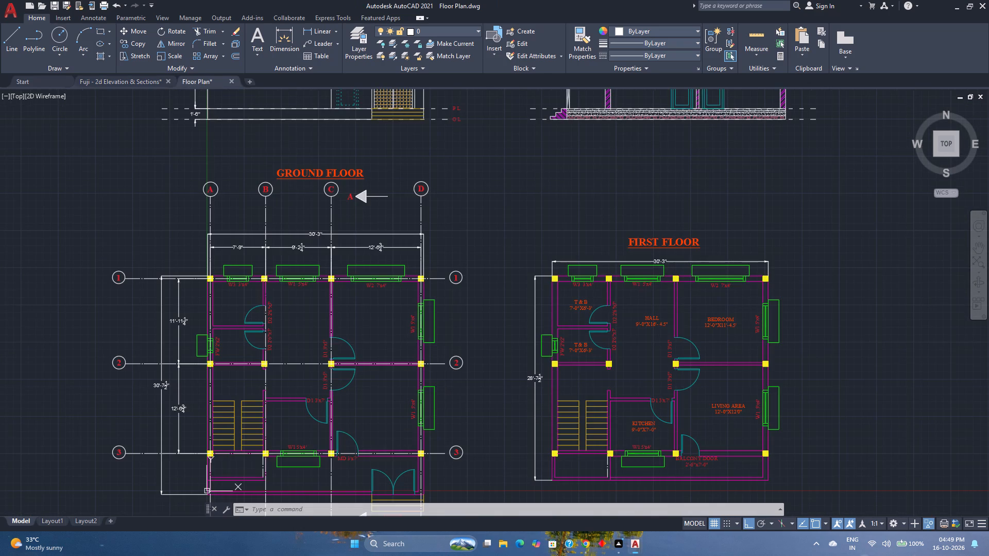
scroll(298, 289, down, 2)
scroll(261, 182, up, 2)
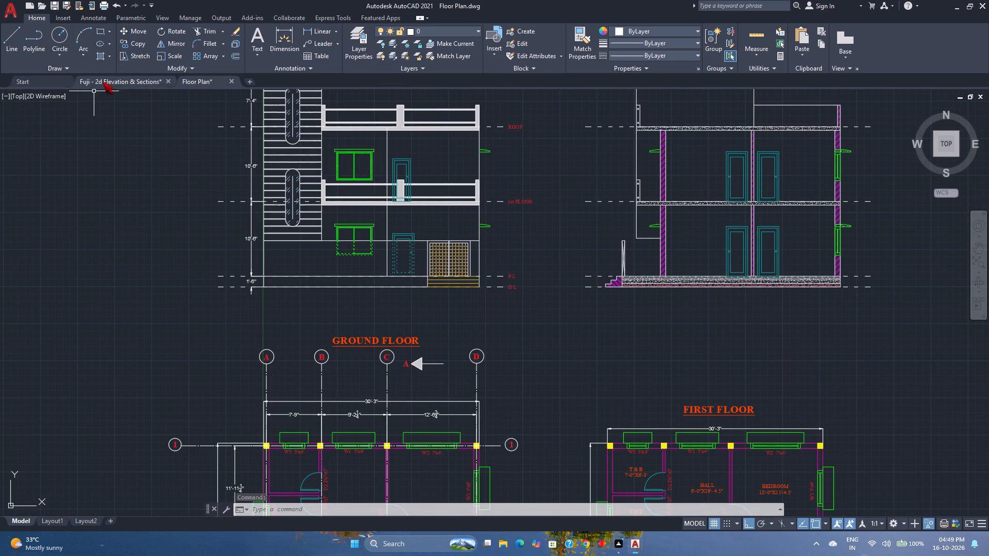
click(116, 81)
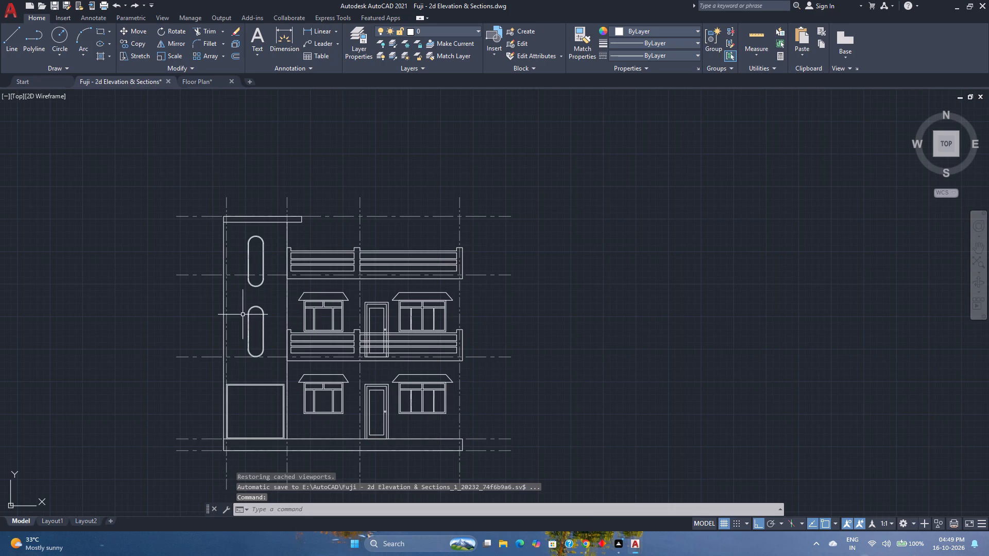
scroll(243, 313, up, 2)
middle_drag(295, 344, 255, 281)
scroll(254, 281, down, 1)
middle_drag(263, 303, 246, 285)
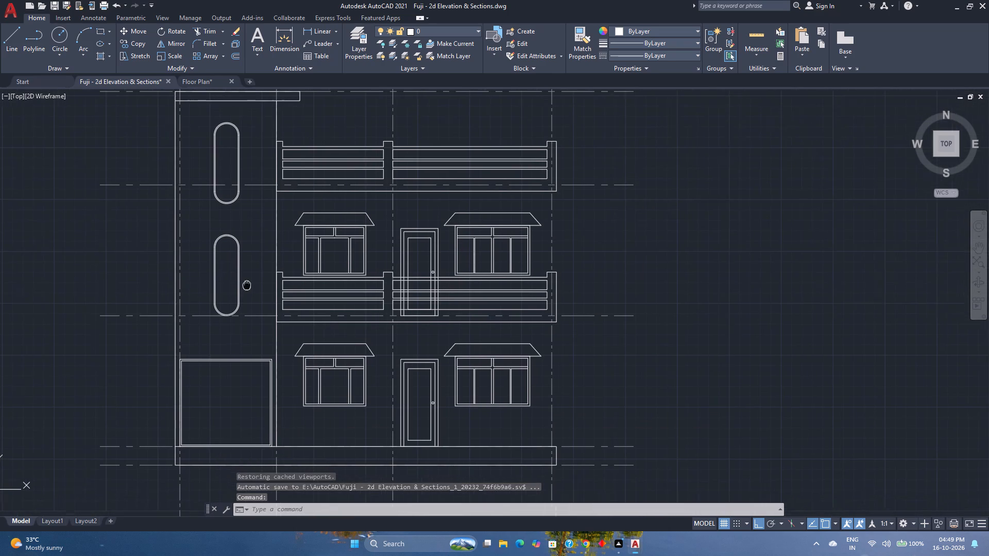
middle_drag(246, 285, 233, 283)
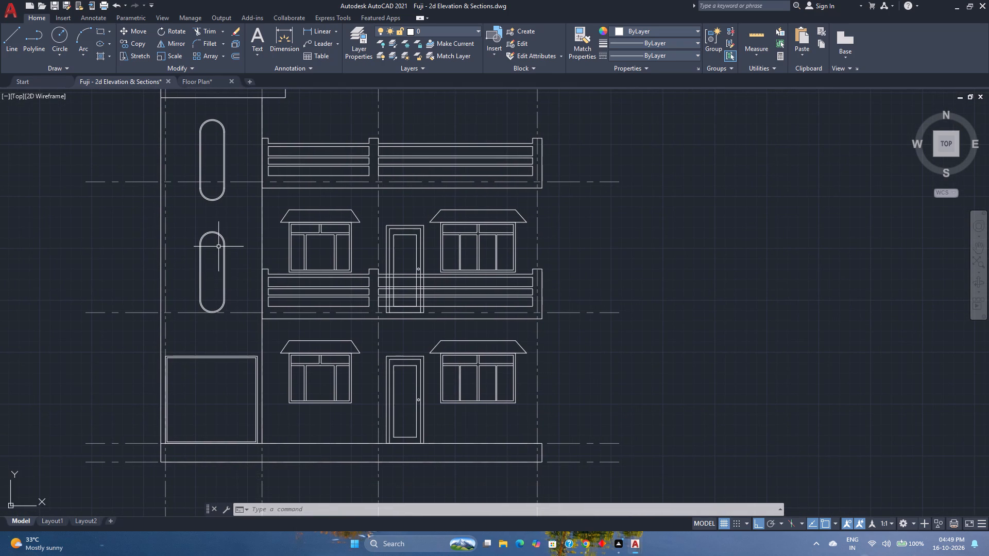
Delete both outlines of the upper rounded opening on the stair block.
scroll(221, 218, up, 1)
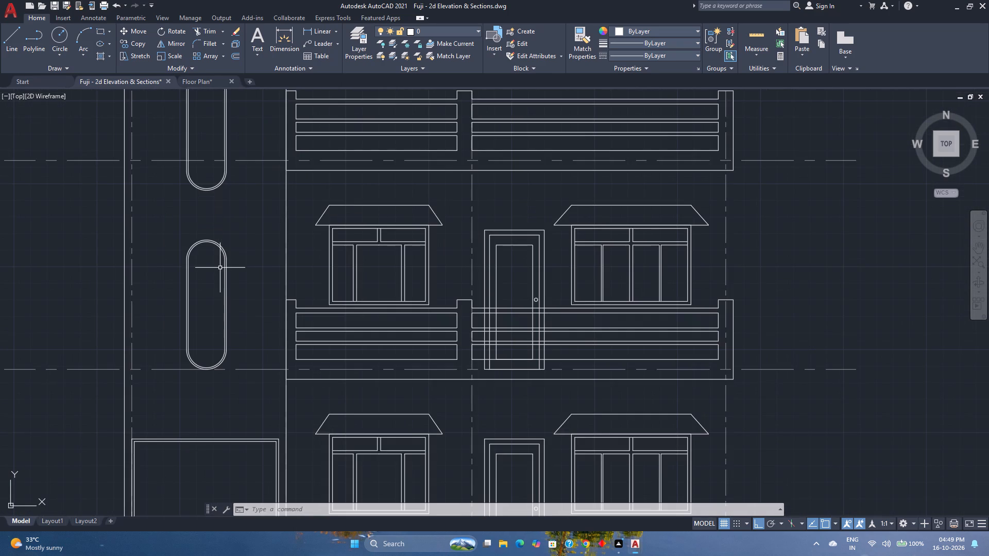
click(8, 34)
key(Escape)
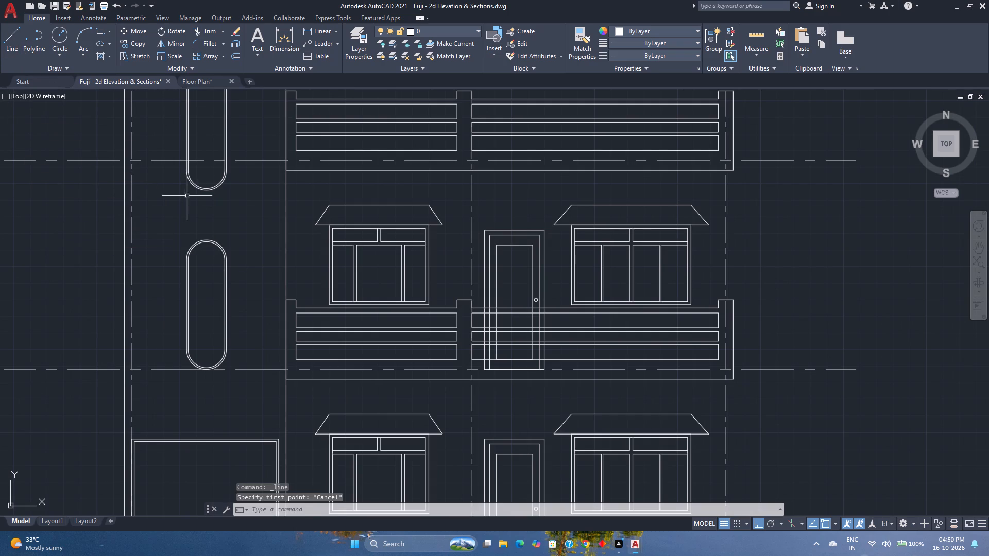
click(209, 214)
click(178, 173)
key(Delete)
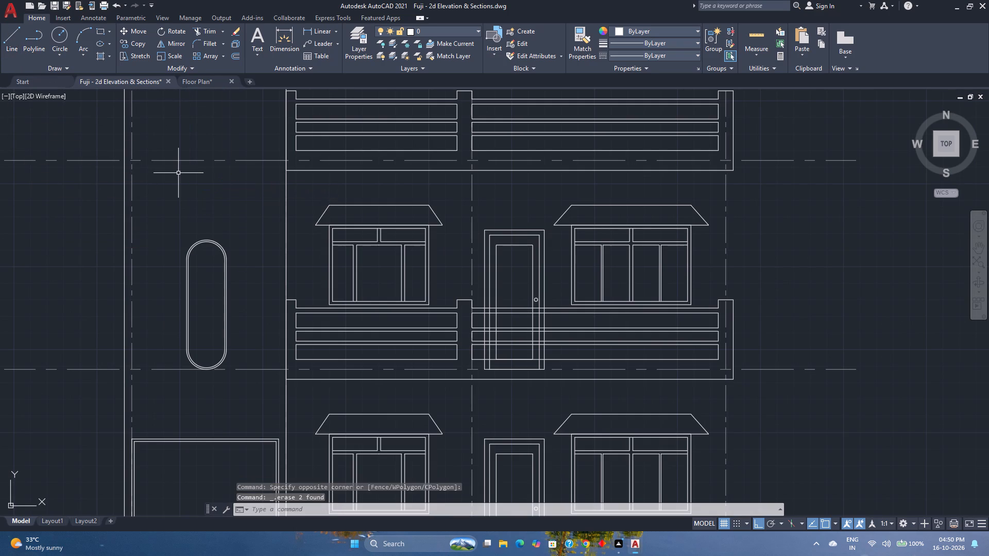
Draw a vertical centre line inside the remaining rounded opening, from the top to the bottom of its inner outline.
click(19, 42)
scroll(201, 254, up, 2)
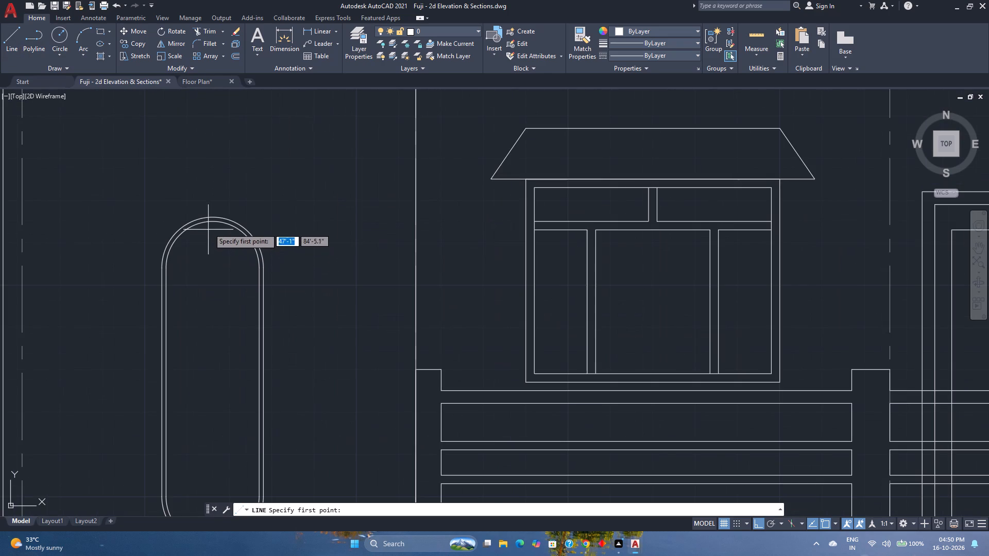
click(213, 224)
scroll(206, 328, down, 1)
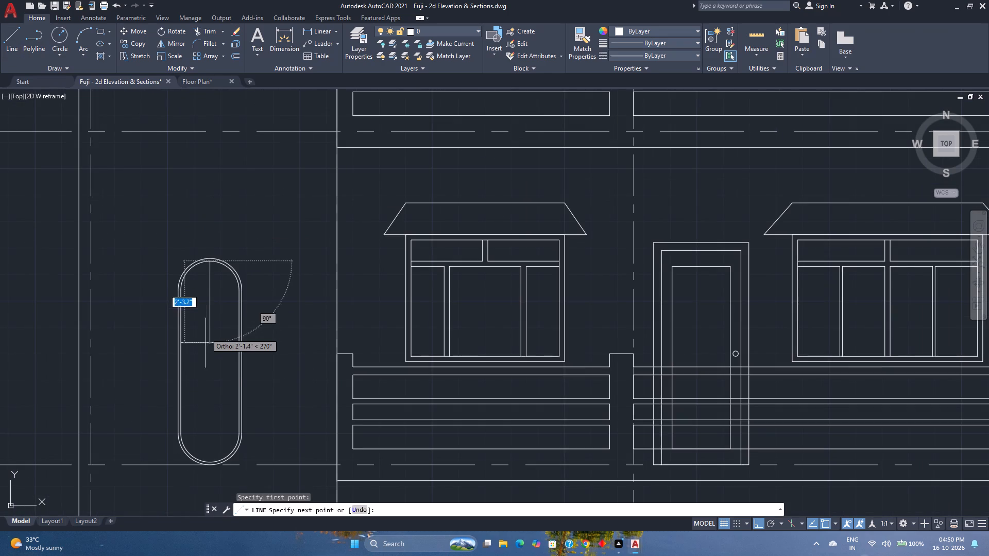
click(210, 460)
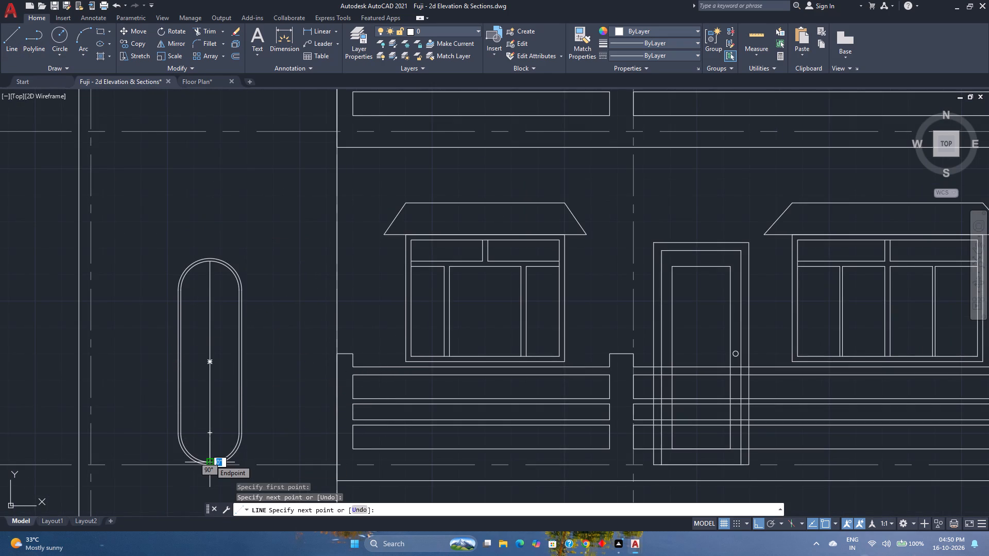
key(Escape)
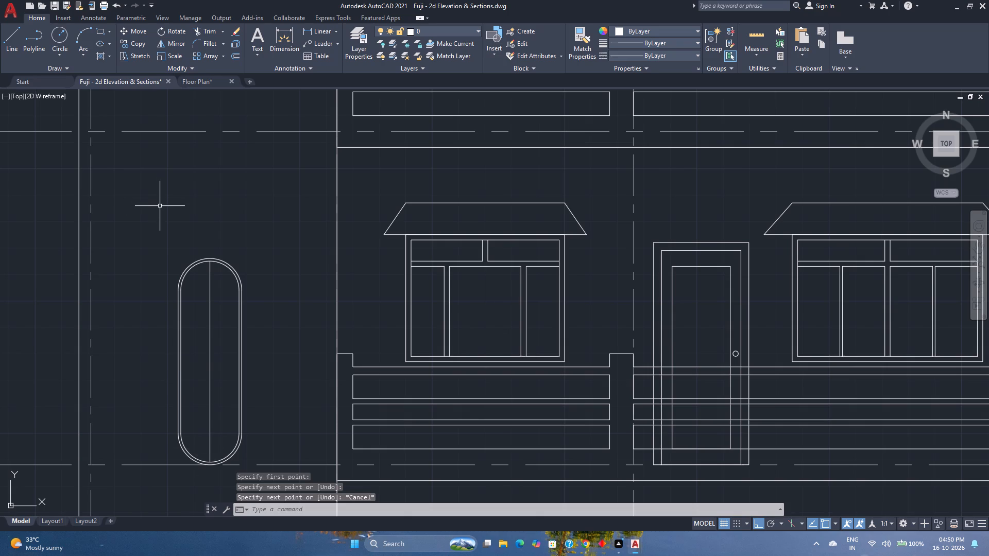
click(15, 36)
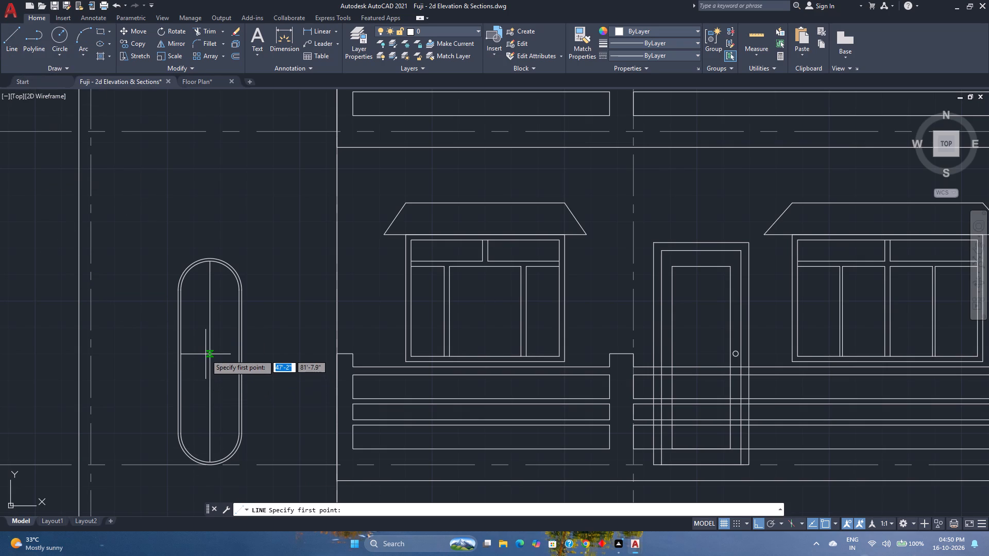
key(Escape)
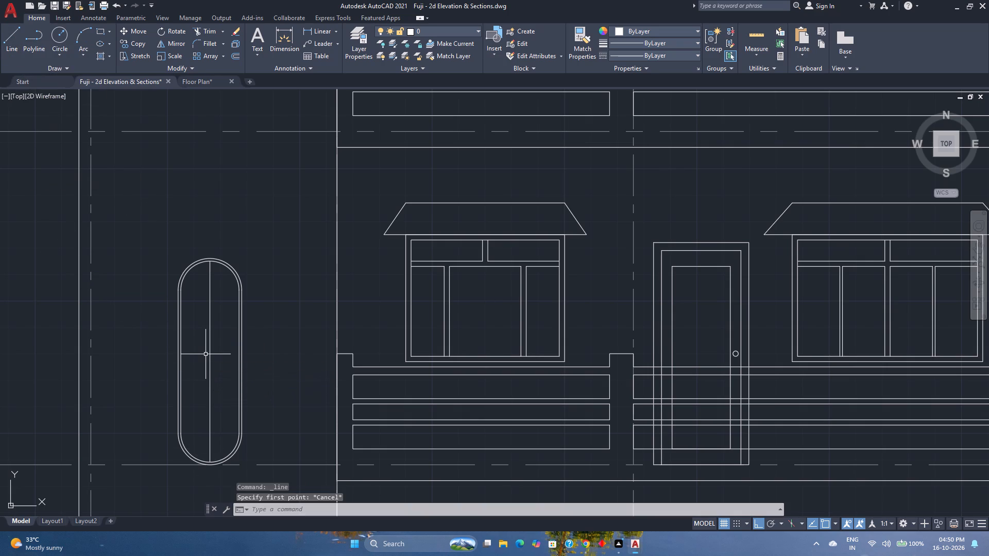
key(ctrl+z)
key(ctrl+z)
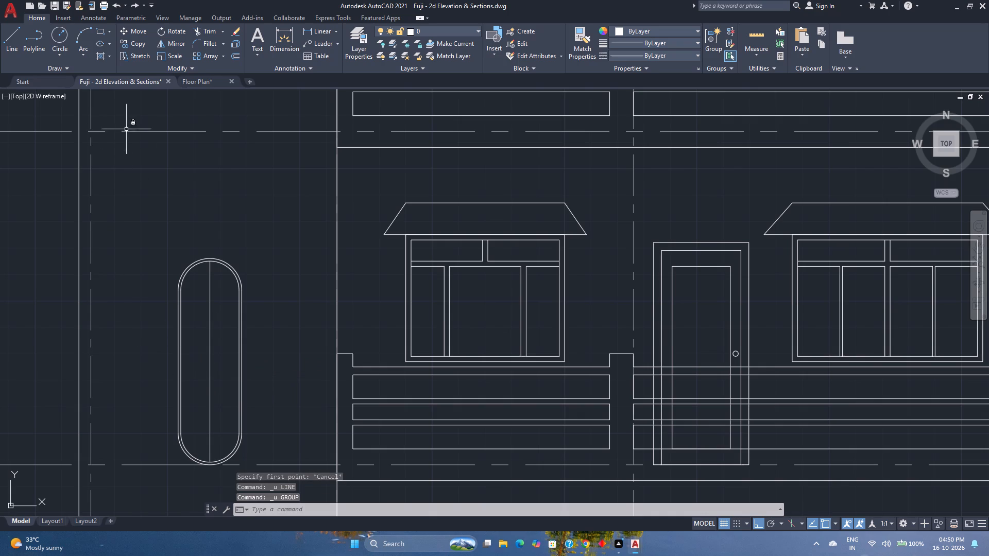
Draw 1'-10" horizontal lines across the rounded opening's inner outline where the top and bottom arcs meet the straight sides.
click(11, 36)
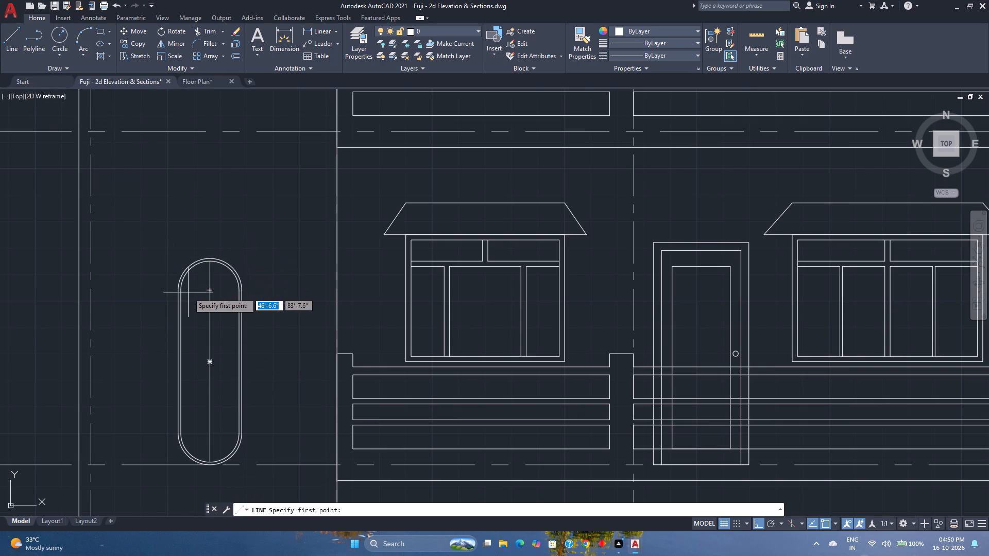
scroll(186, 293, up, 1)
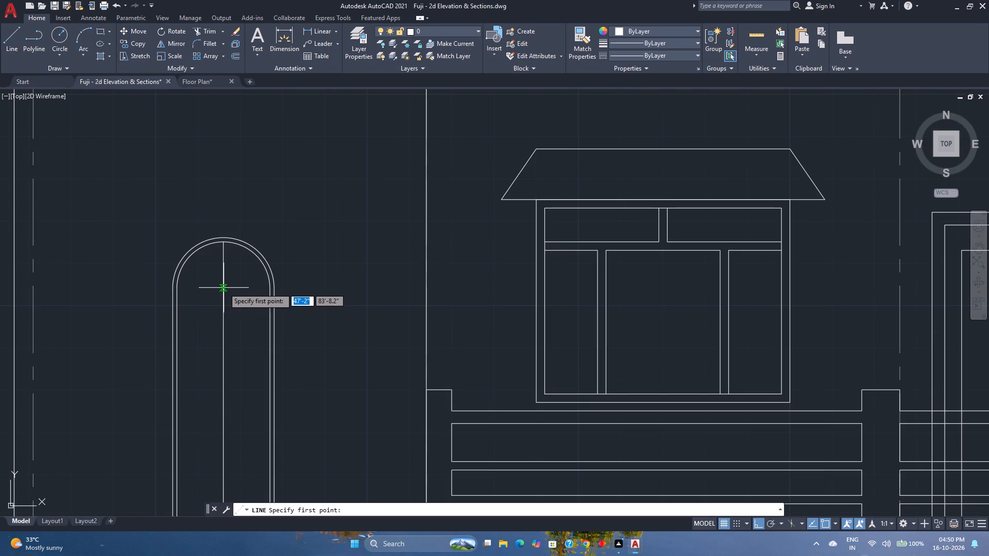
click(177, 287)
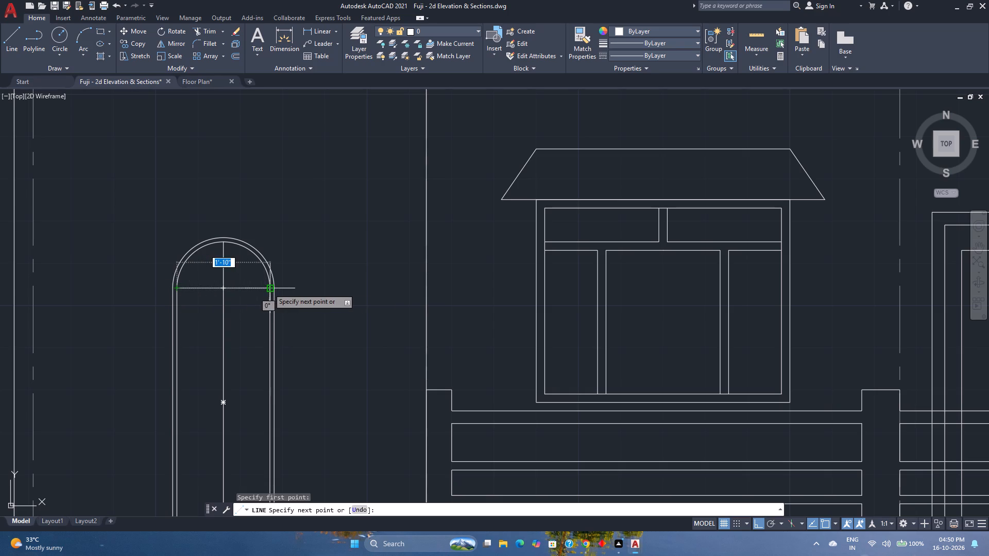
click(268, 288)
key(Escape)
key(space)
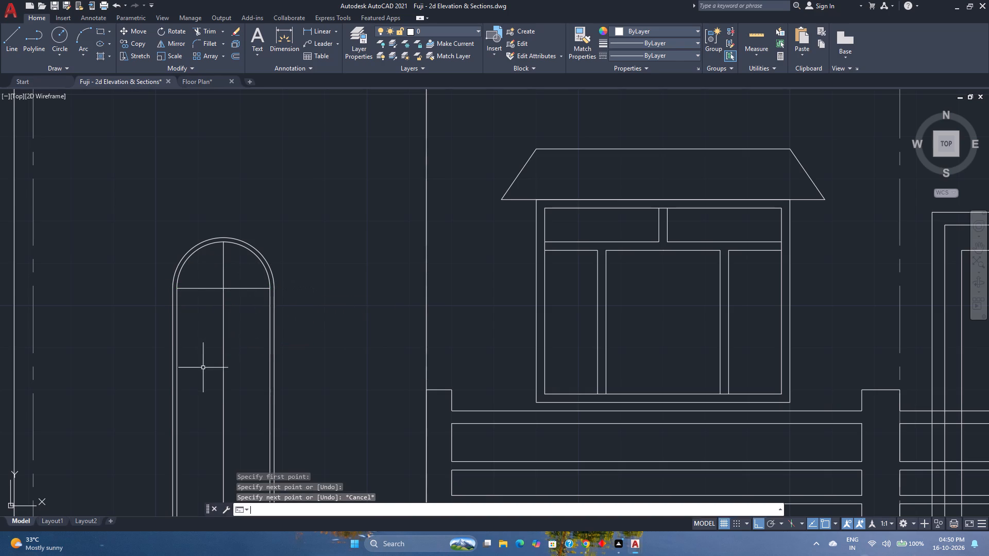
scroll(207, 373, down, 1)
middle_drag(207, 373, 197, 299)
middle_click(197, 299)
scroll(191, 399, up, 1)
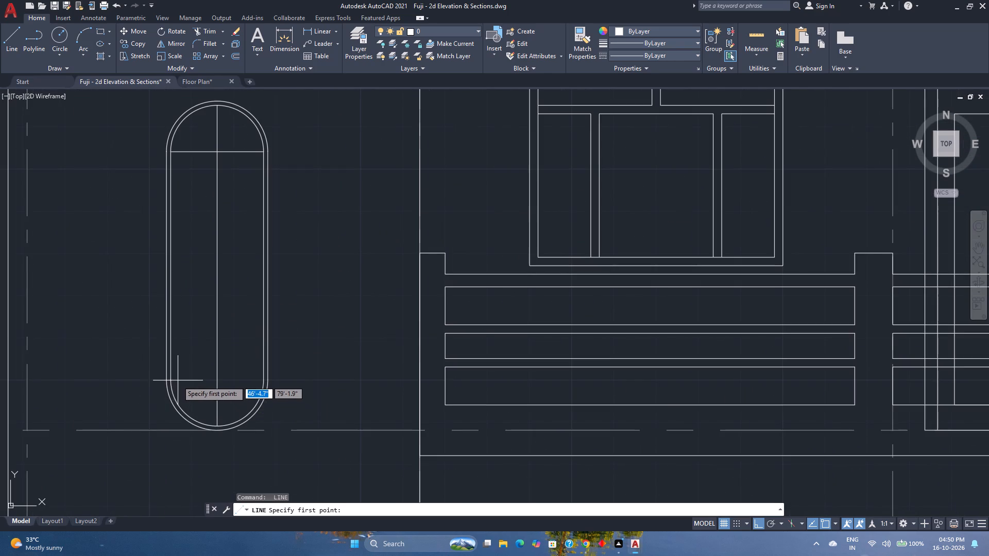
click(174, 381)
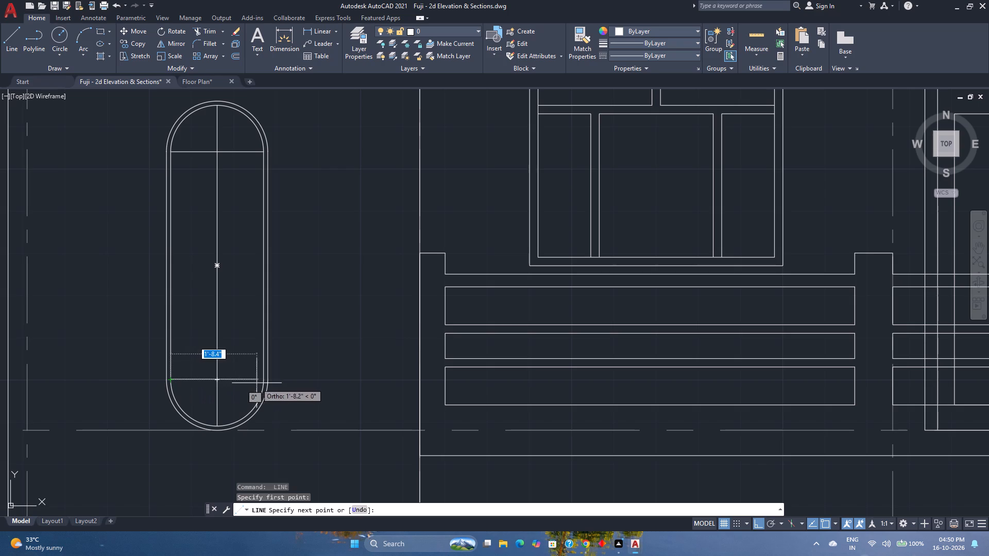
click(264, 382)
key(Escape)
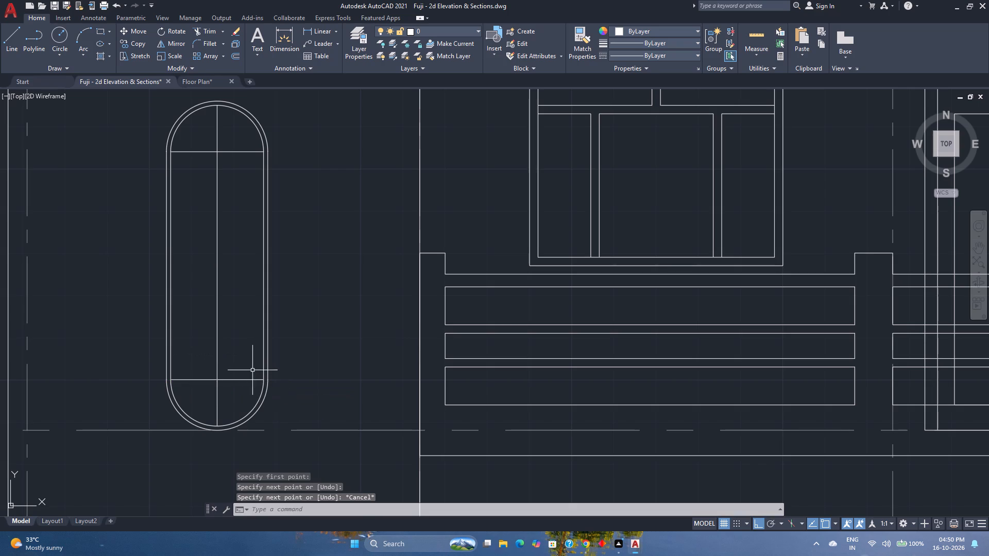
Offset the rounded opening's lower horizontal line 1" upward and its upper horizontal line 1" downward to form the transoms.
scroll(249, 366, down, 3)
scroll(242, 329, up, 2)
scroll(242, 329, down, 1)
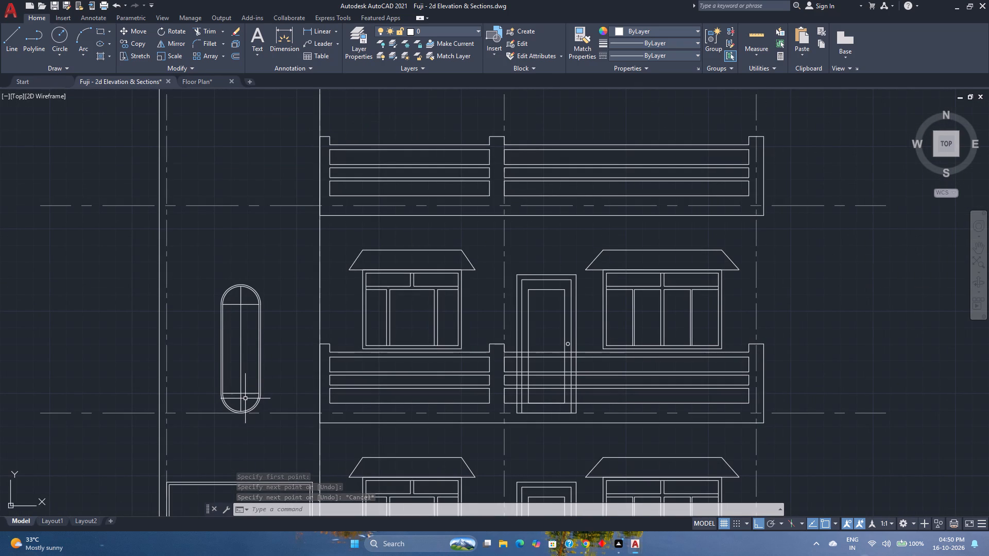
scroll(245, 397, up, 2)
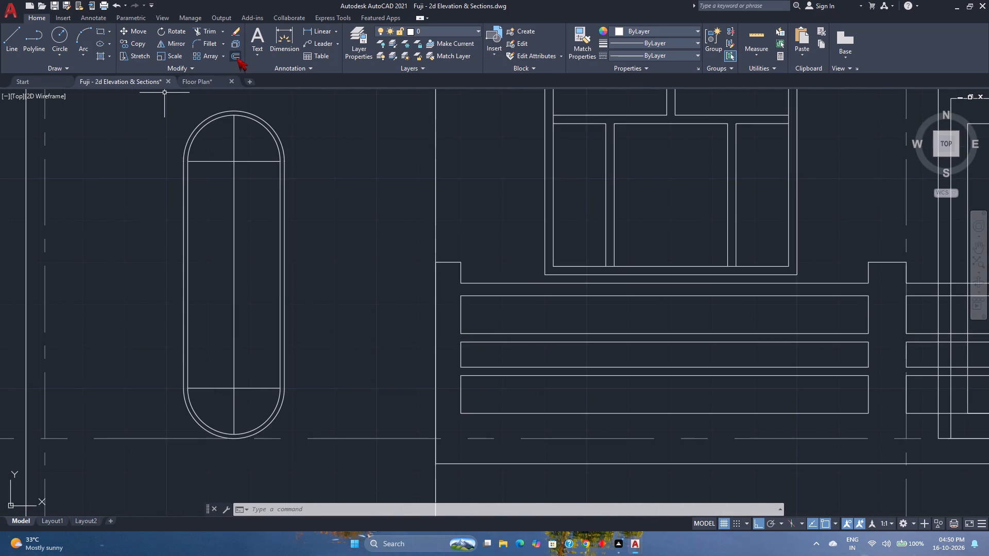
click(236, 58)
key(Return)
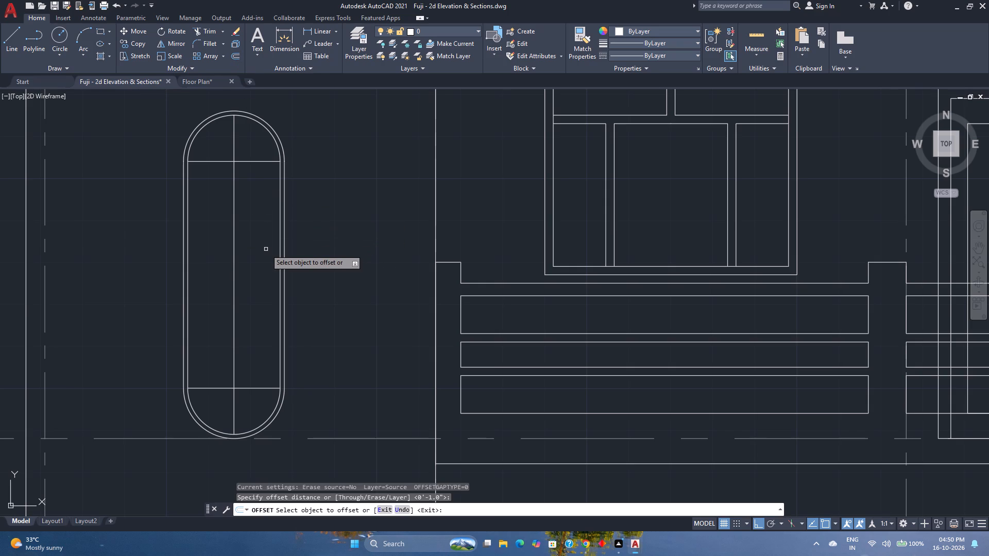
click(253, 389)
click(248, 345)
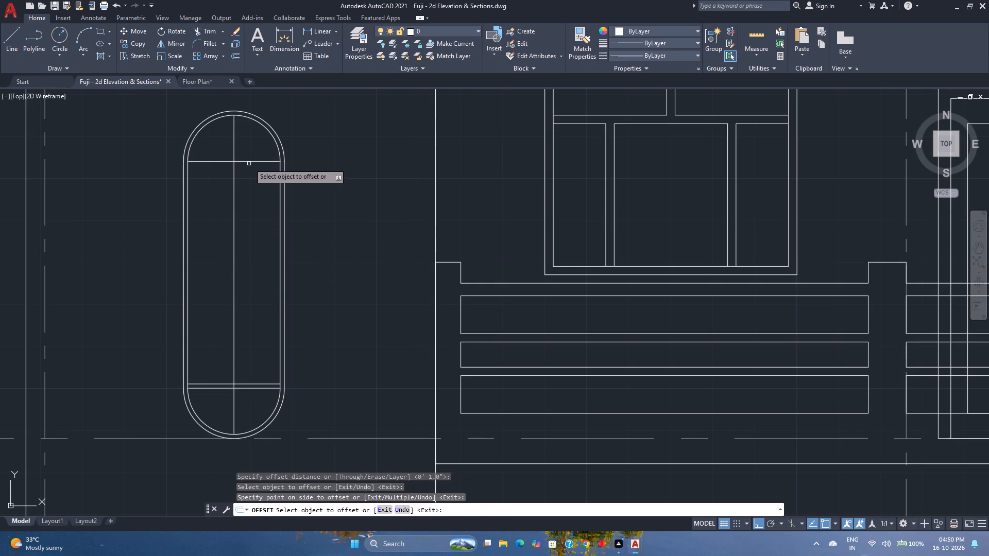
click(251, 162)
drag(250, 210, 250, 221)
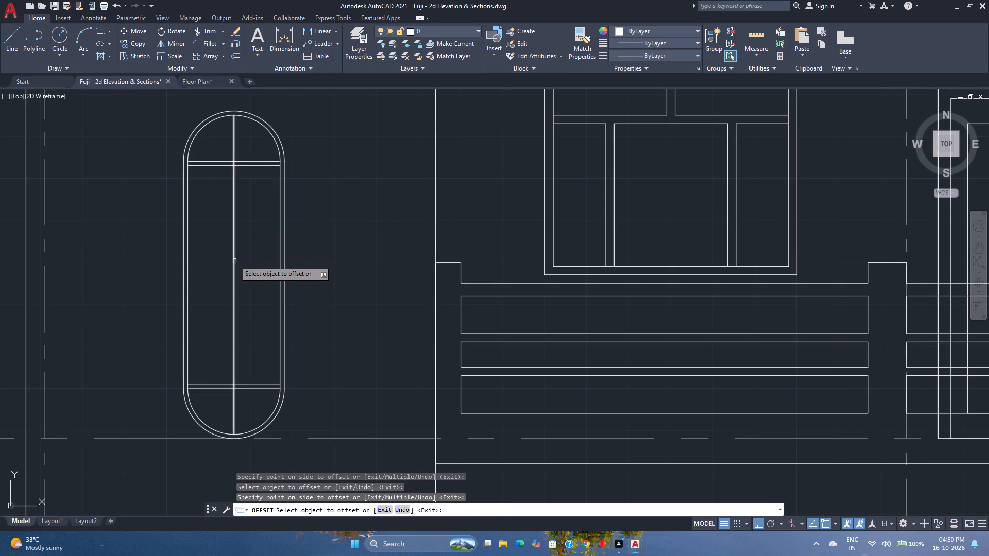
Offset the rounded opening's vertical centre line 0.5" to the left.
click(234, 260)
text(0.5)
key(Return)
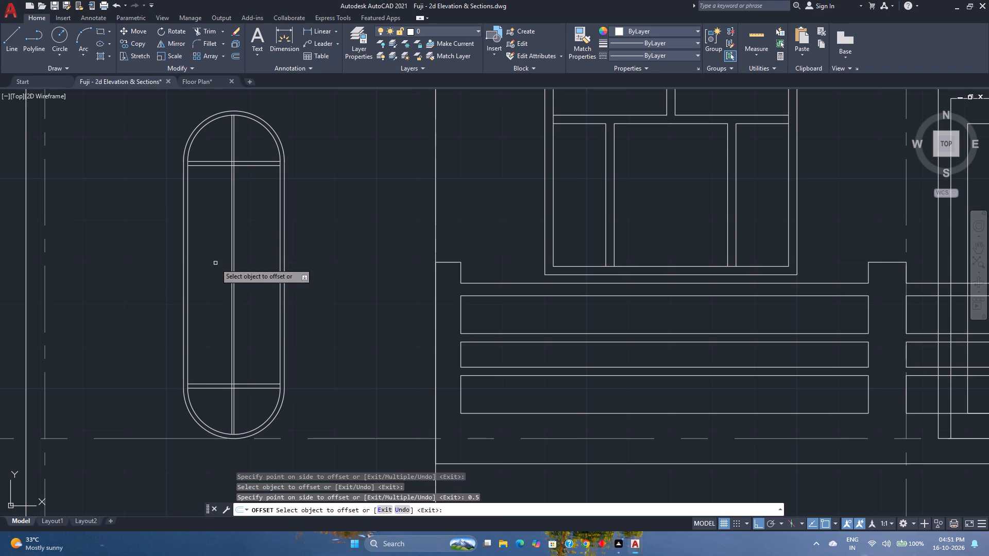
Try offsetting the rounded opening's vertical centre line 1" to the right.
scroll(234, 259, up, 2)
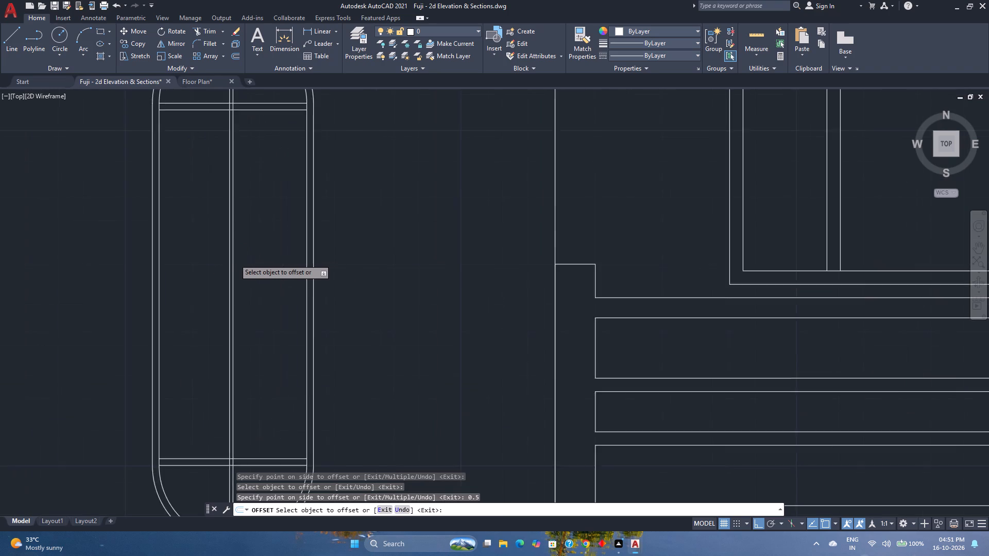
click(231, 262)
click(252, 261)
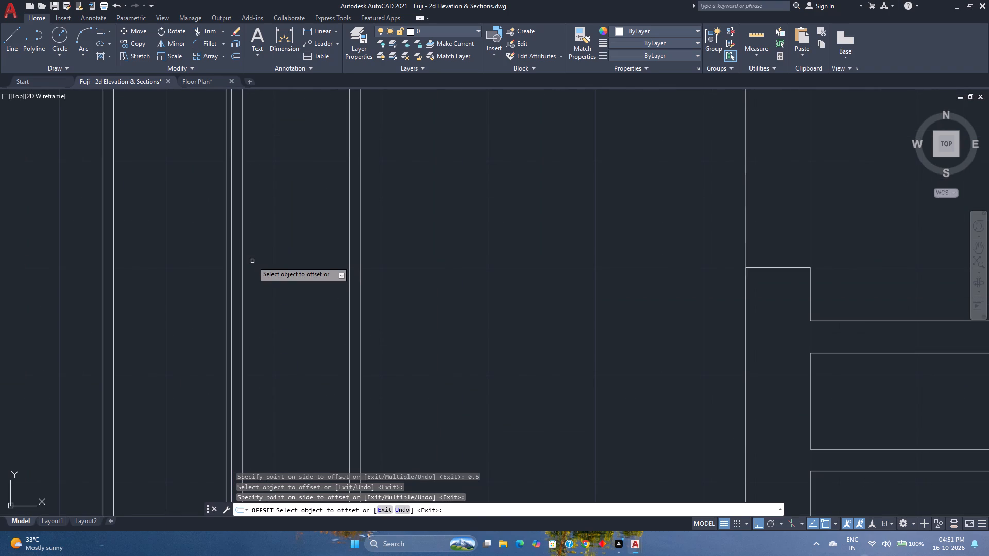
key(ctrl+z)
Complete the vertical mullion by offsetting its left line 1" to the right and deleting the original centre line.
click(225, 279)
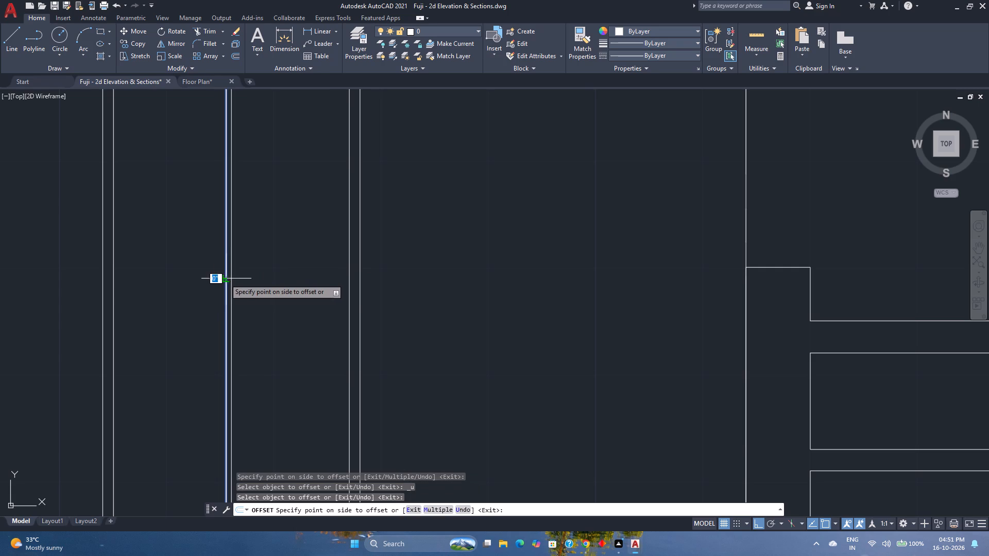
click(263, 279)
key(Escape)
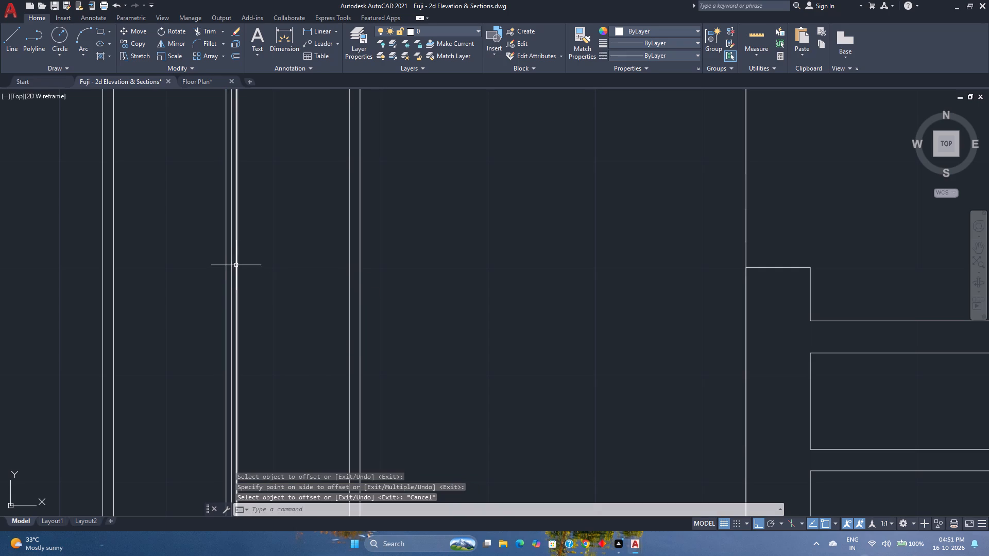
click(232, 263)
scroll(232, 263, down, 3)
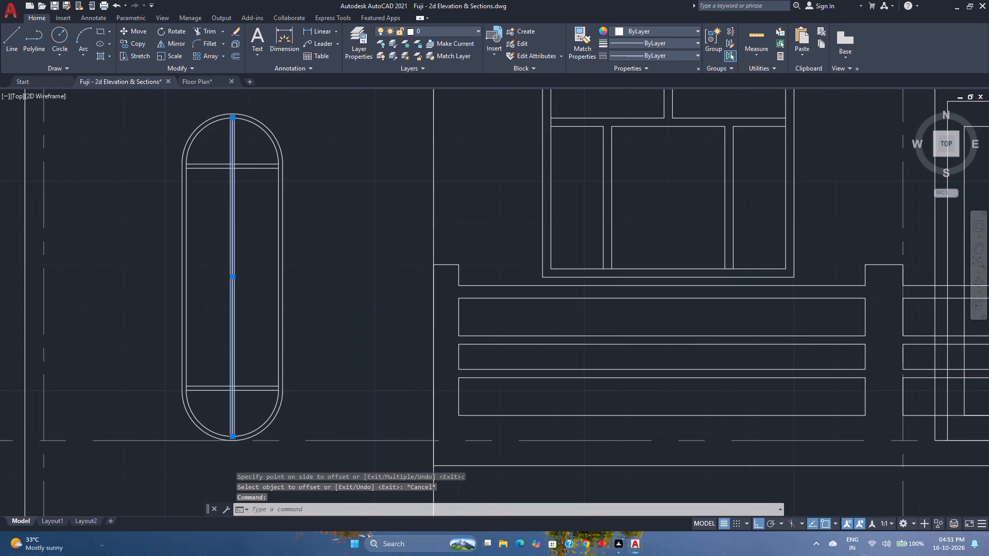
key(Delete)
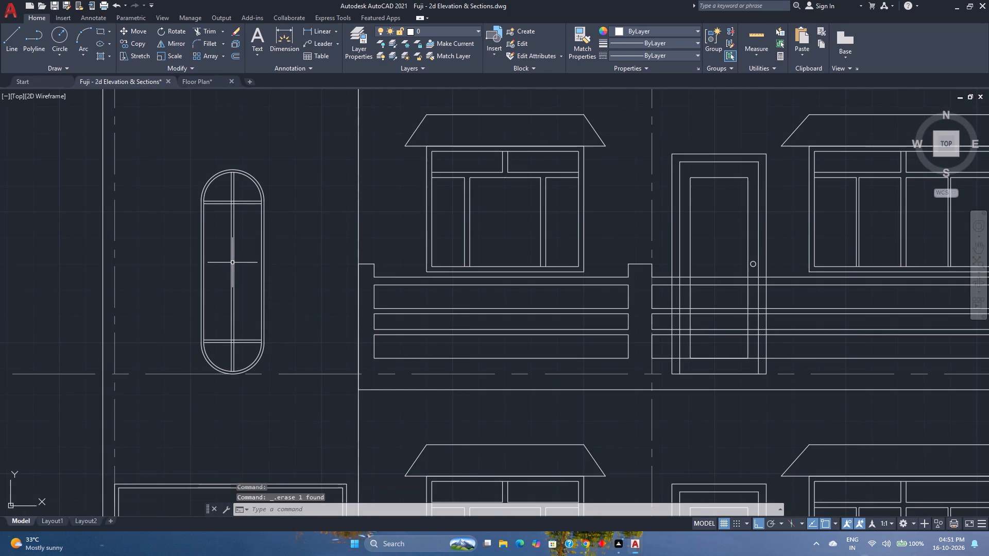
Trim the overlapping lines where the vertical mullion crosses the upper transom of the rounded stair window.
scroll(232, 263, up, 1)
scroll(235, 175, up, 1)
middle_drag(235, 175, 248, 218)
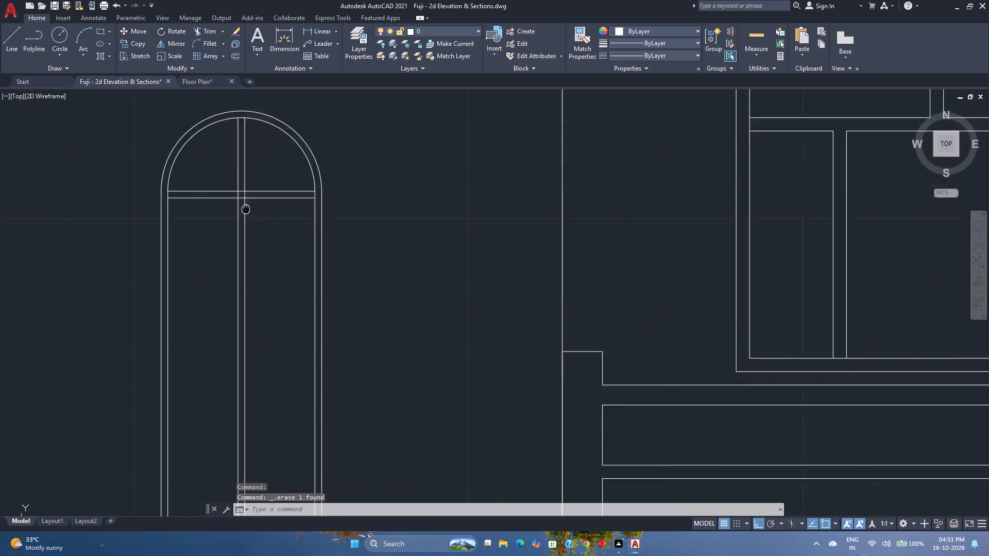
middle_drag(248, 218, 258, 285)
key(t)
key(r)
key(Return)
scroll(247, 267, up, 3)
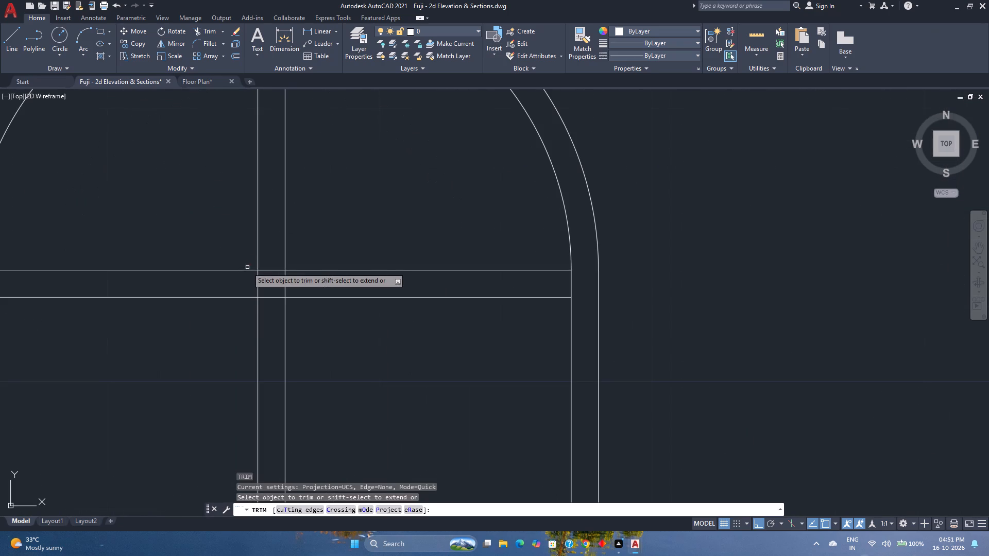
drag(245, 286, 273, 298)
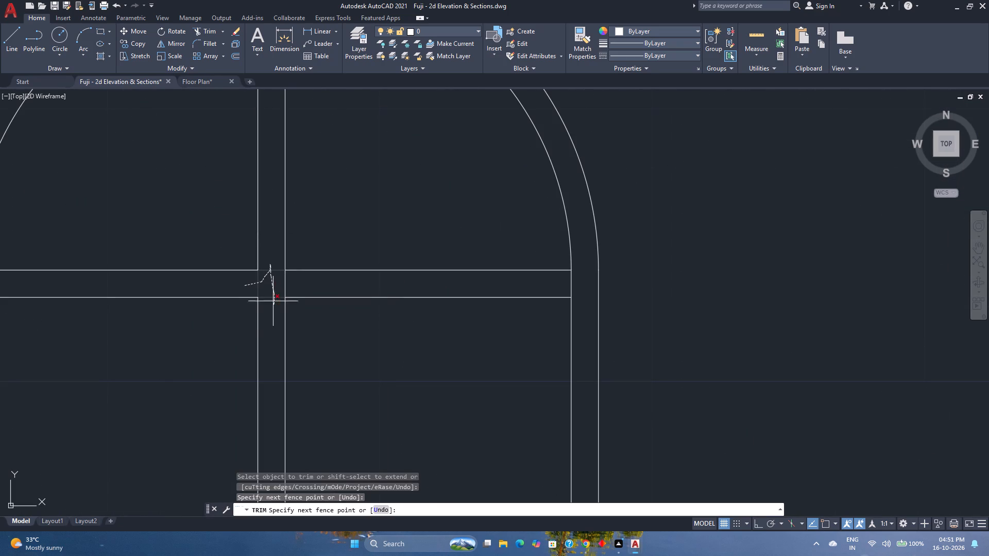
drag(273, 298, 291, 284)
Trim the overlapping lines where the vertical mullion crosses the lower transom of the rounded stair window.
scroll(291, 284, down, 4)
middle_drag(303, 359, 302, 359)
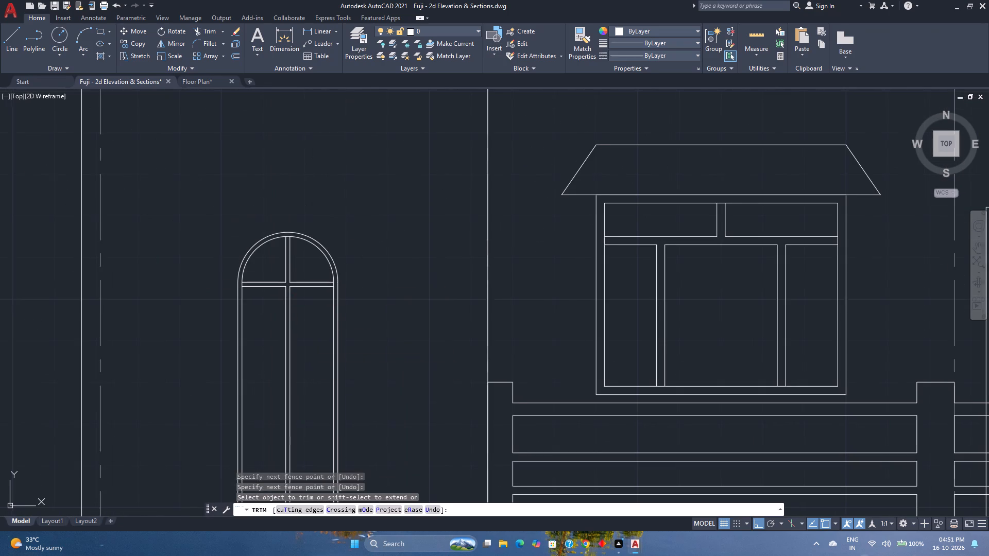
middle_drag(302, 359, 289, 264)
scroll(288, 427, up, 1)
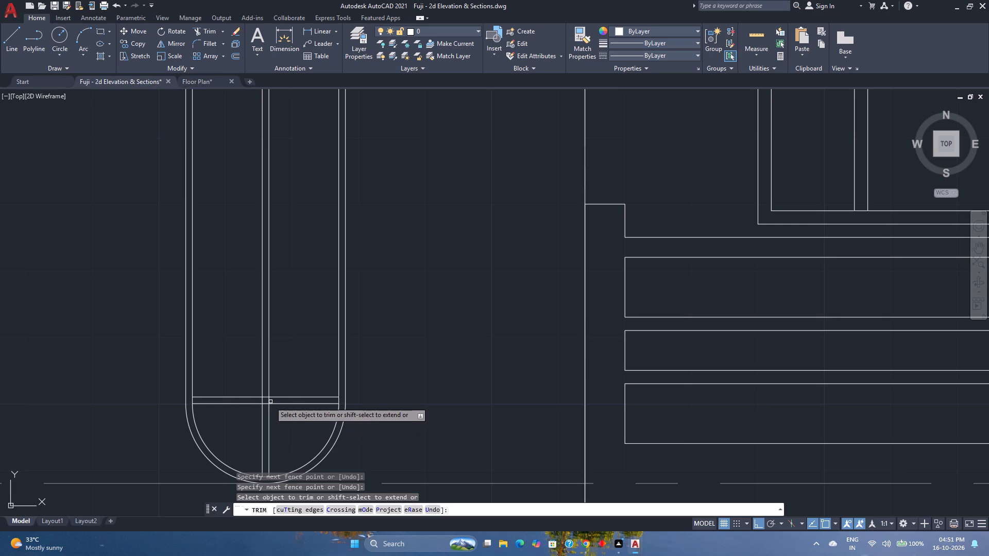
scroll(256, 405, up, 3)
drag(253, 395, 291, 413)
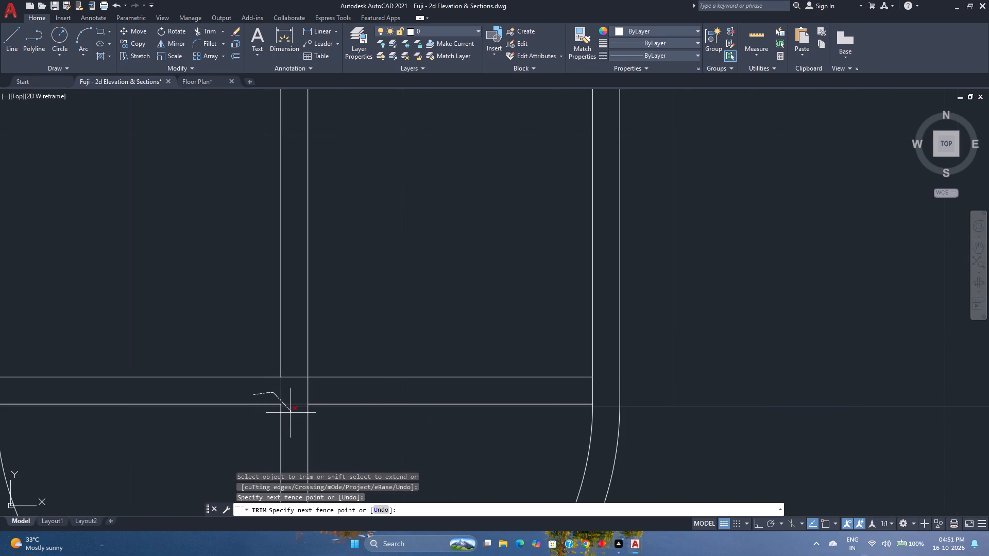
drag(291, 413, 318, 391)
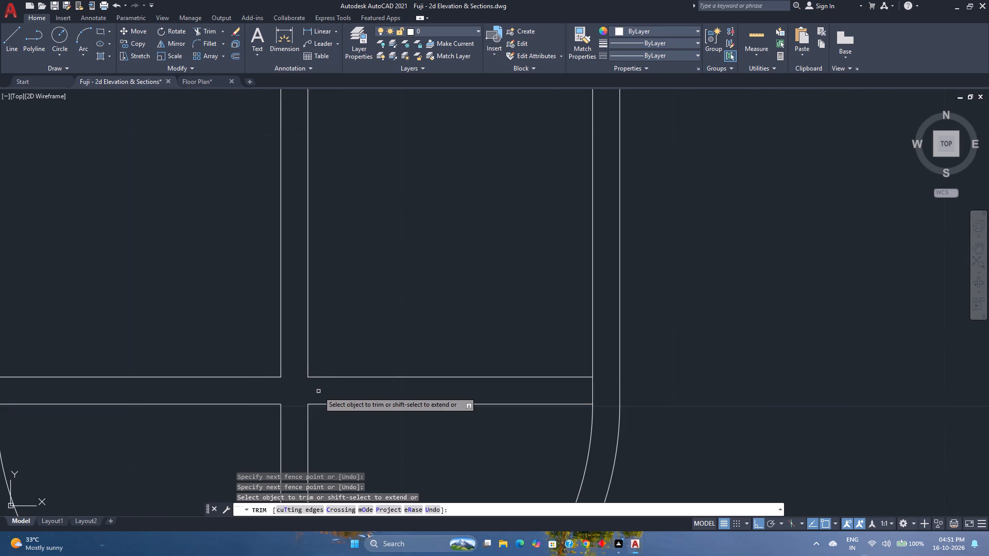
key(space)
Join the rounded window's trimmed mullion and transom lines into polylines.
scroll(318, 391, down, 4)
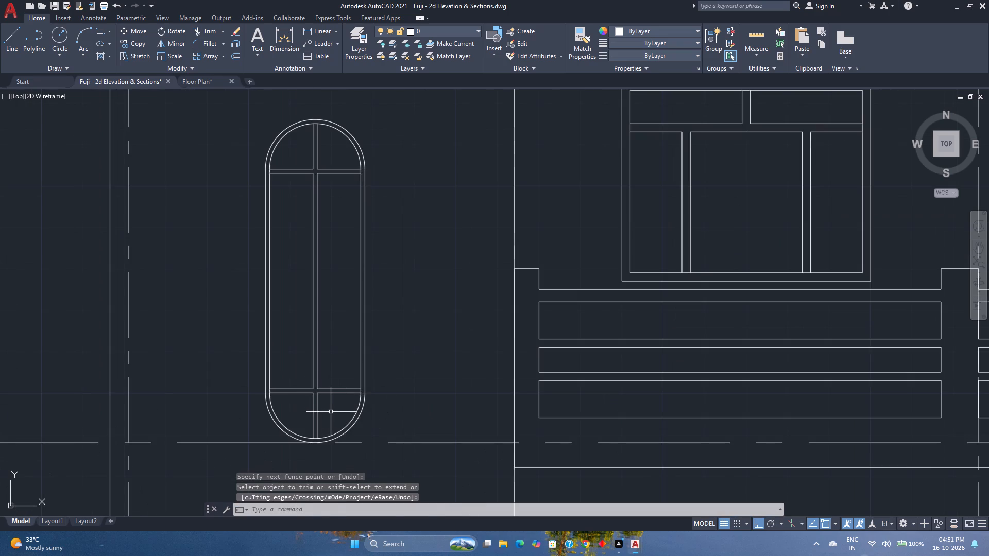
click(331, 412)
click(285, 151)
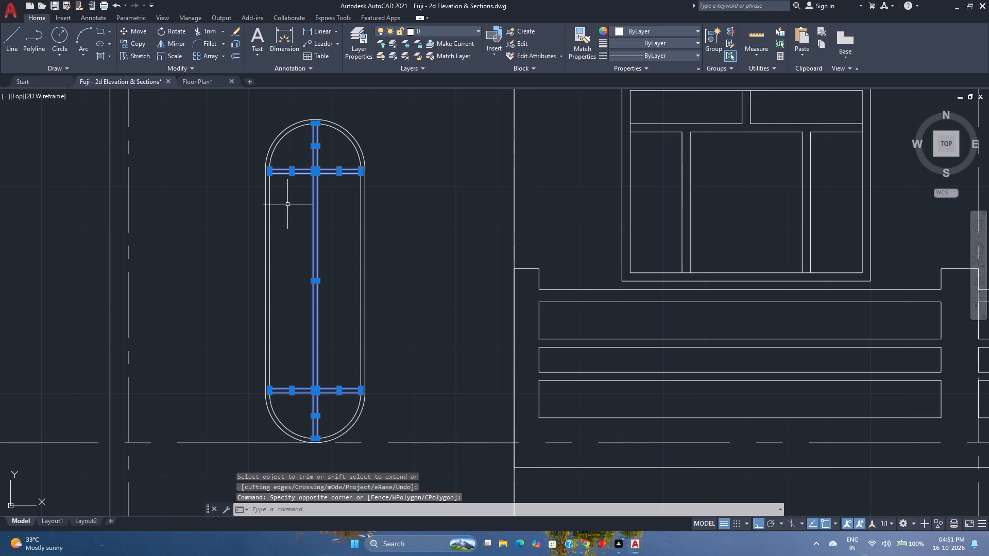
key(j)
key(Return)
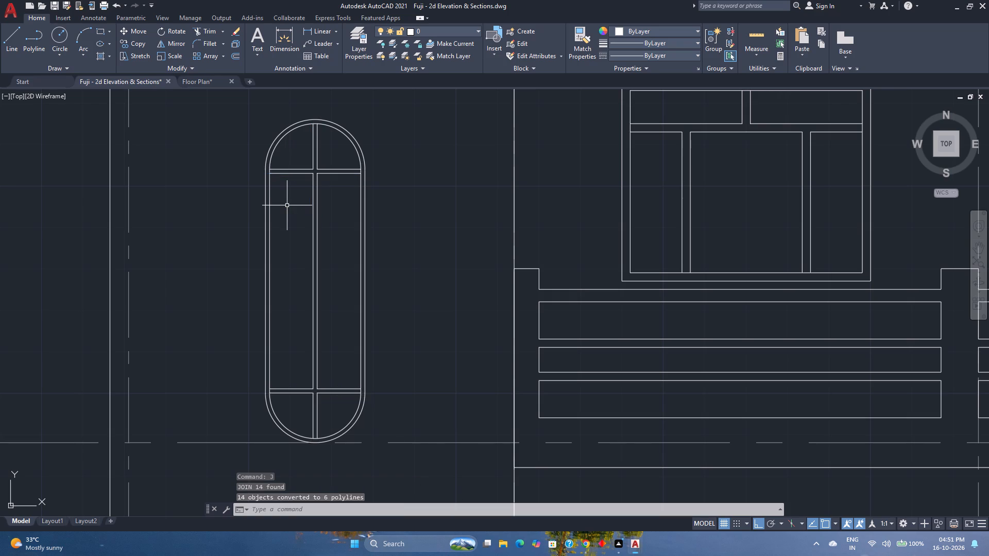
Copy the complete rounded stair window 9' straight up to the level above.
scroll(286, 208, down, 1)
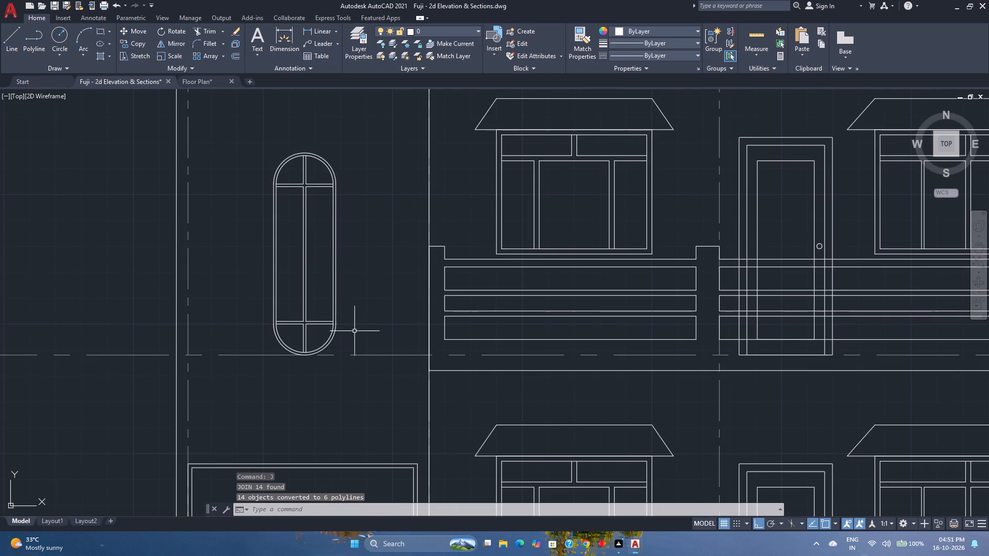
scroll(354, 332, down, 2)
middle_drag(354, 332, 348, 332)
click(351, 340)
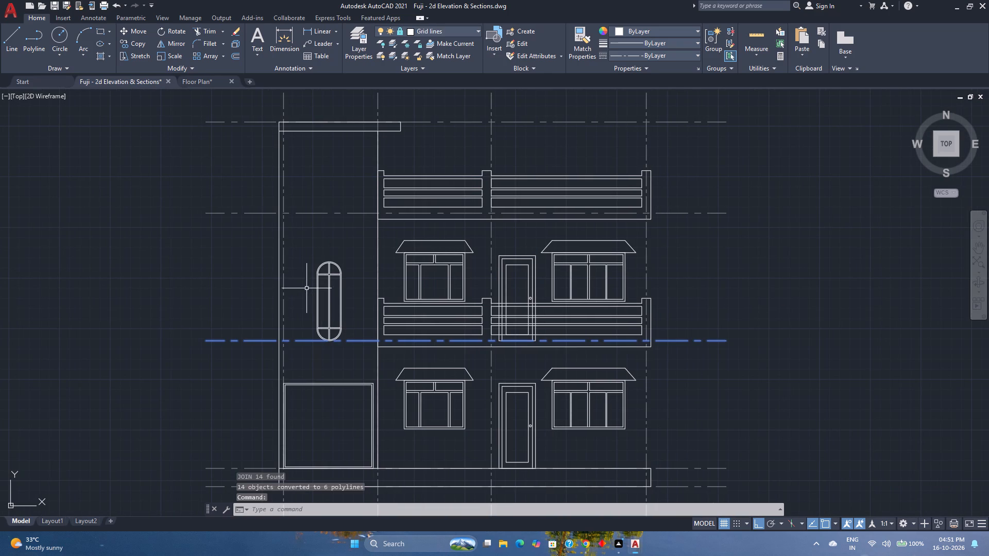
key(Escape)
click(346, 336)
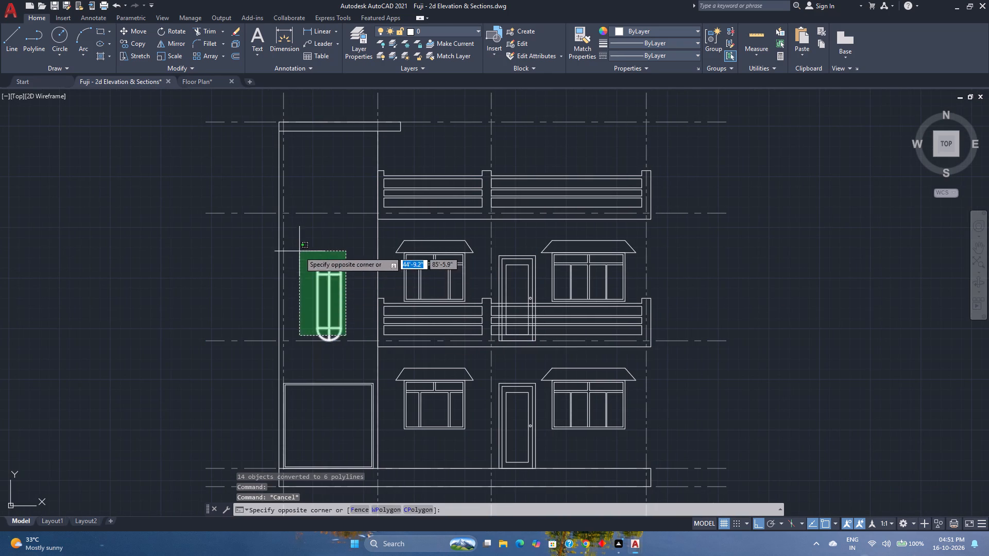
click(299, 251)
middle_drag(336, 247, 287, 257)
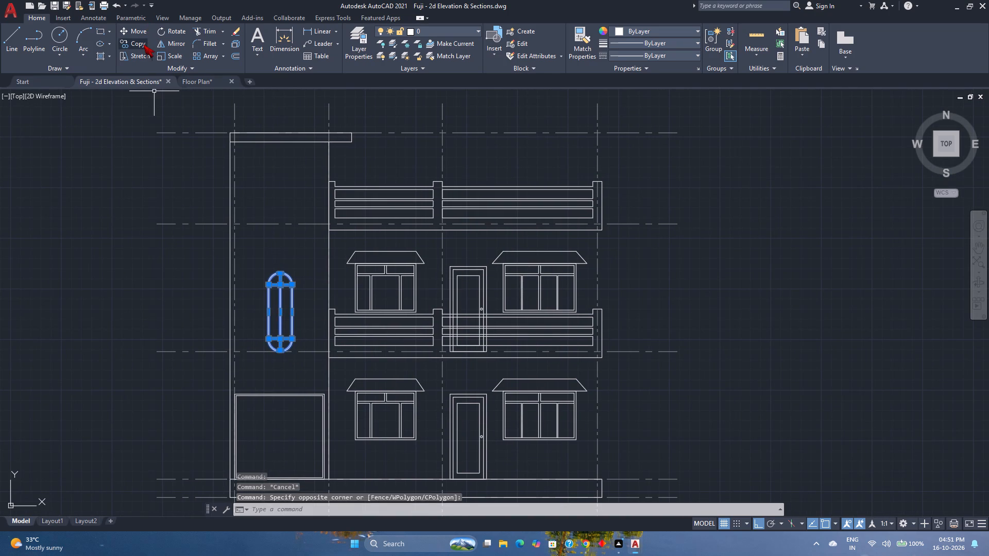
click(143, 44)
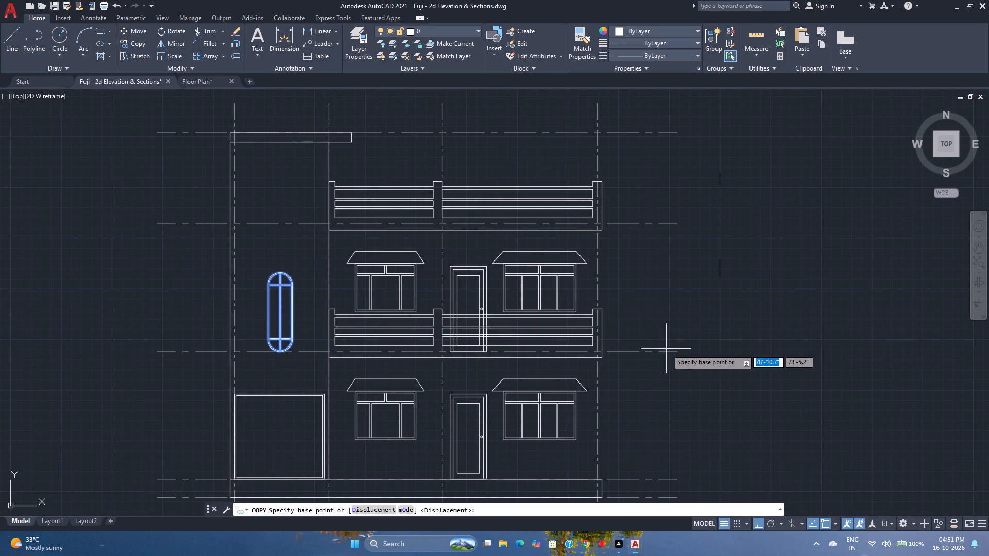
click(678, 351)
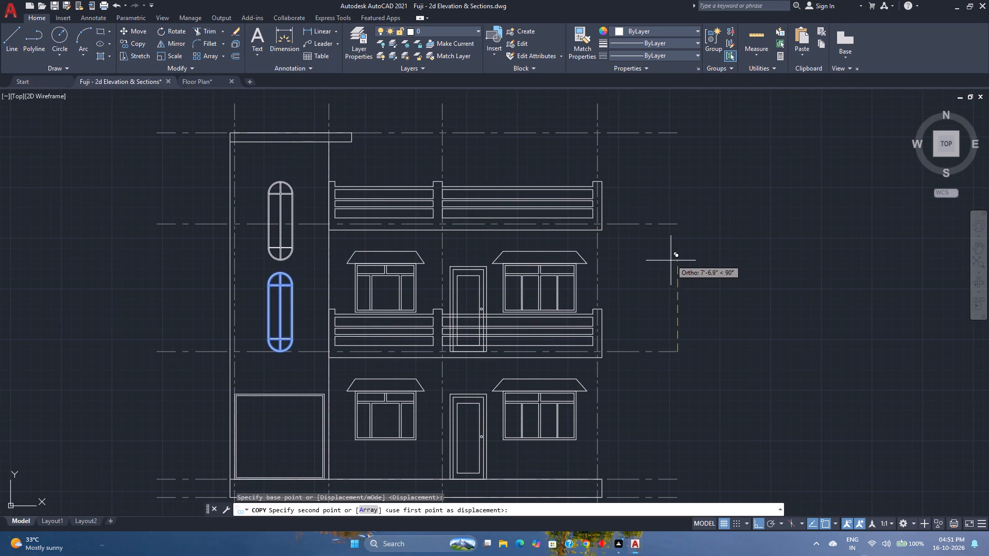
text(9')
key(Return)
key(Escape)
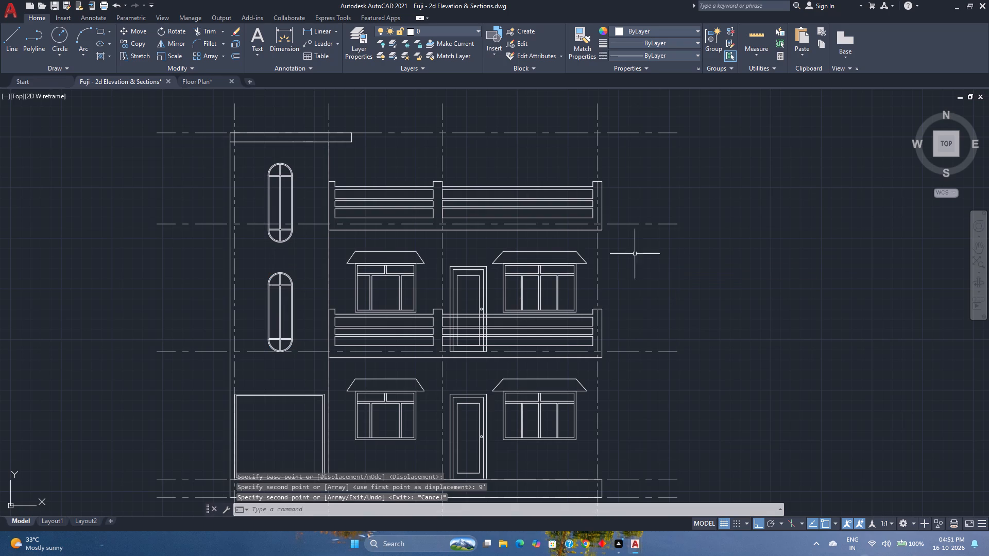
Turn off the Grid lines layer.
scroll(437, 246, down, 1)
middle_drag(439, 245, 297, 249)
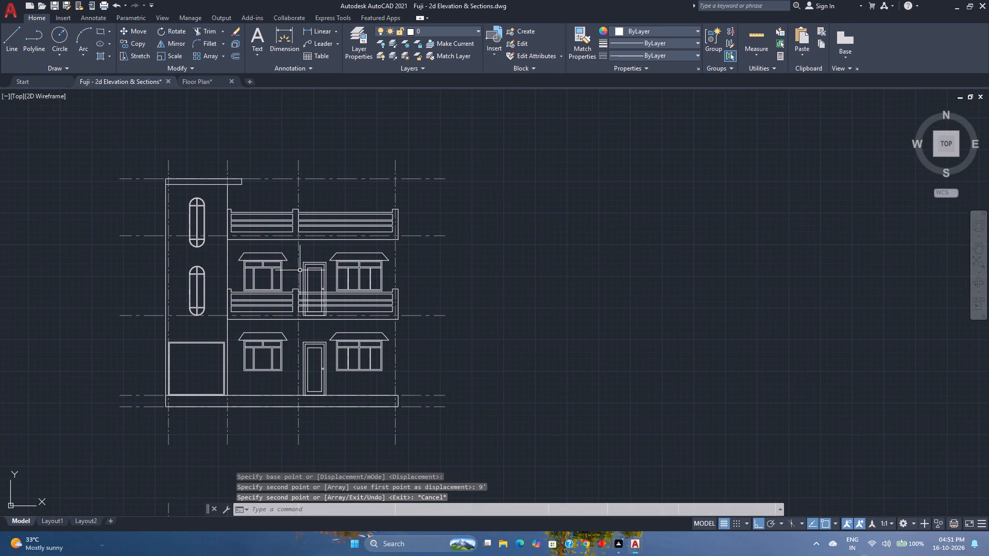
scroll(274, 269, down, 1)
scroll(319, 307, up, 1)
scroll(319, 307, down, 1)
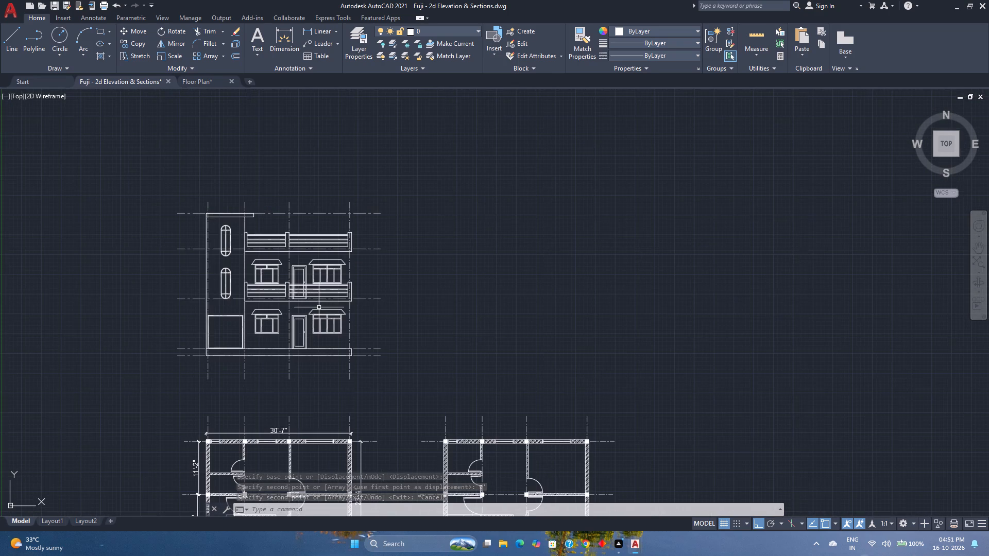
scroll(308, 308, up, 1)
middle_drag(308, 308, 319, 302)
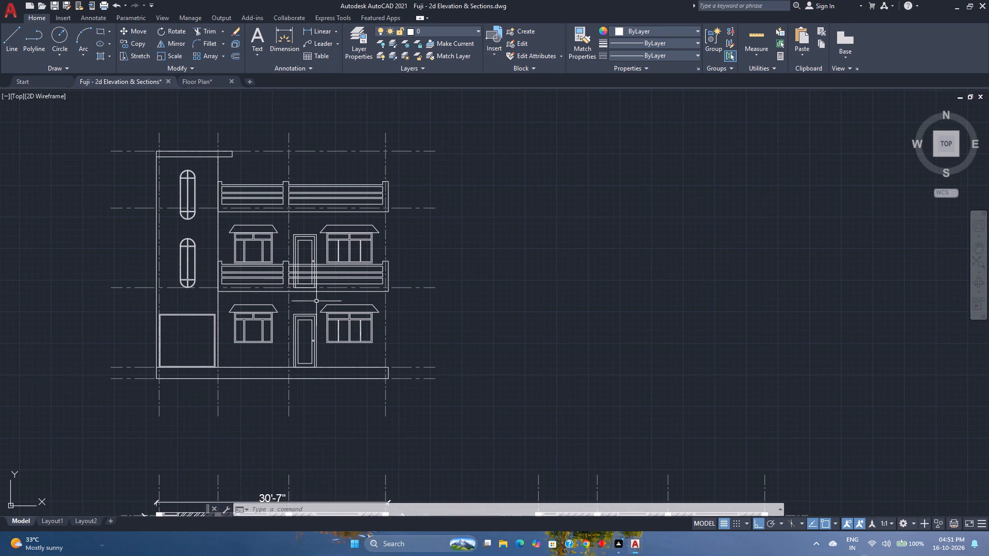
click(450, 30)
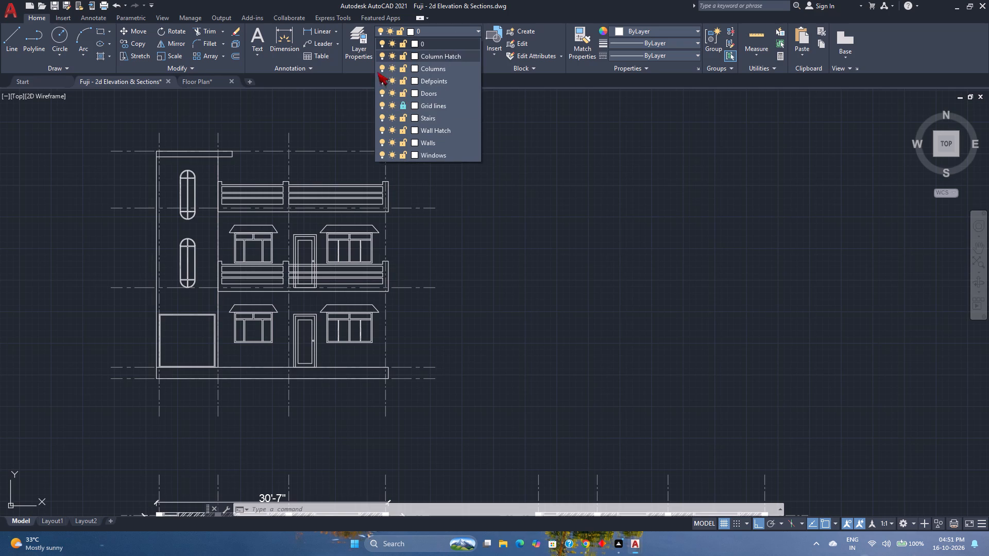
click(381, 104)
click(469, 238)
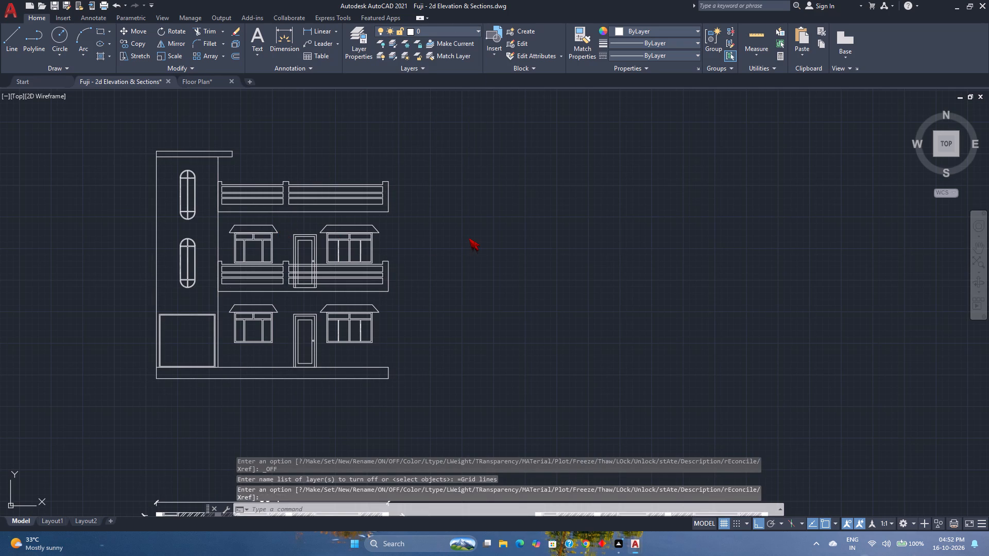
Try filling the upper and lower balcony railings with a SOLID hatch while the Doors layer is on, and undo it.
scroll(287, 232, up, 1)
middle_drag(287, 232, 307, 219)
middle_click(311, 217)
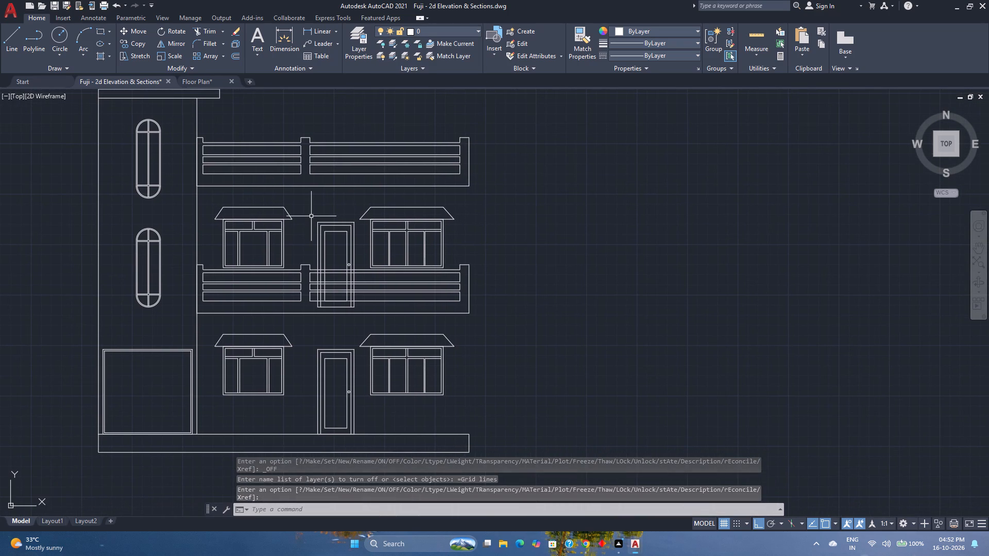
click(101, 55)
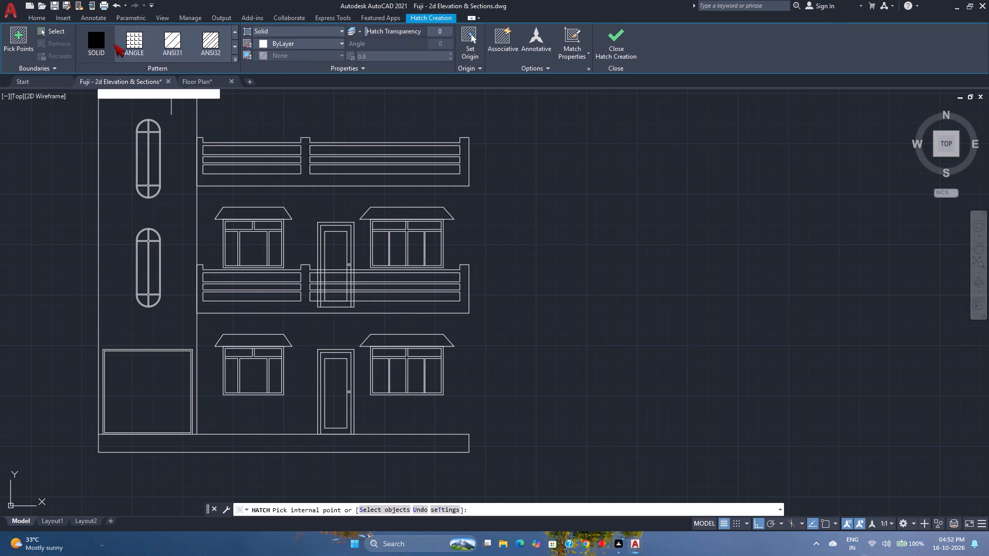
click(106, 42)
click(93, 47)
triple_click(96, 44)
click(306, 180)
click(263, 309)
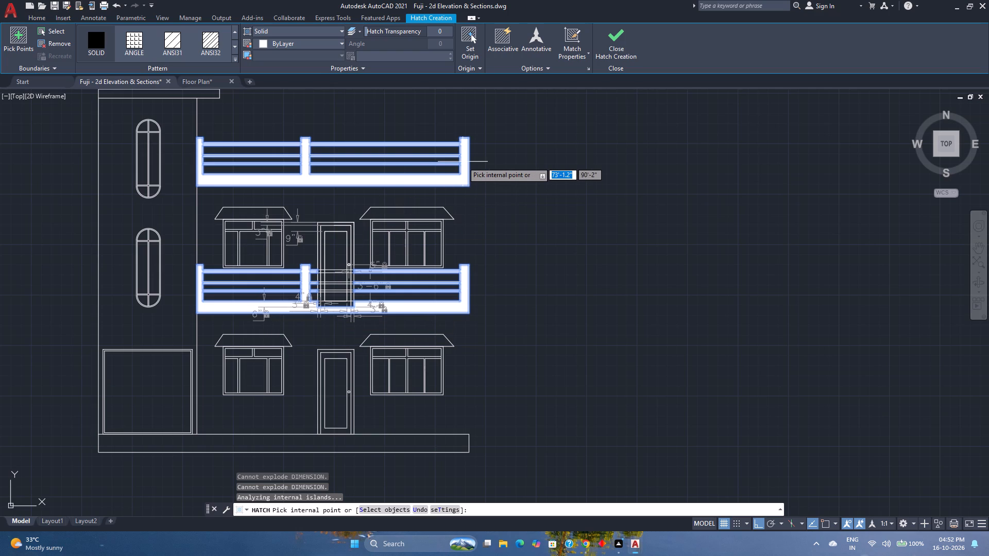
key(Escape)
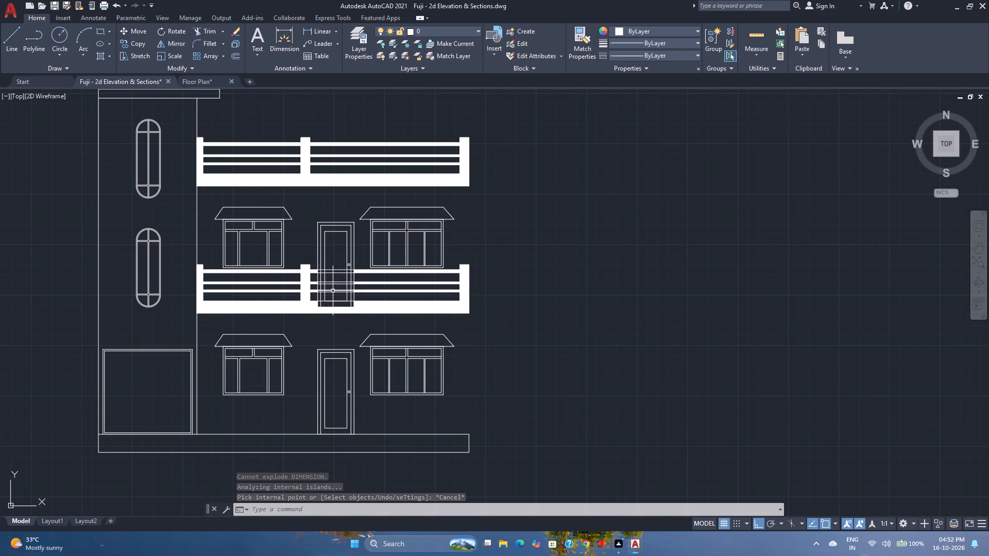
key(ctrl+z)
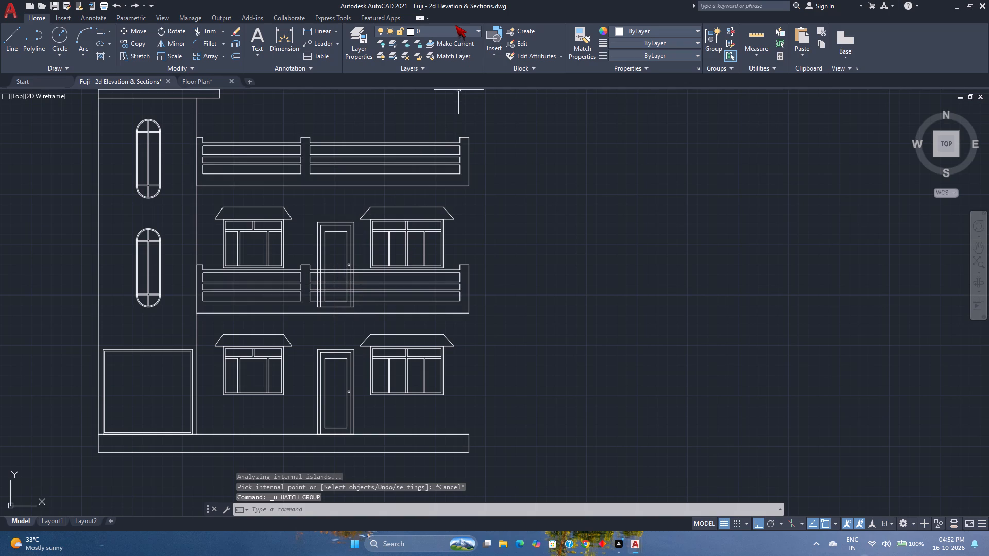
Turn off the Doors layer.
click(455, 25)
click(454, 31)
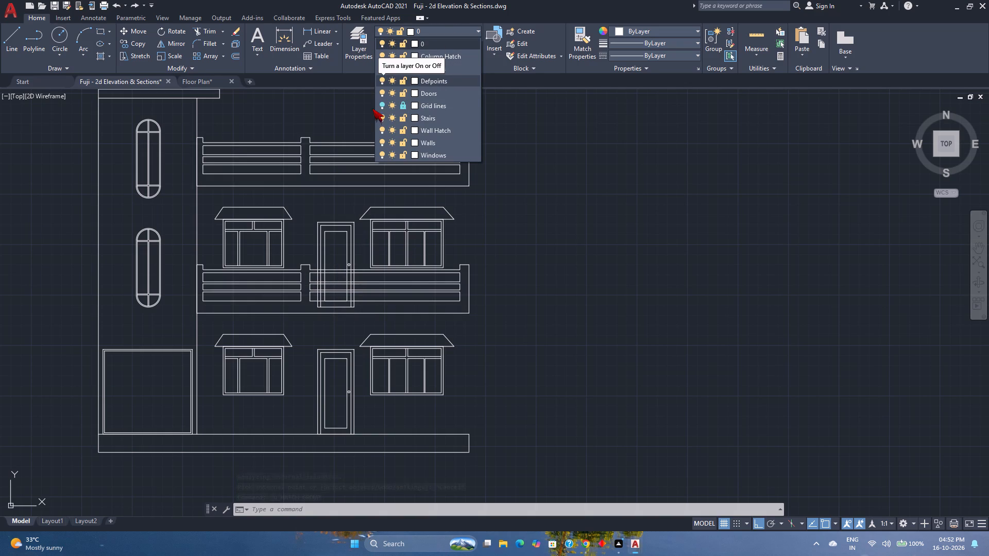
click(382, 91)
click(301, 212)
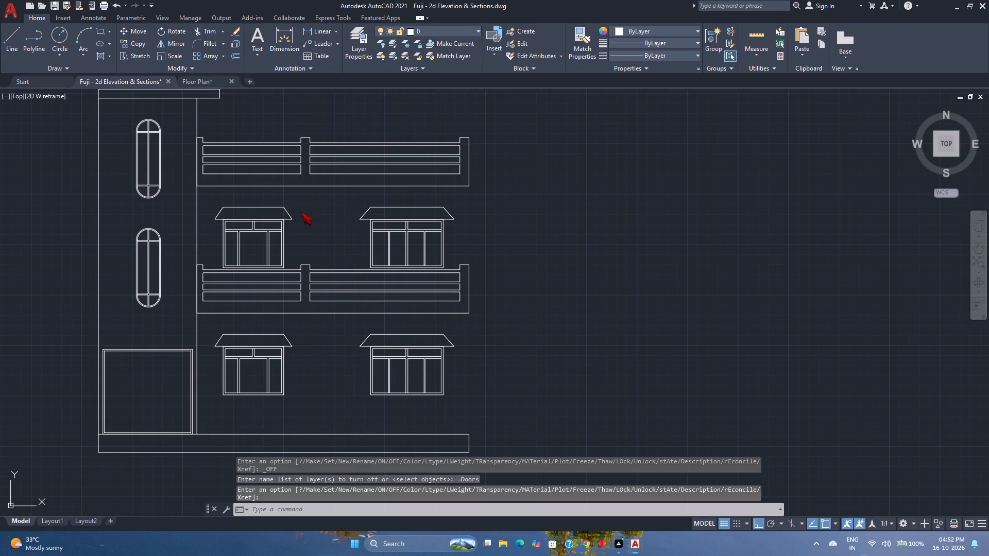
Fill the lower and upper balcony railings and their slab bands with a SOLID hatch.
click(101, 58)
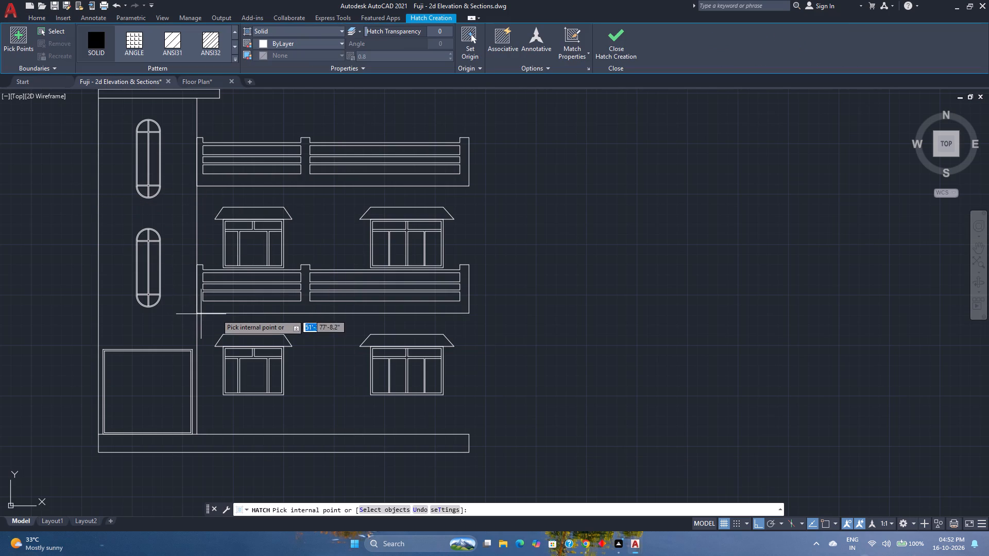
click(237, 307)
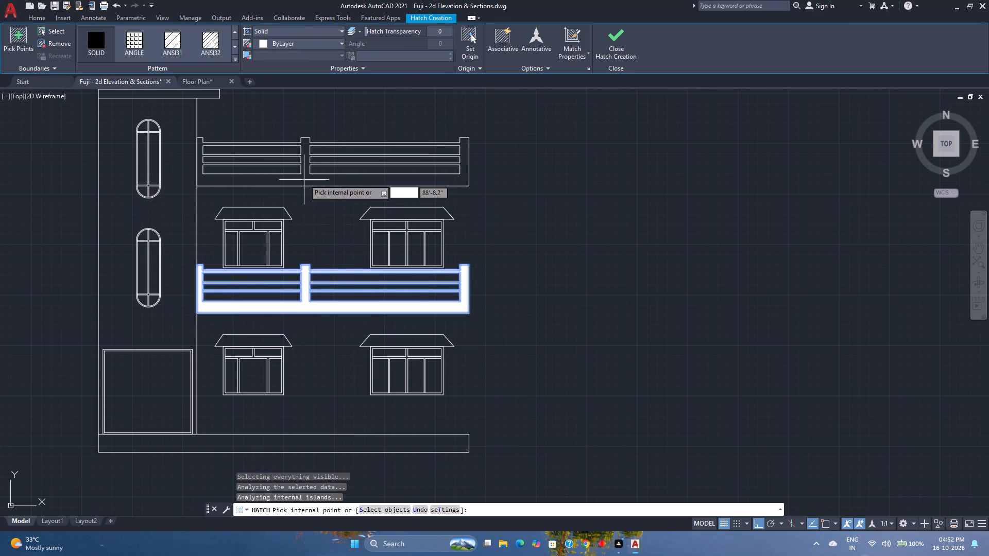
click(304, 179)
click(626, 54)
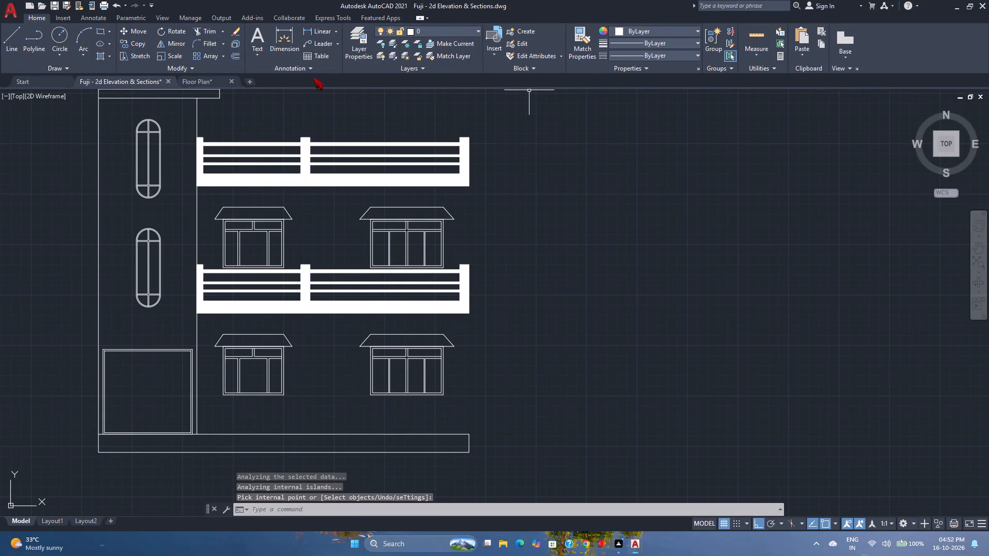
Turn the Doors layer back on.
click(442, 28)
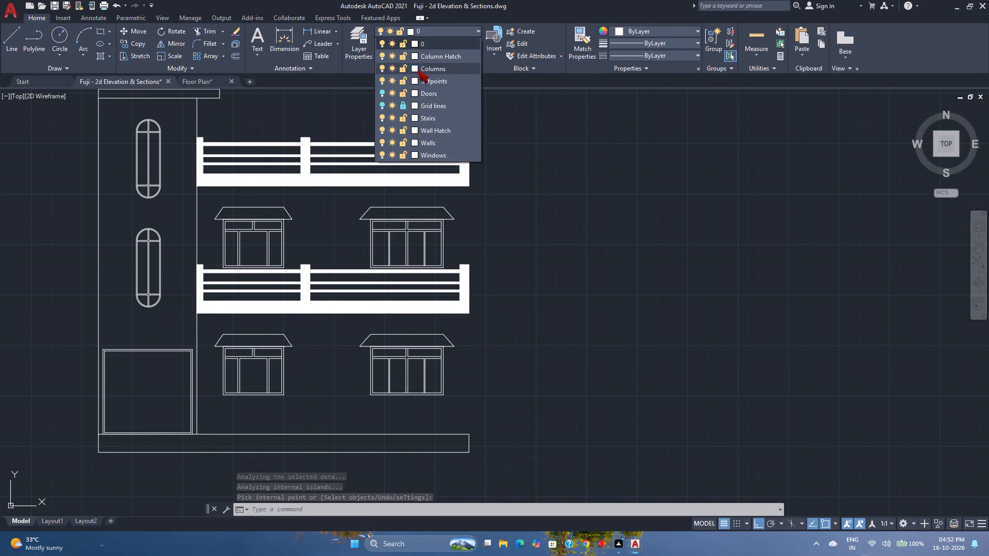
click(383, 90)
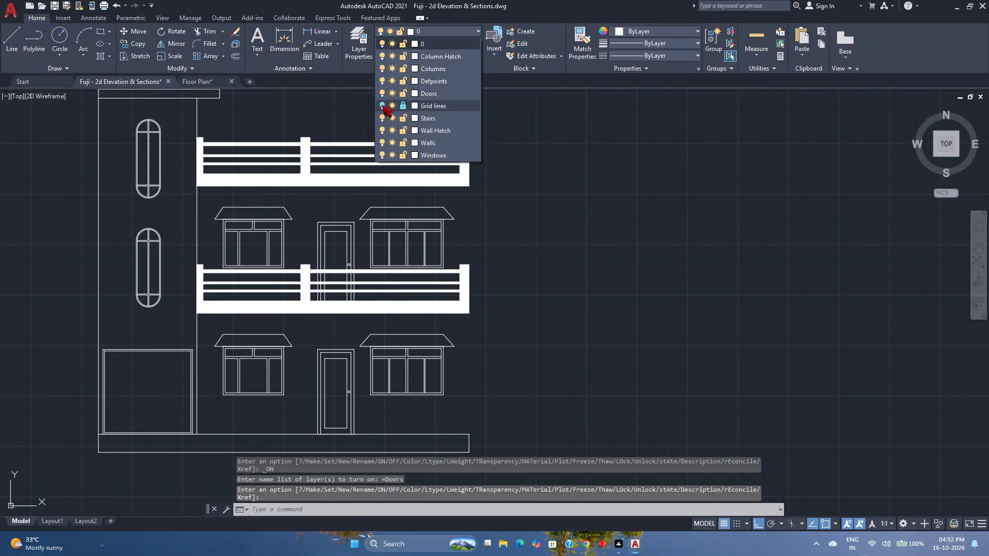
Turn on the Grid lines layer.
click(383, 109)
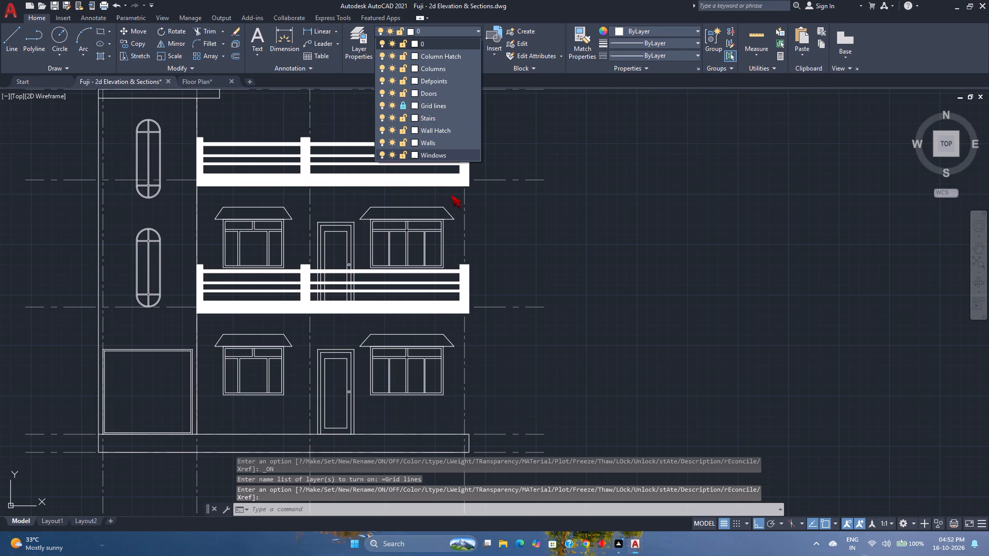
click(527, 229)
Save the drawing.
scroll(527, 229, down, 2)
middle_drag(525, 229, 462, 224)
middle_click(462, 224)
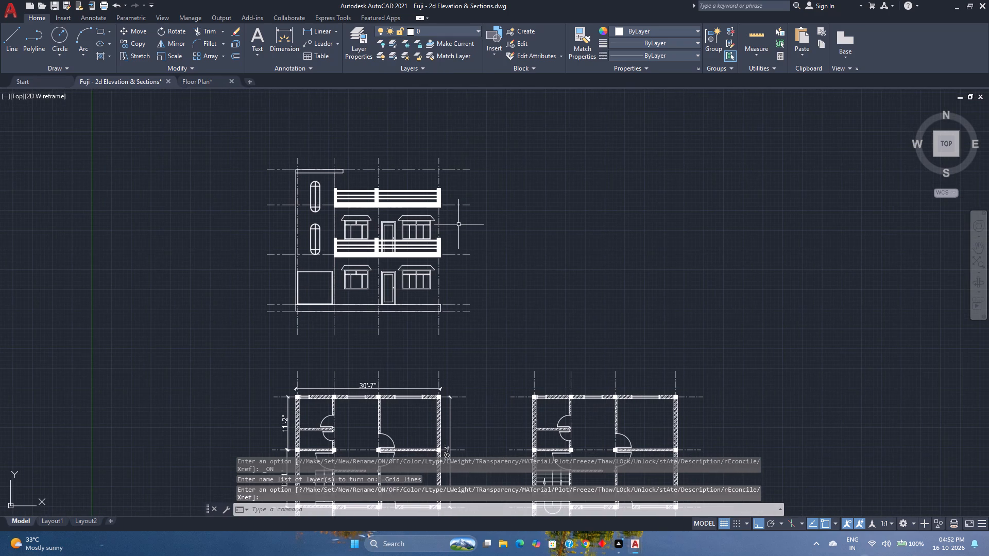
key(ctrl+s)
Draw a vertical centre line across the inner frame of the stair block's large ground-floor door, from top midpoint to bottom edge.
scroll(483, 259, up, 2)
middle_drag(494, 263, 510, 287)
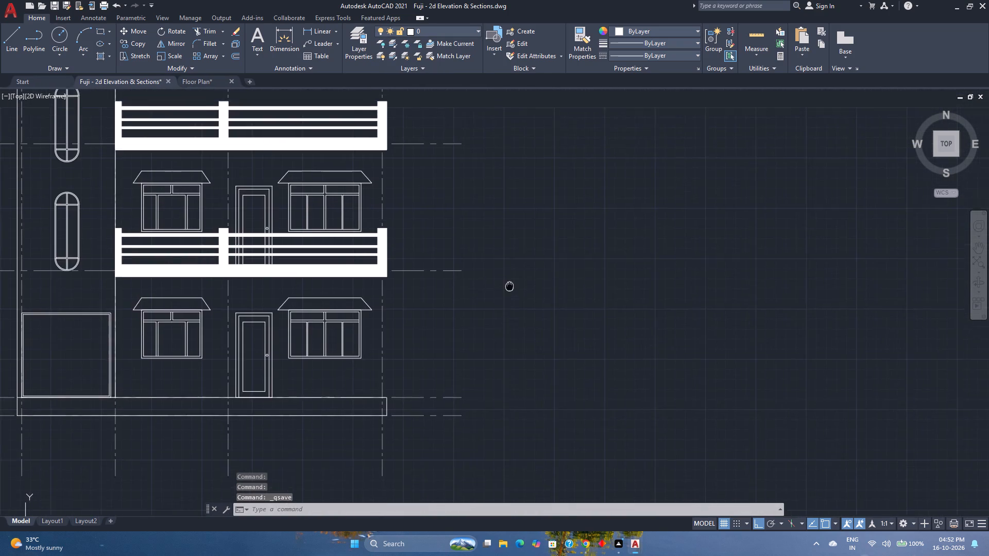
middle_drag(510, 287, 510, 288)
middle_click(510, 288)
scroll(510, 288, down, 1)
middle_click(514, 286)
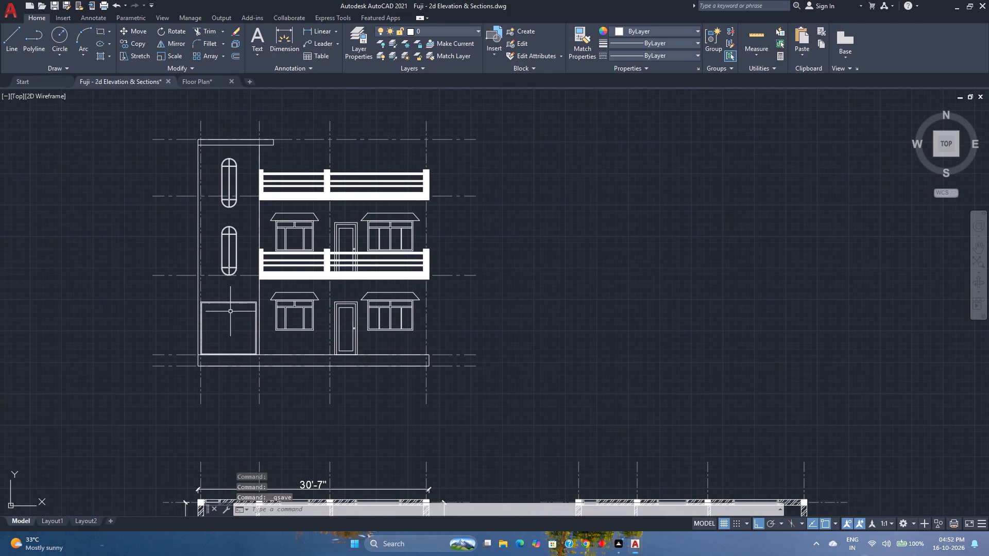
scroll(229, 317, up, 2)
middle_drag(228, 318, 229, 286)
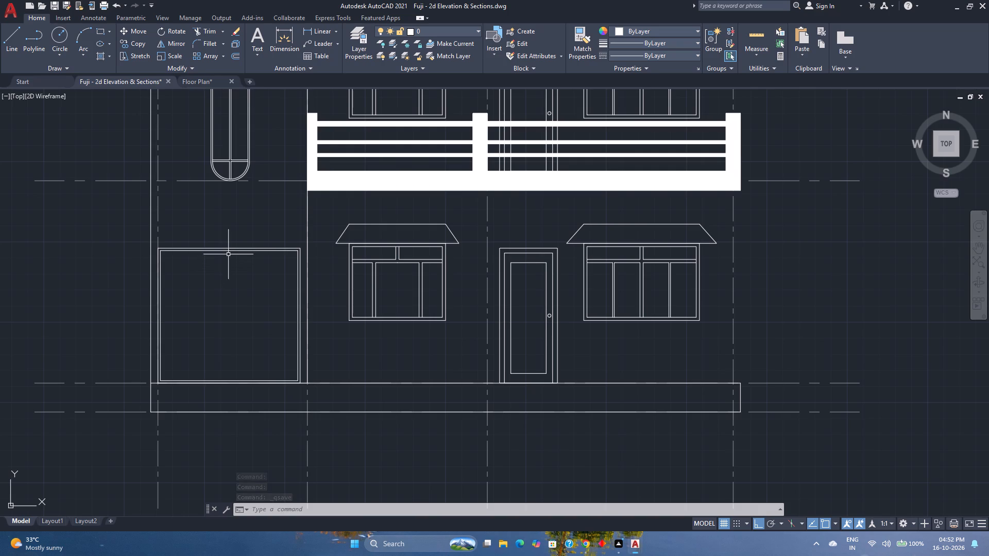
click(228, 251)
click(16, 45)
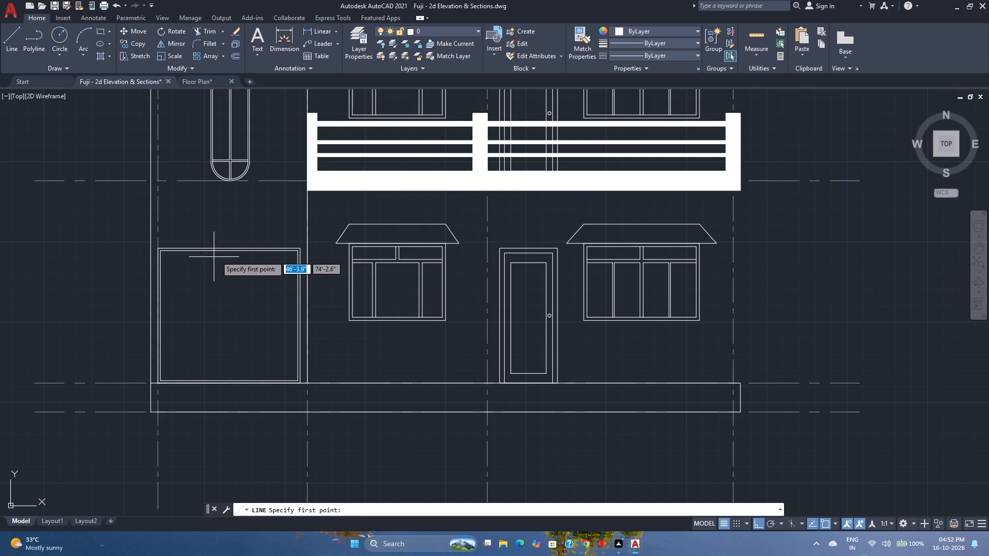
click(230, 251)
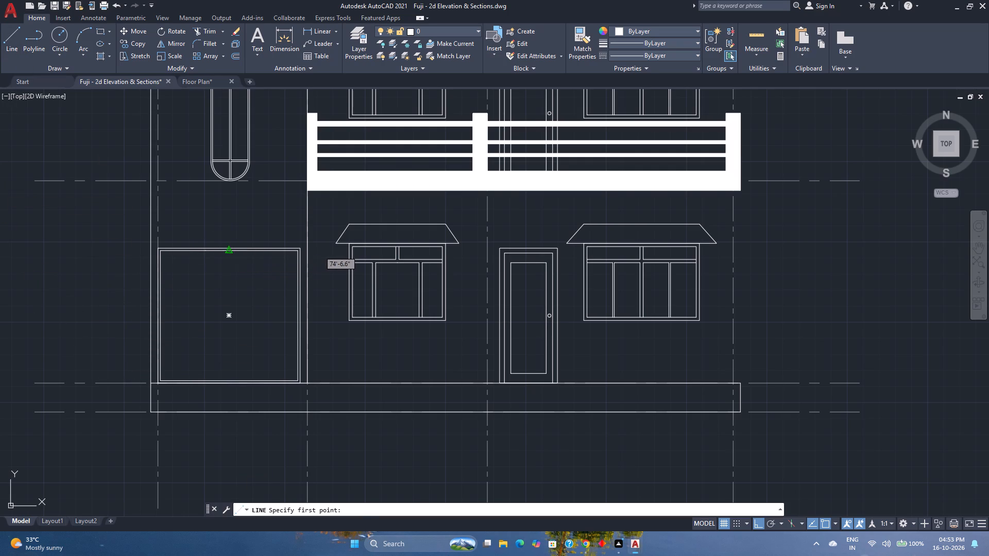
scroll(228, 376, up, 2)
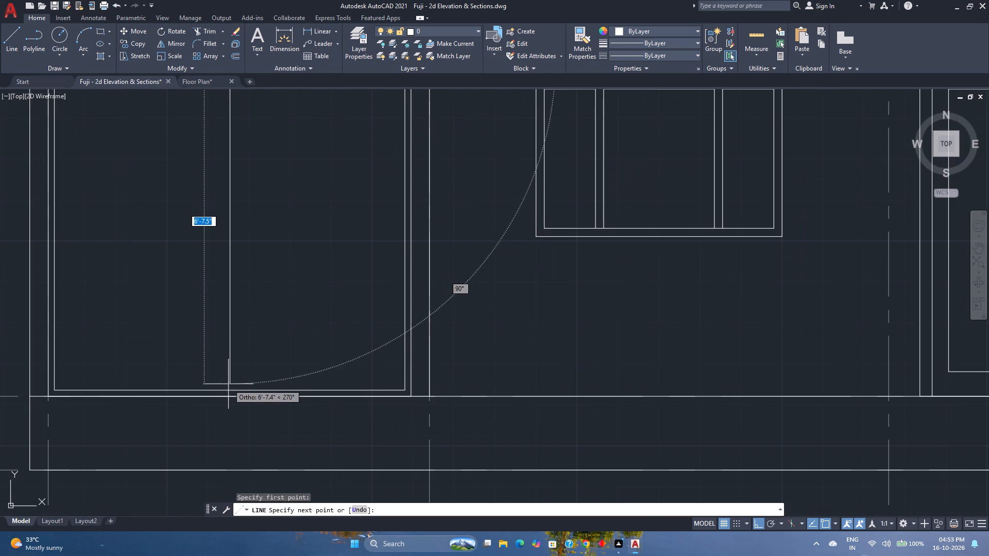
click(228, 388)
key(Escape)
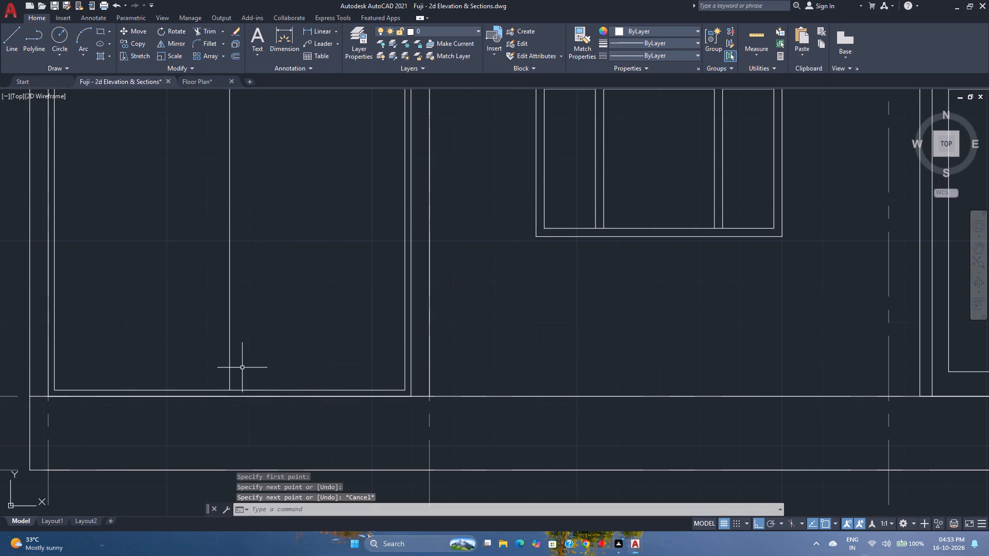
Offset the large door's vertical centre line by 0.05 to both sides.
scroll(244, 327, down, 2)
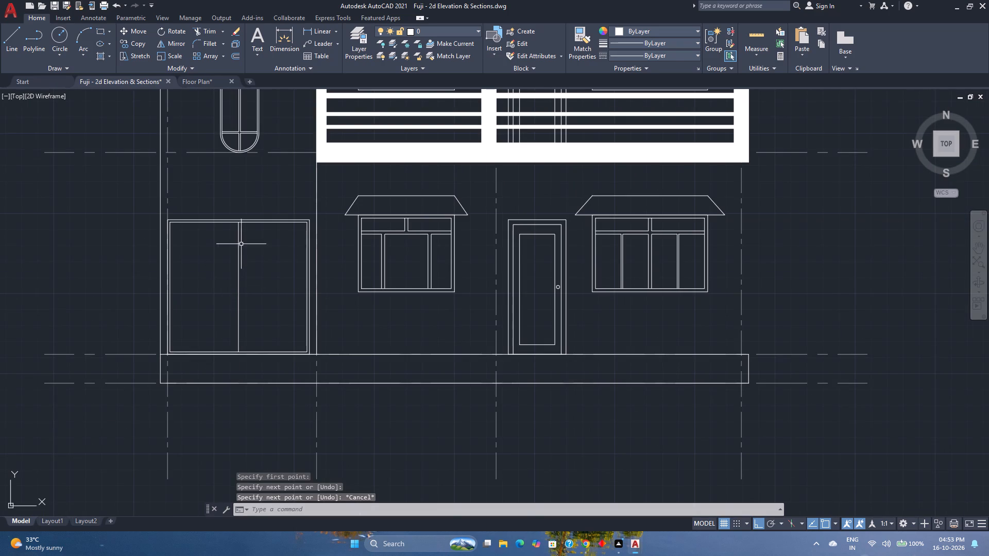
scroll(242, 236, up, 4)
middle_drag(250, 243, 280, 350)
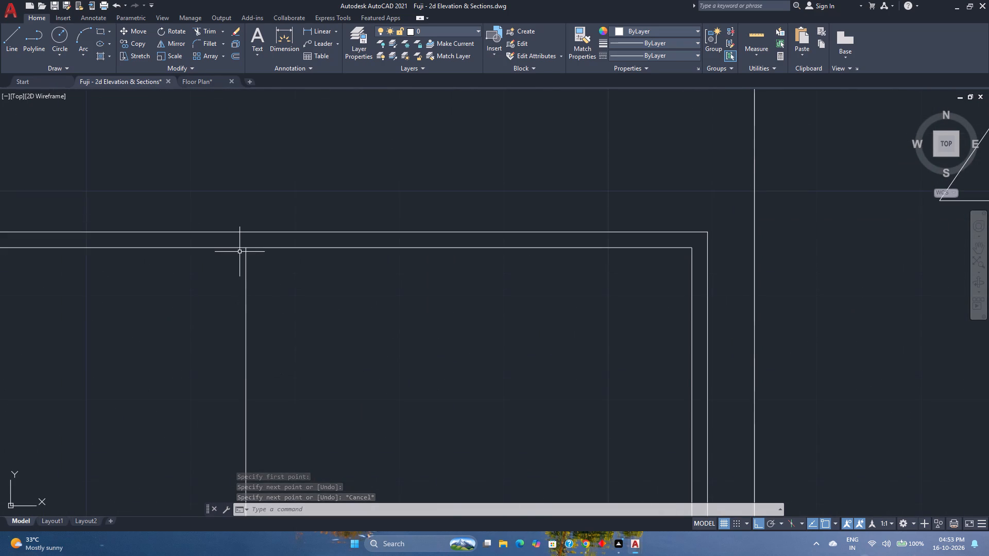
click(234, 56)
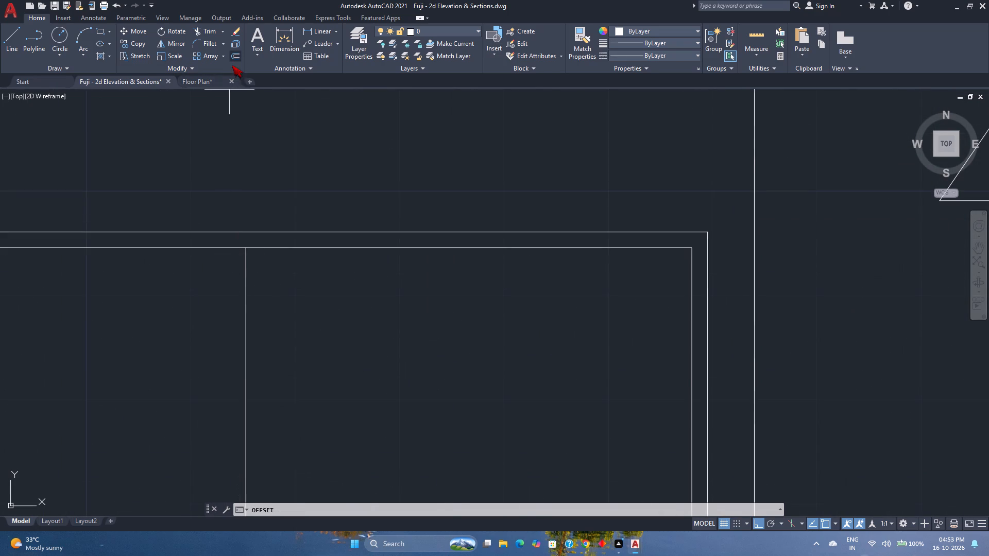
text(0.0)
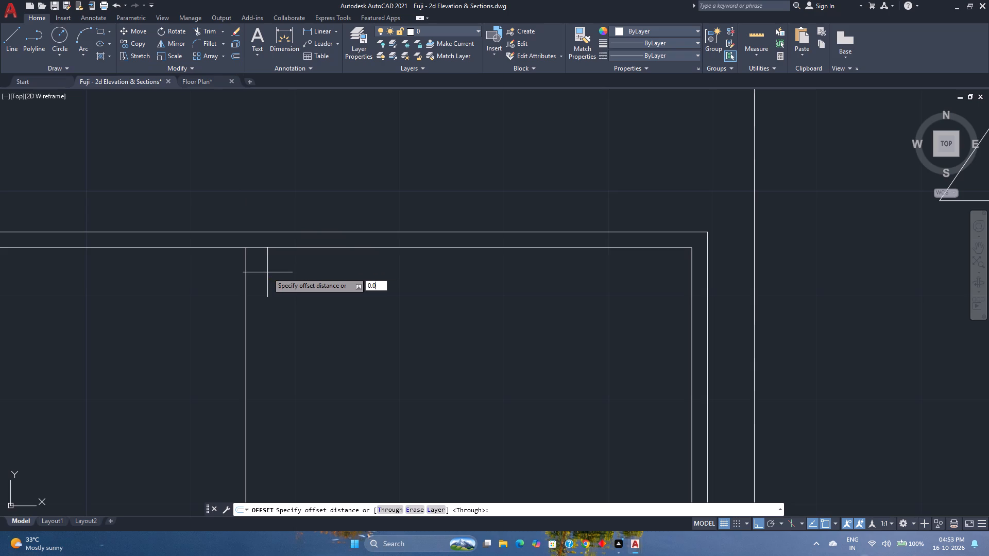
key(5)
key(Return)
scroll(267, 272, up, 1)
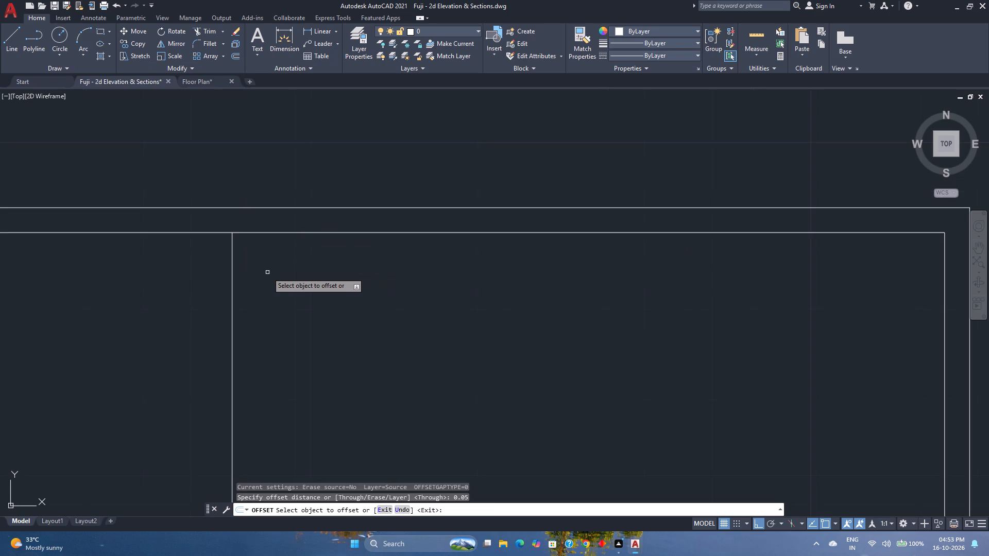
click(231, 264)
scroll(215, 248, up, 5)
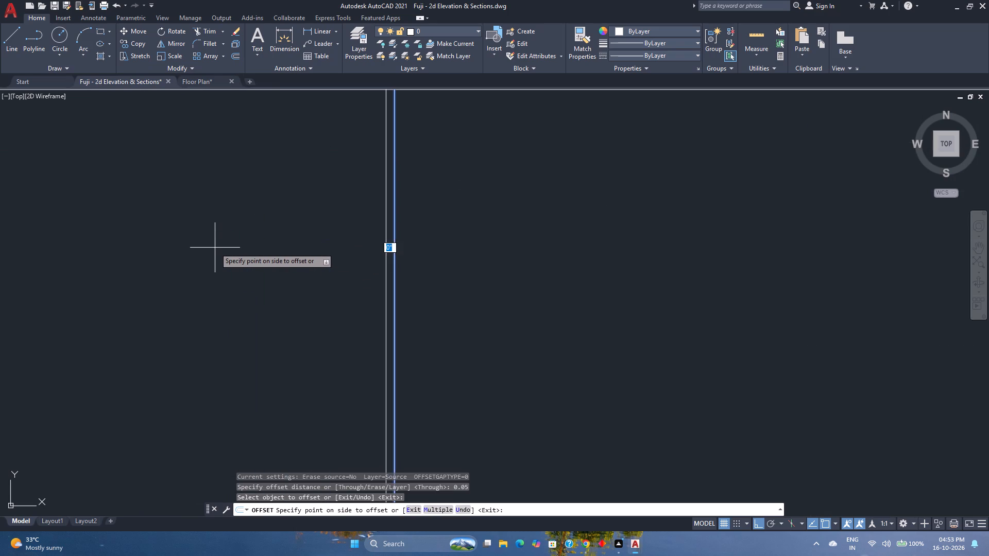
click(215, 248)
click(394, 242)
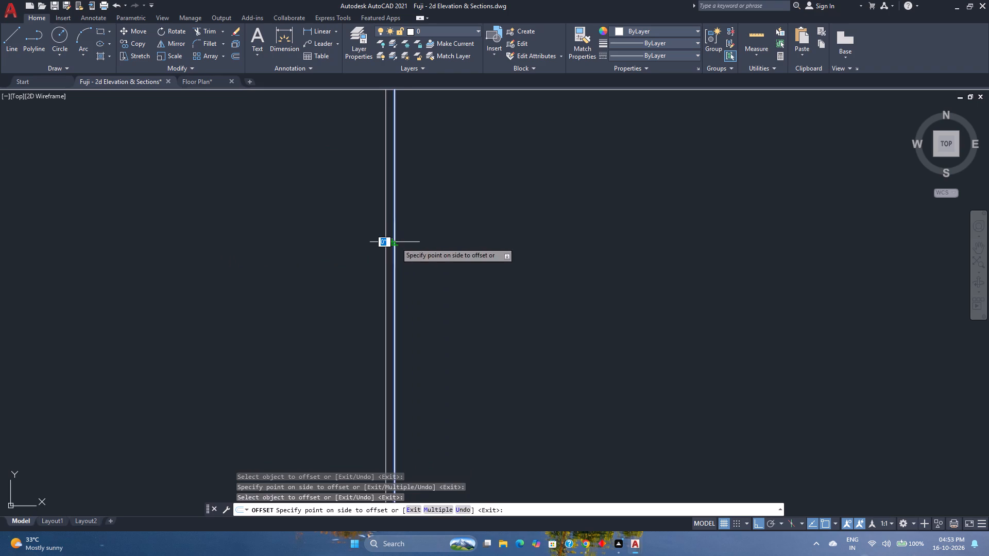
click(456, 240)
key(Escape)
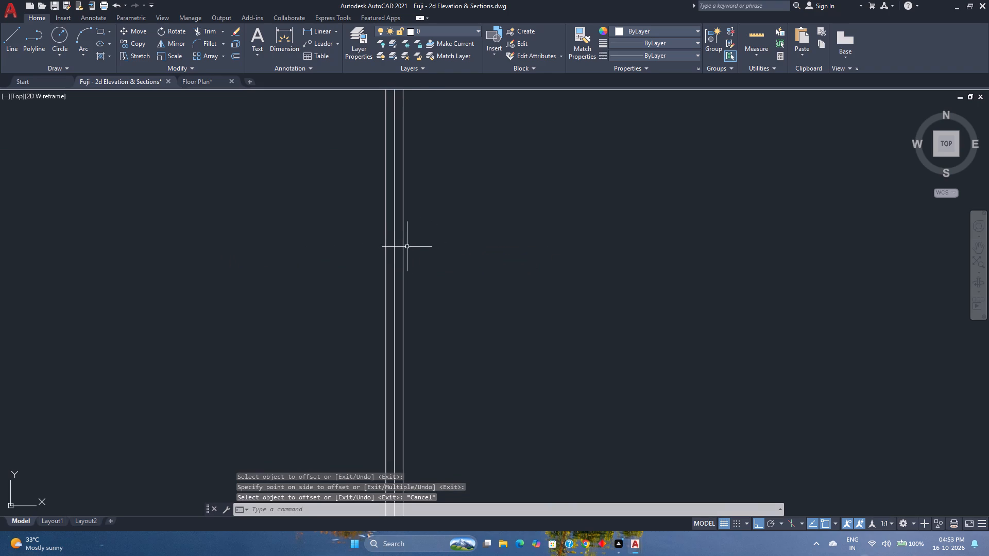
Delete the original centre line between the two offset lines.
click(395, 253)
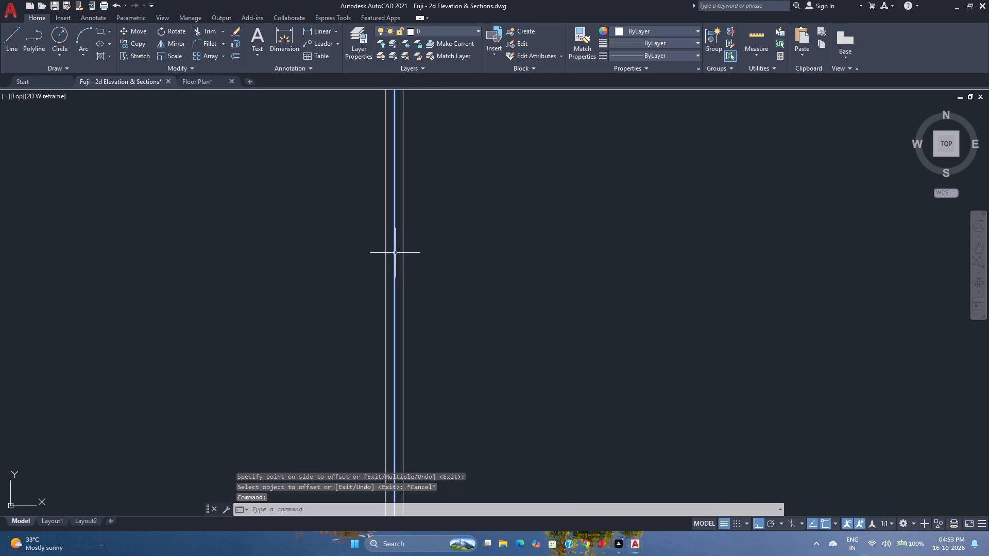
key(Delete)
Offset each of the two close centre lines outward by 1 to form the meeting stiles of the door leaves.
scroll(390, 252, down, 3)
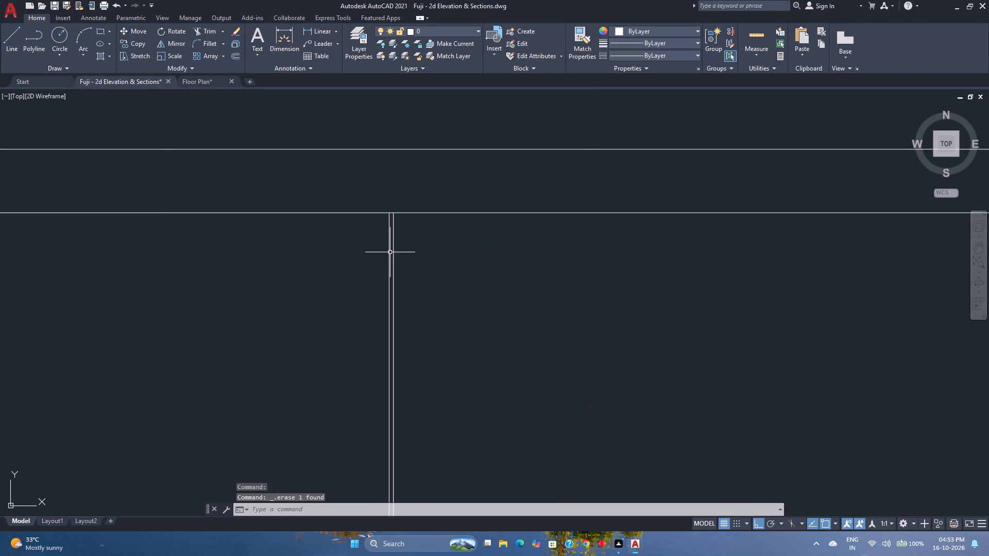
click(233, 55)
key(1)
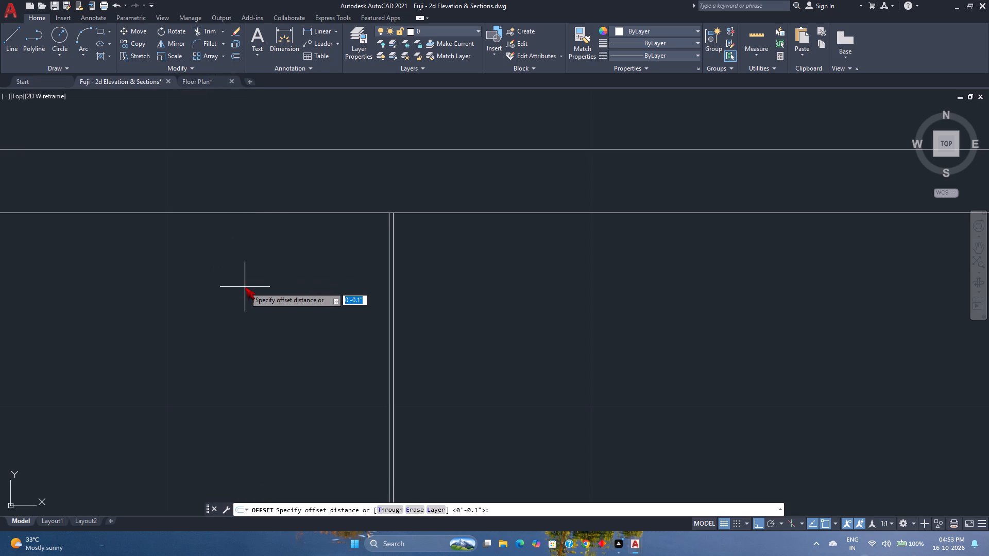
key(Return)
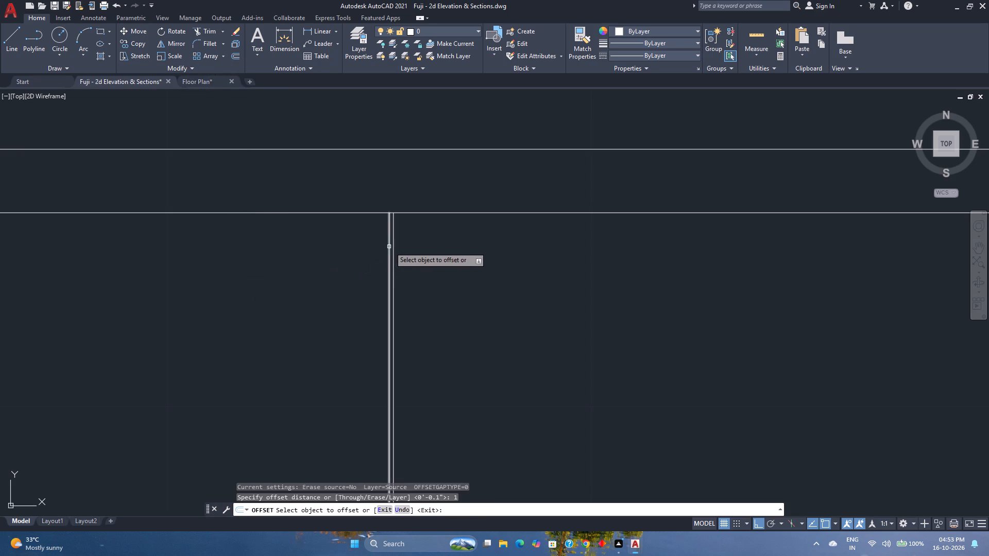
click(394, 244)
click(476, 234)
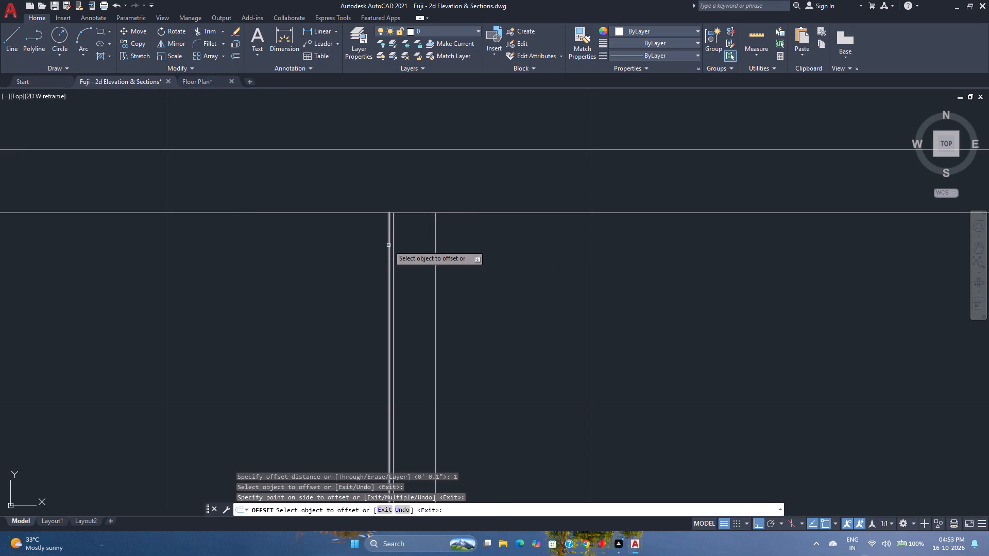
click(388, 245)
click(343, 249)
key(Escape)
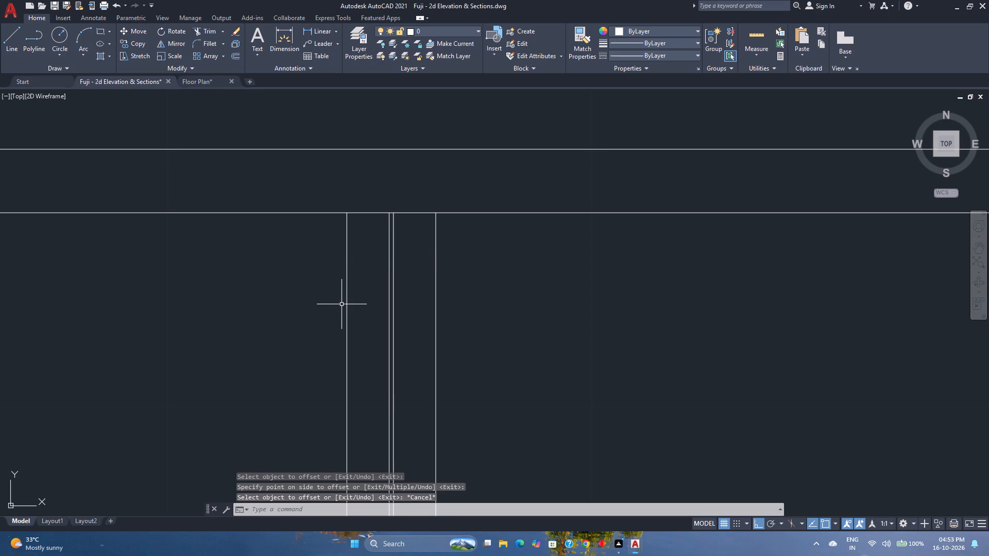
Trim the inner frame's top edge between the two outer stile lines, including the narrow centre gap.
text(tr)
key(Return)
scroll(386, 212, up, 2)
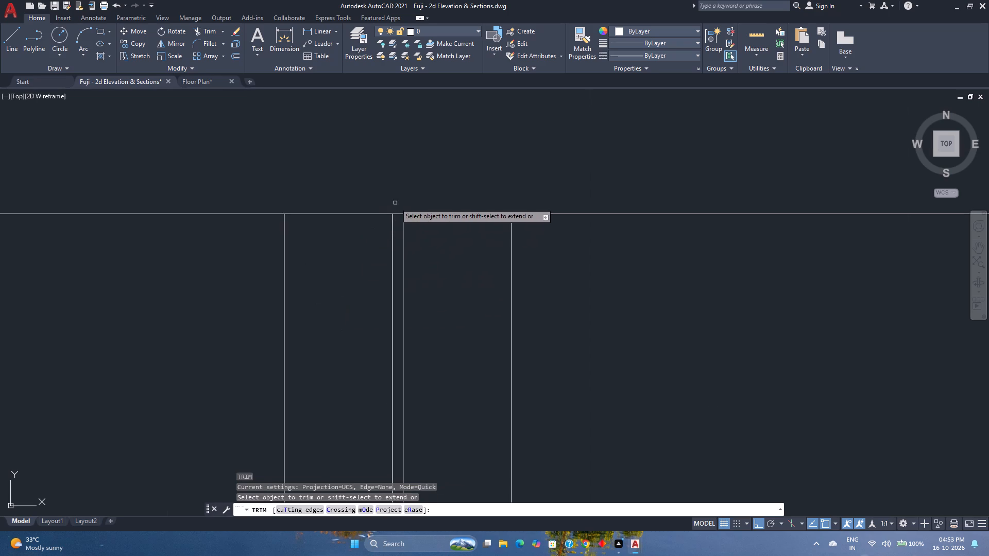
click(396, 202)
click(398, 223)
scroll(397, 245, down, 3)
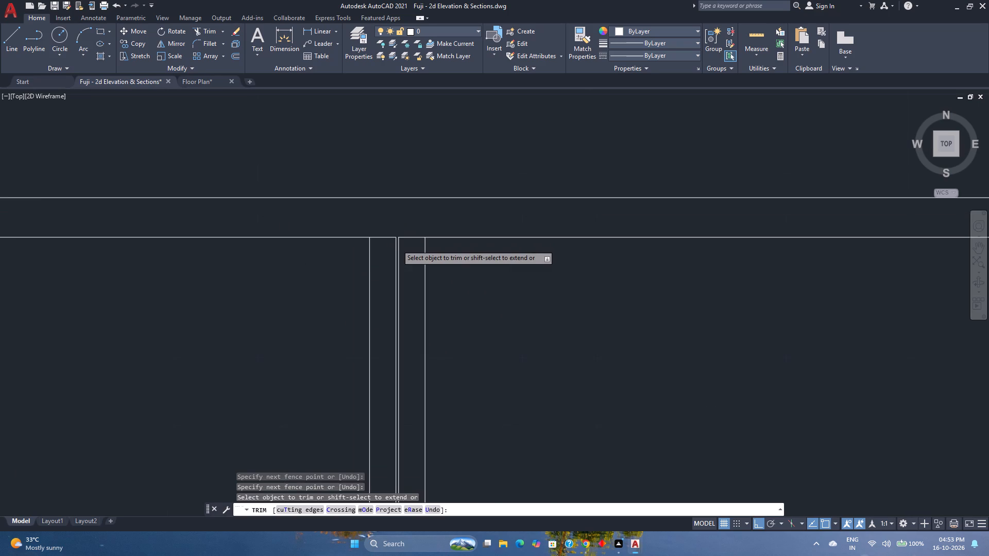
scroll(397, 245, up, 2)
click(378, 210)
click(370, 250)
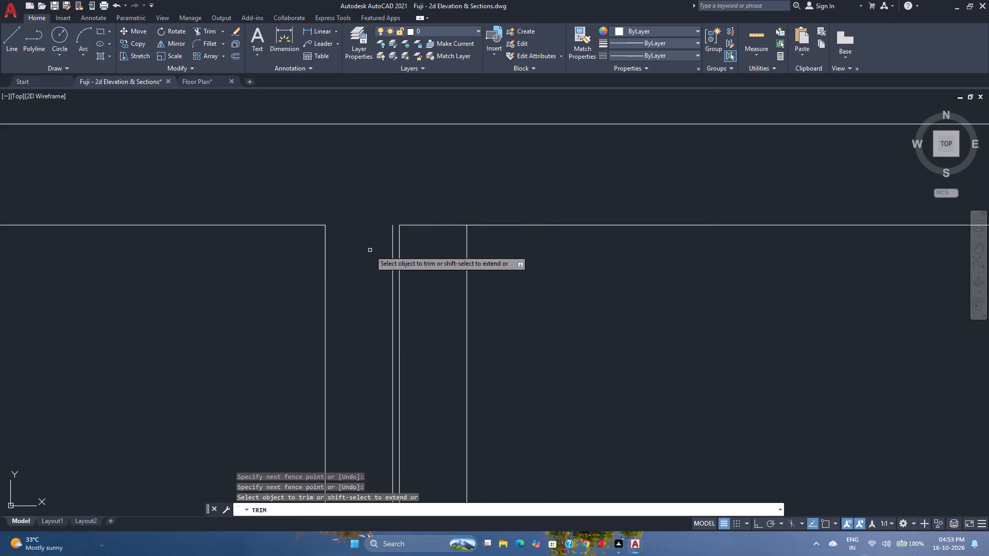
click(424, 208)
click(427, 255)
key(Escape)
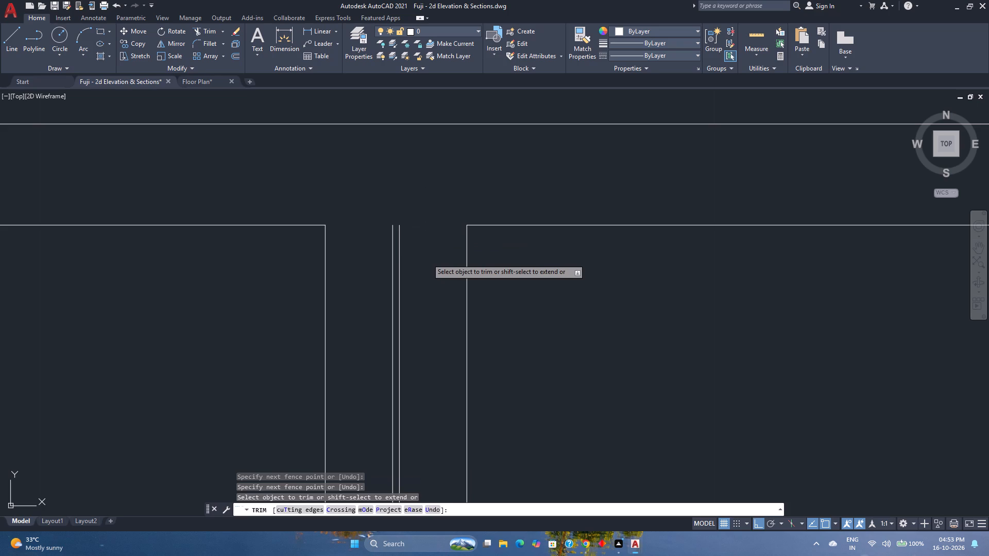
Extend the two close centre lines up to the outer frame's top edge.
text(ex)
key(Return)
click(424, 262)
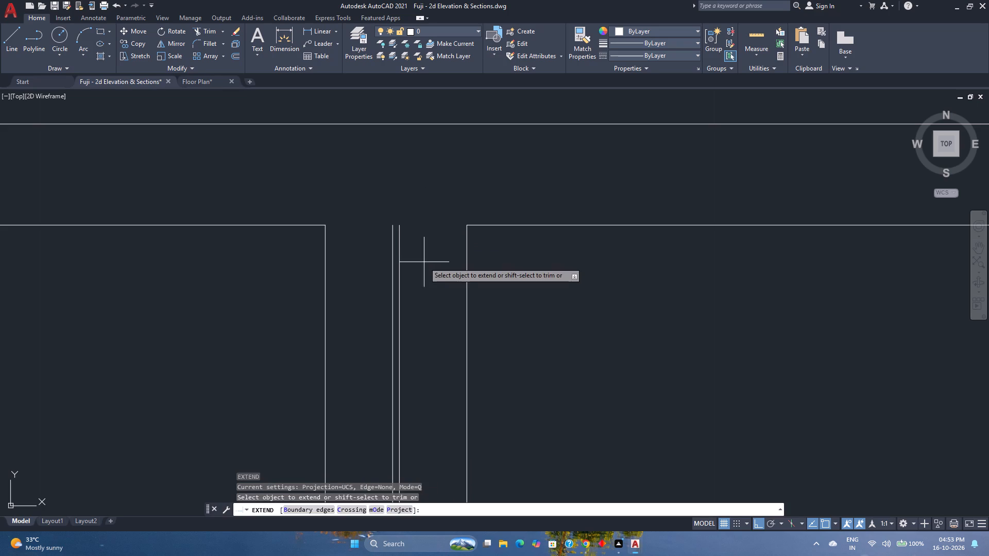
click(357, 255)
key(Escape)
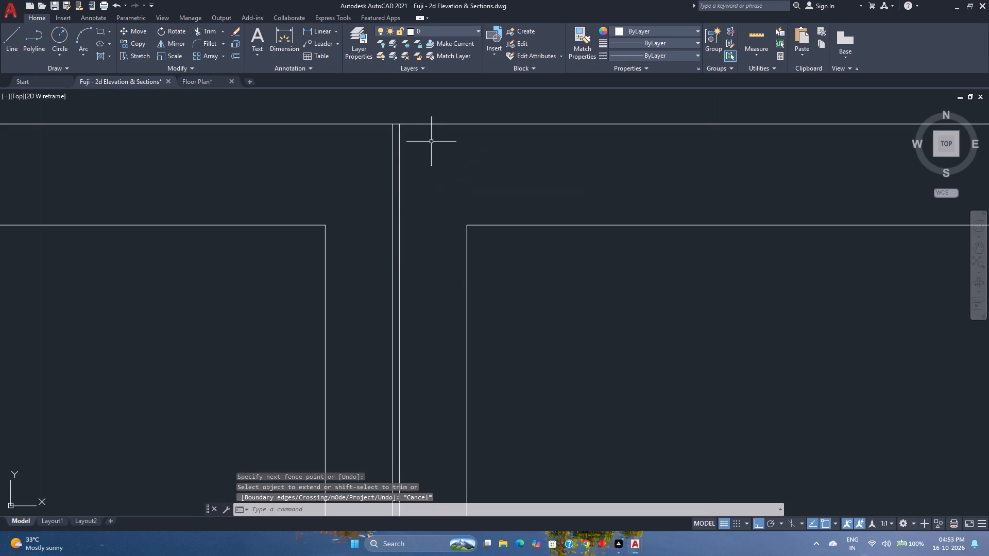
Trim the outer frame's top edge between the two close centre lines.
text(tr)
key(Return)
scroll(399, 119, up, 1)
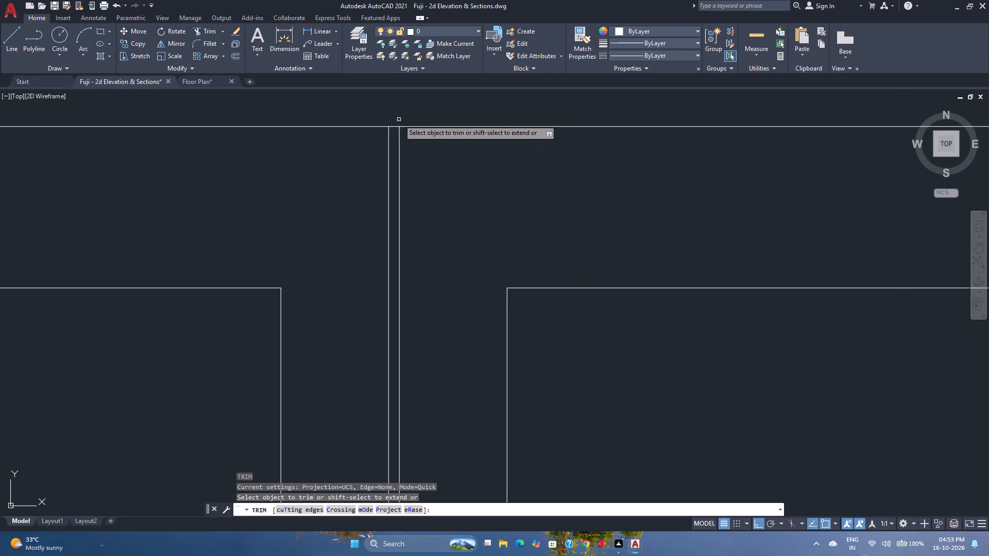
click(393, 122)
click(395, 140)
scroll(395, 140, down, 8)
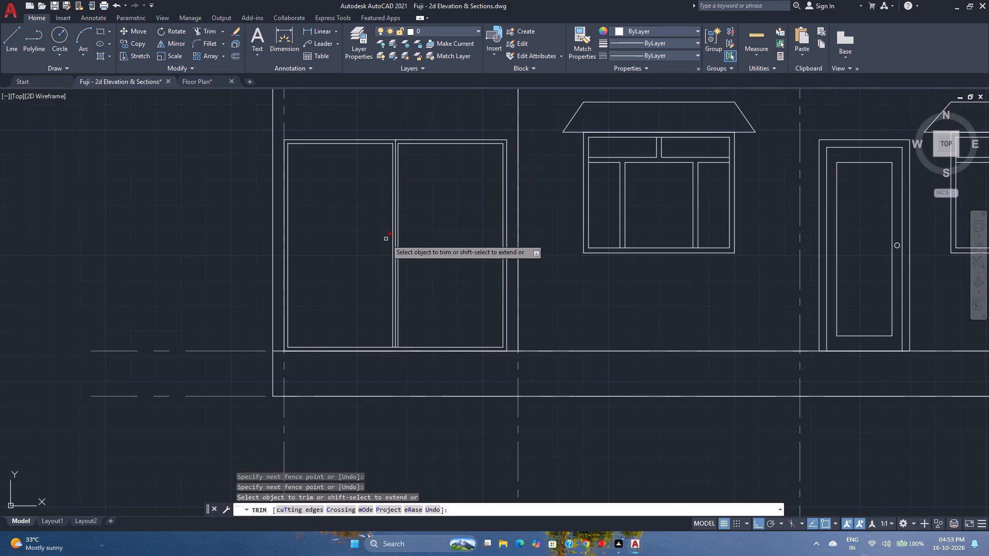
Trim the inner frame's bottom edge between the two outer stile lines, including the narrow centre gap.
scroll(394, 357, up, 5)
scroll(400, 313, up, 4)
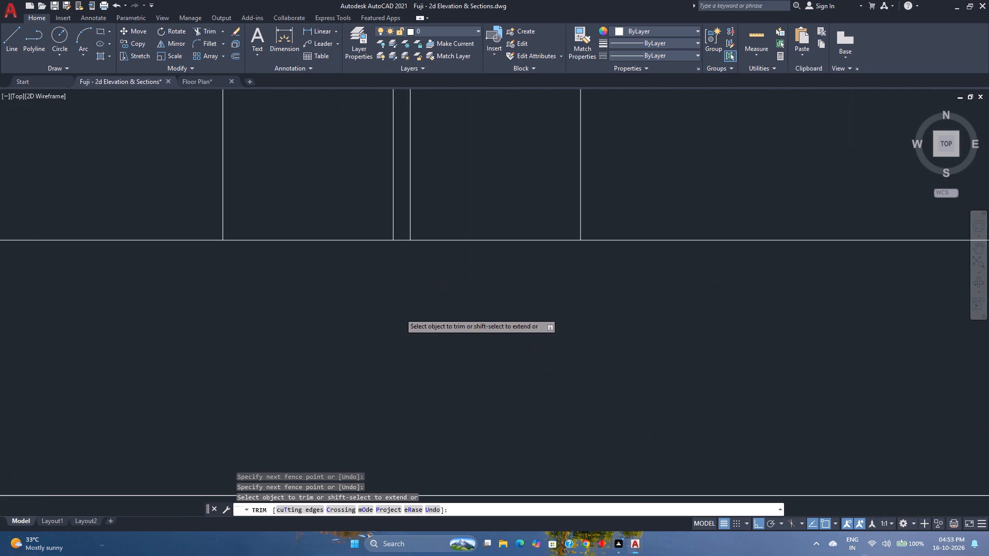
scroll(400, 307, down, 2)
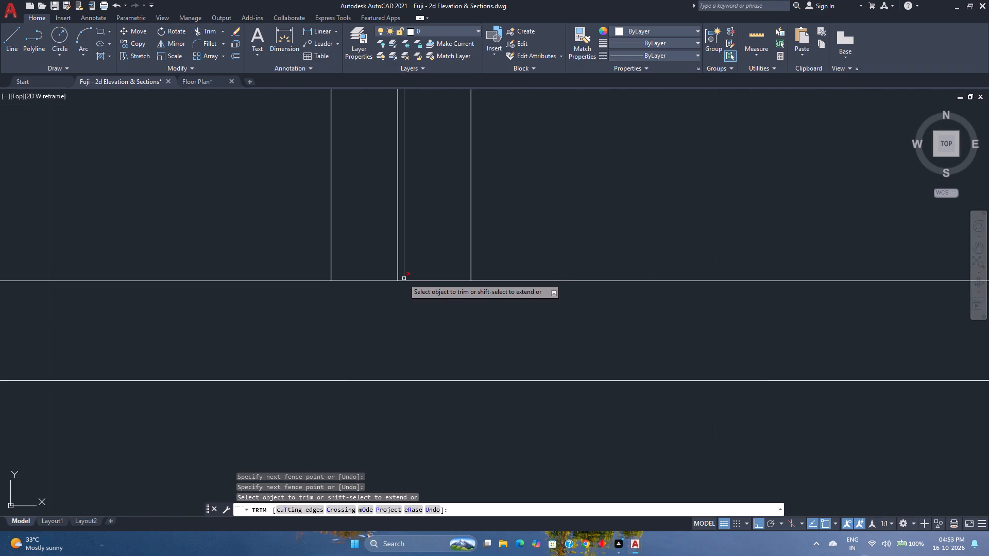
scroll(403, 279, up, 2)
click(398, 272)
click(398, 303)
click(317, 263)
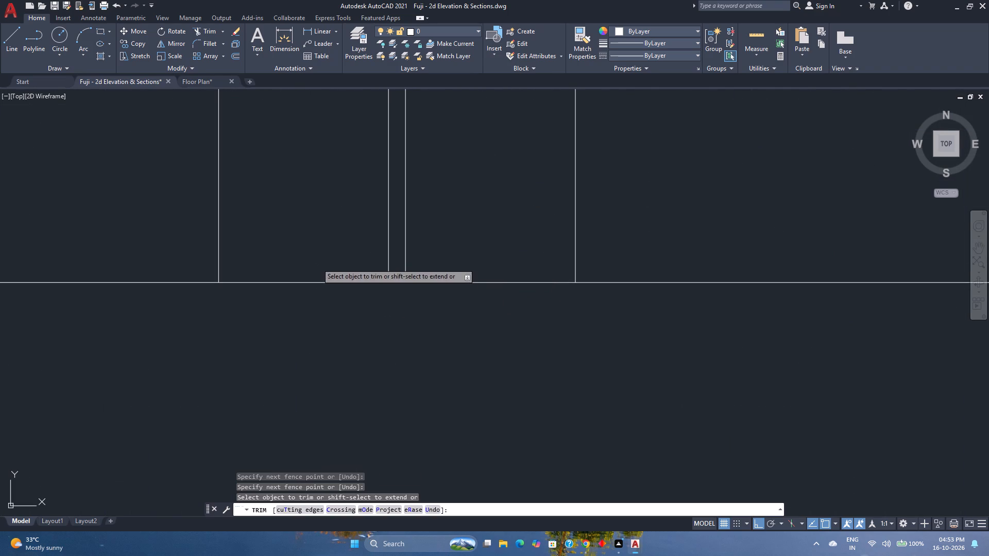
click(330, 320)
click(480, 259)
click(499, 336)
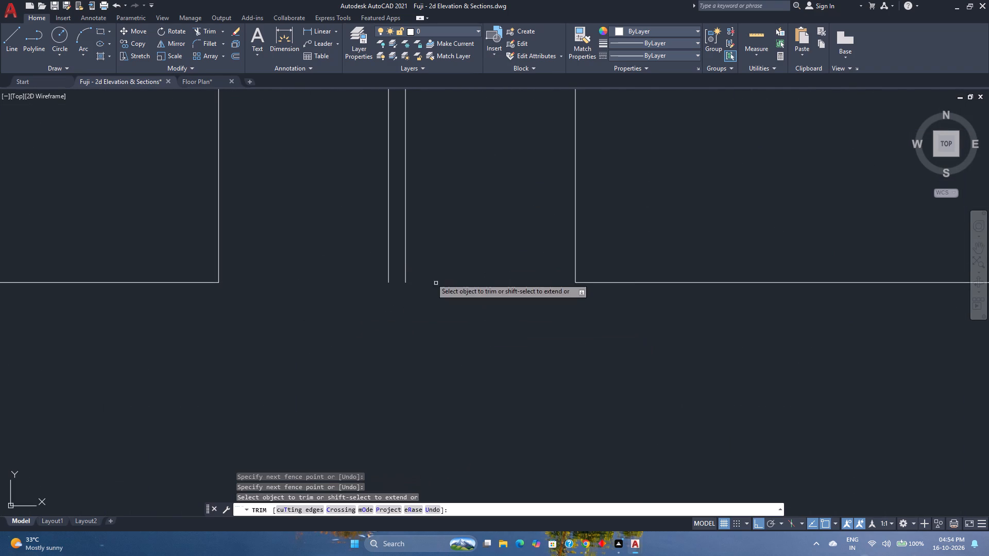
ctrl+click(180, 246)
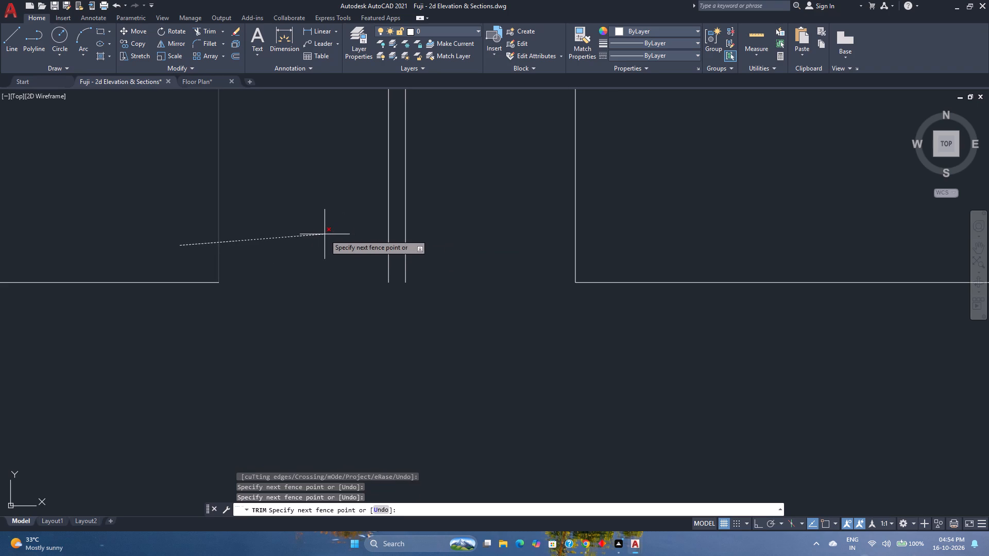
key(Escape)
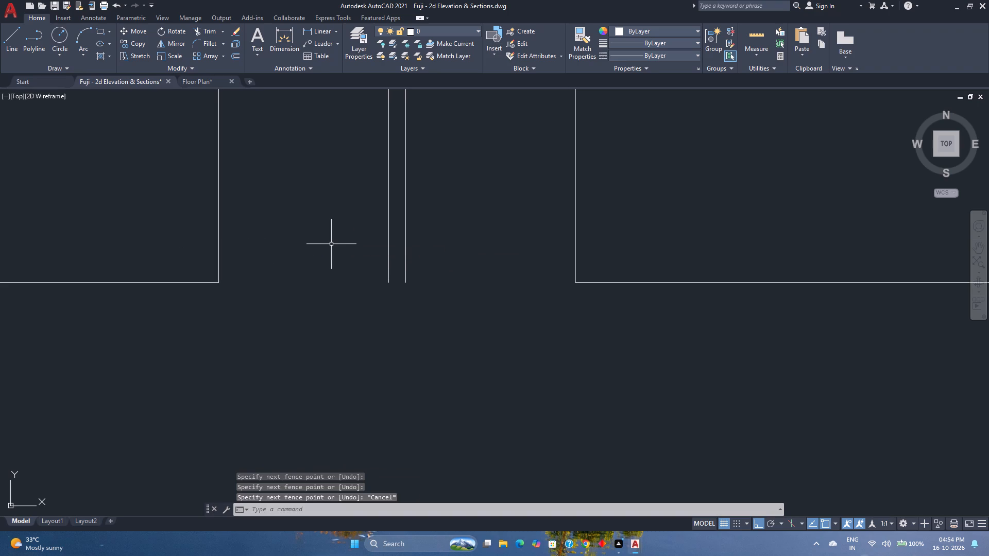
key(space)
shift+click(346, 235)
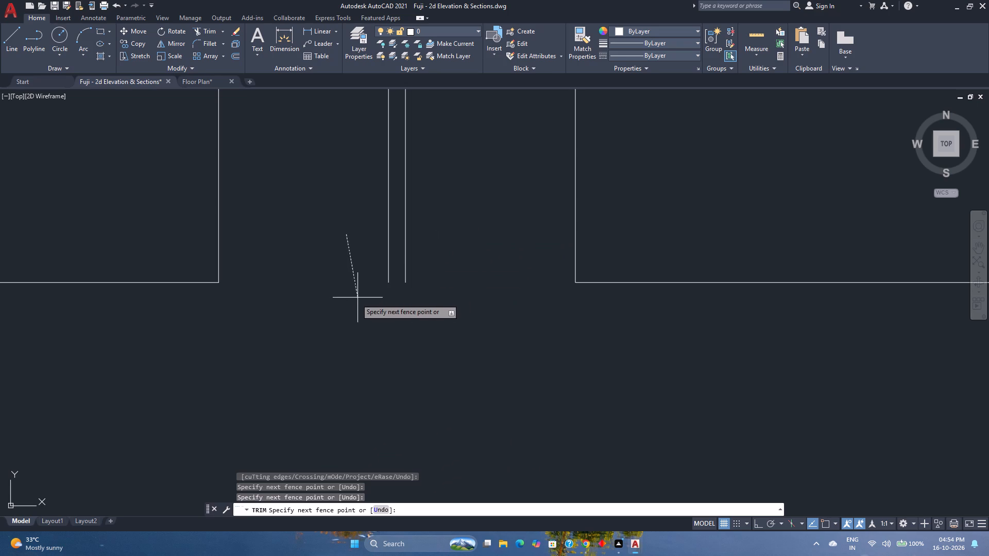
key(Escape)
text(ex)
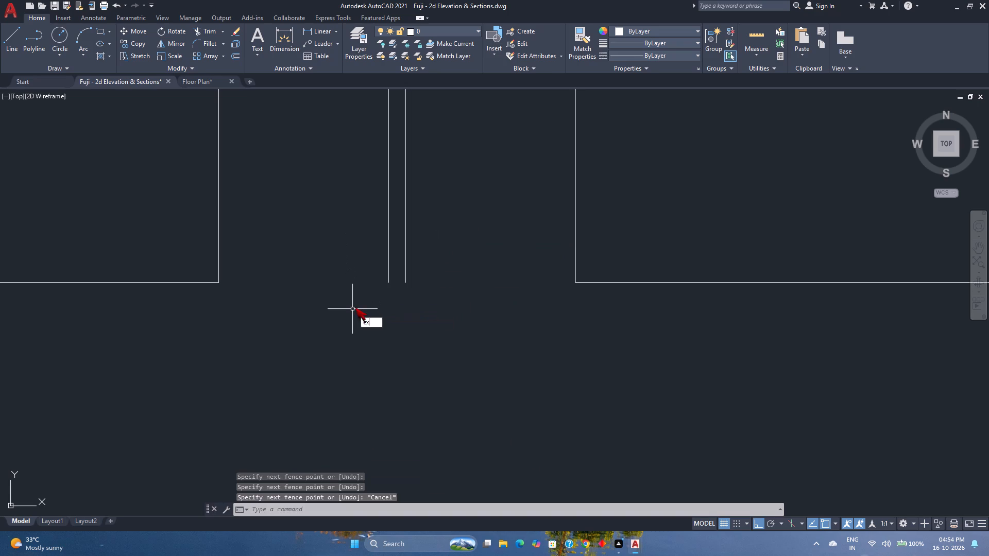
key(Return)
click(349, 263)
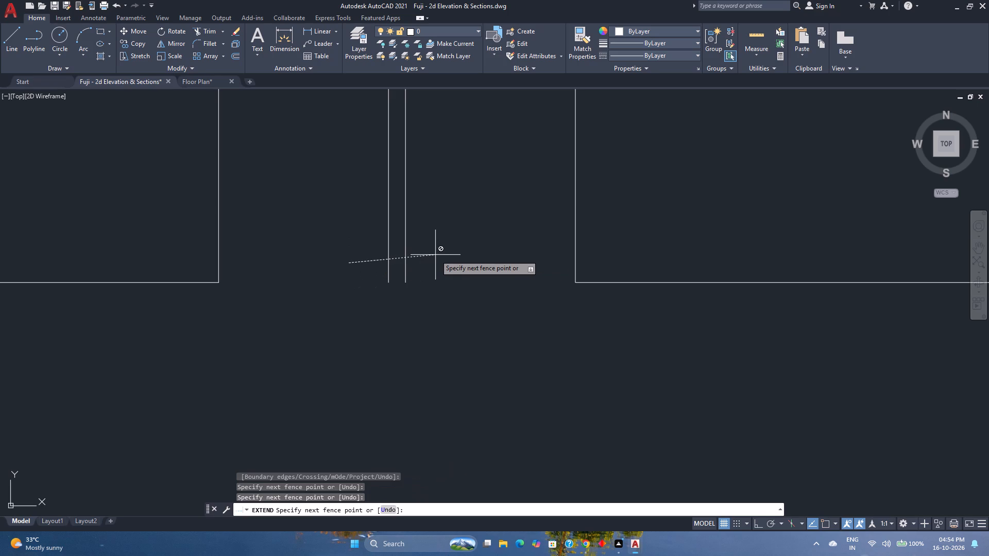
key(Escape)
Extend the two close centre lines of the large stair-block door down to the outer frame's bottom edge.
text(ex)
key(Return)
click(363, 254)
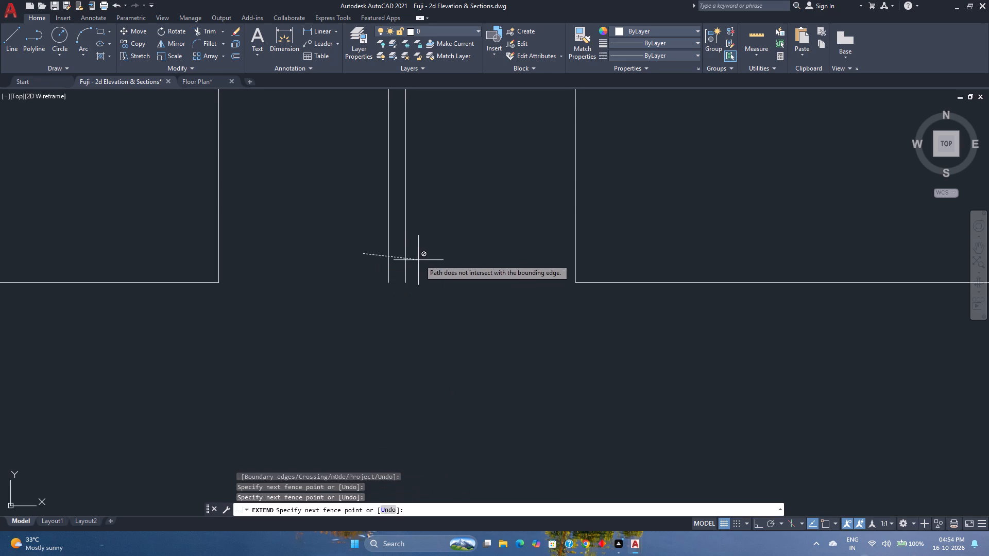
scroll(421, 259, down, 3)
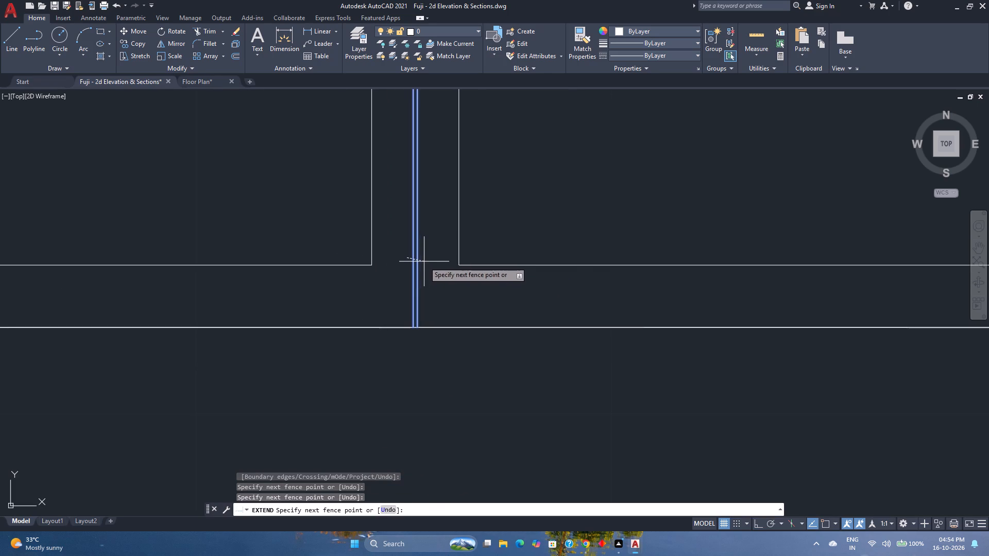
click(424, 262)
scroll(431, 288, down, 1)
middle_drag(431, 288, 422, 300)
scroll(418, 330, up, 5)
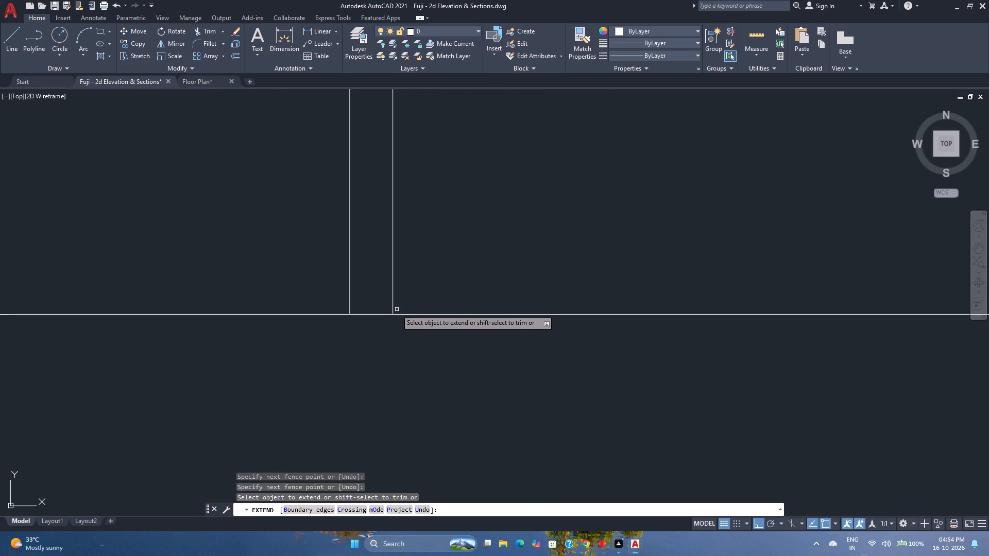
scroll(396, 309, up, 4)
scroll(354, 319, up, 1)
scroll(308, 352, up, 2)
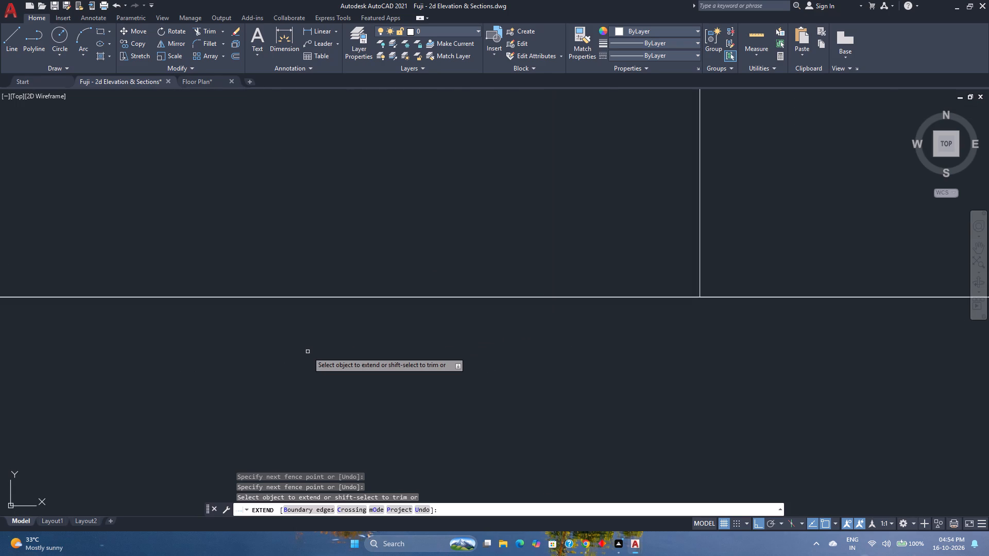
scroll(308, 352, down, 15)
key(Escape)
Examine the outer frame's top corners where the two door leaves meet at the narrow centre gap.
scroll(308, 352, down, 5)
scroll(297, 323, up, 3)
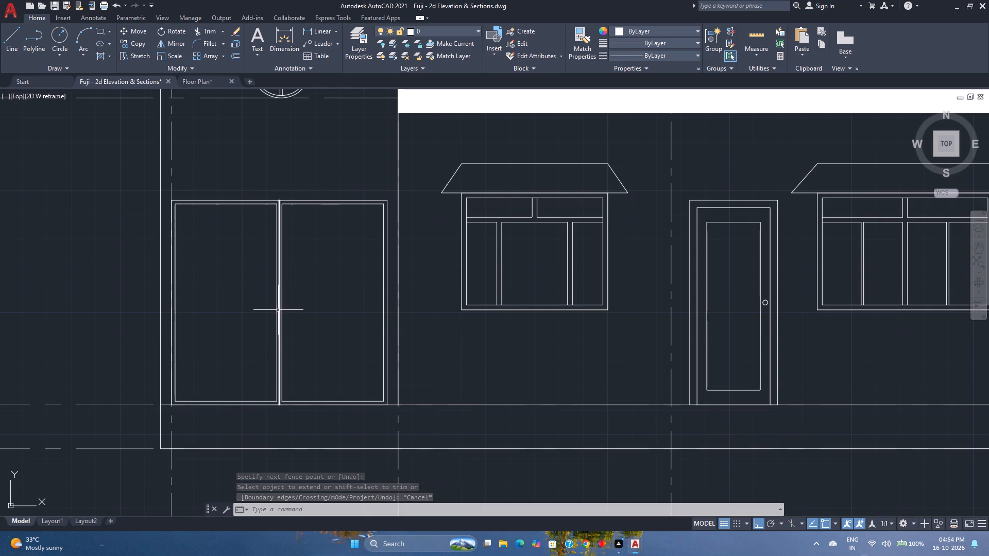
scroll(291, 197, up, 5)
scroll(223, 207, up, 3)
click(223, 207)
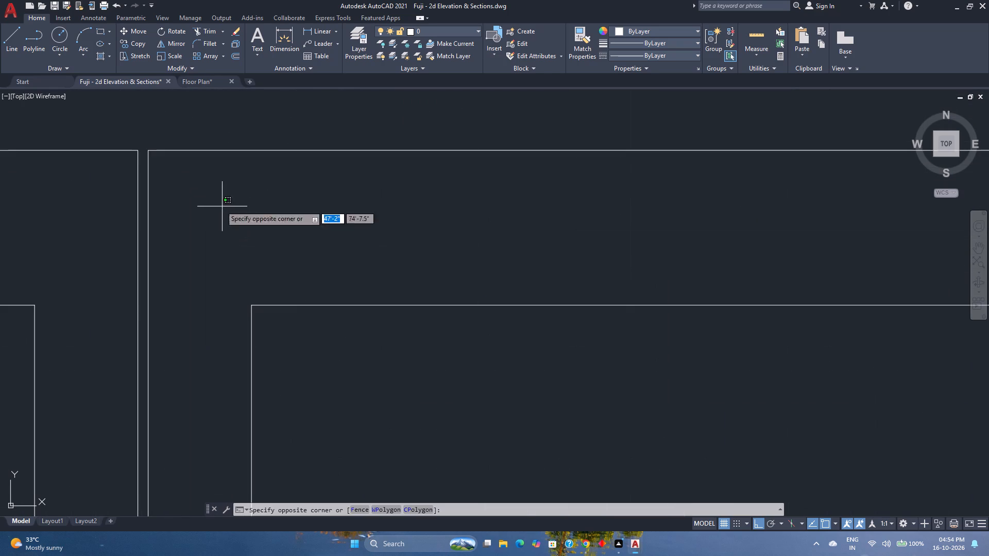
click(146, 130)
scroll(150, 160, up, 1)
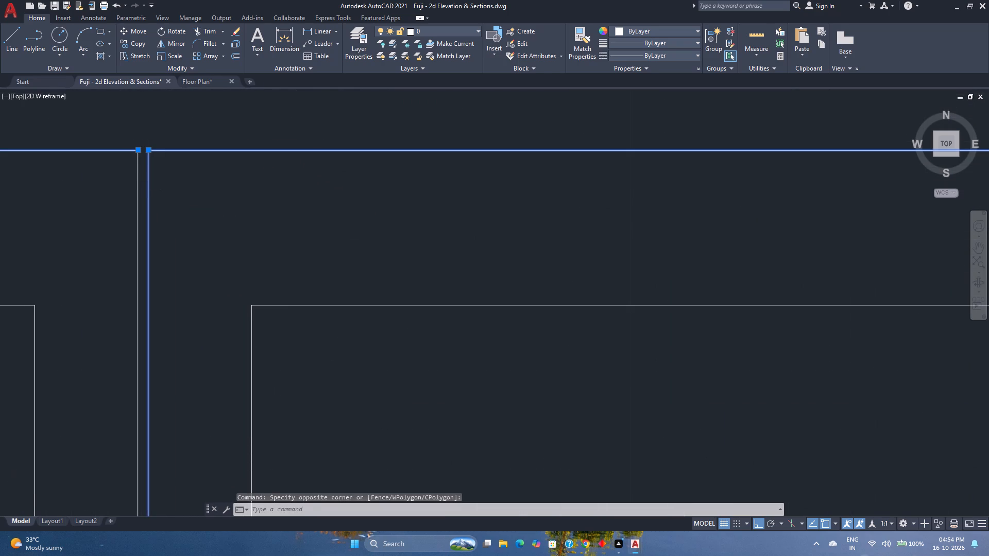
scroll(150, 160, up, 2)
middle_drag(150, 160, 277, 282)
middle_click(277, 282)
key(Escape)
click(277, 282)
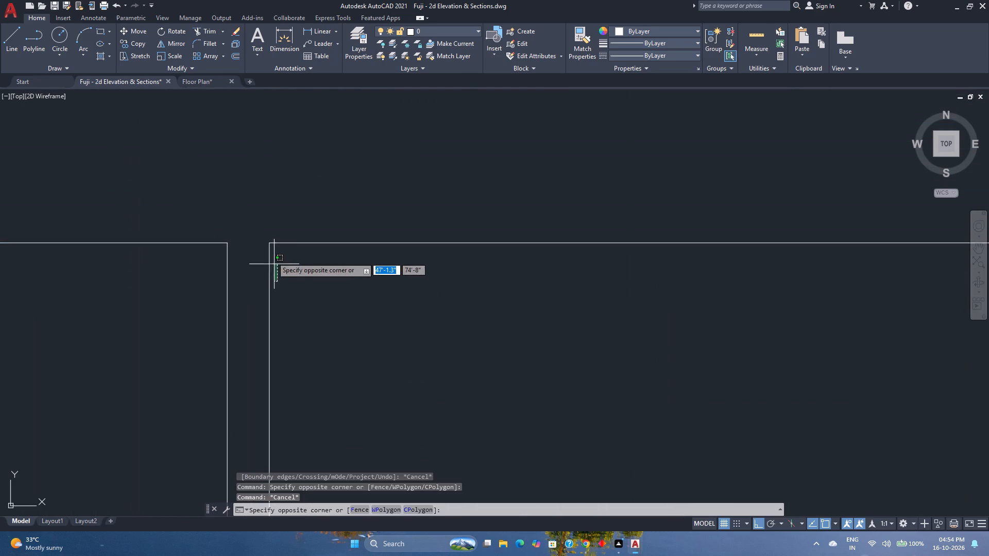
click(263, 235)
scroll(265, 277, down, 6)
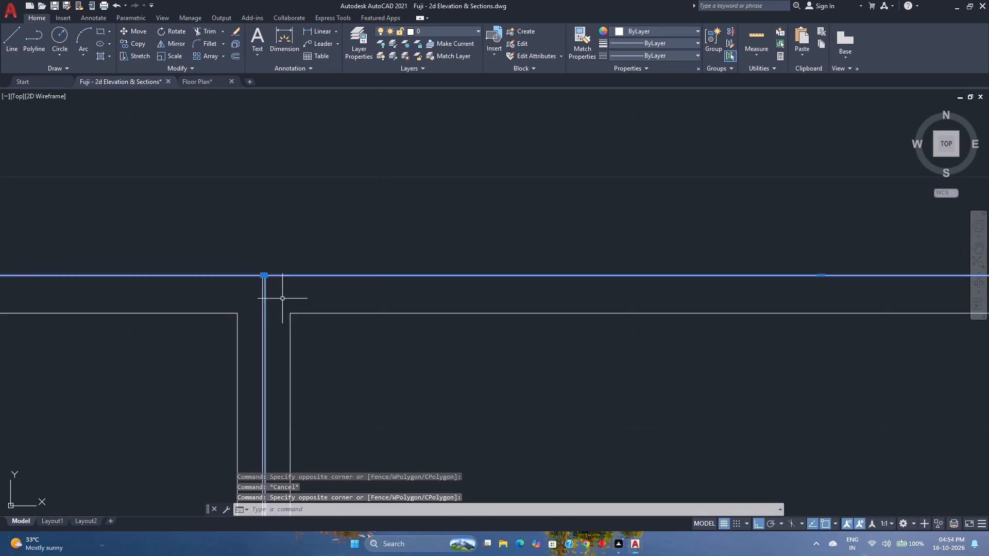
scroll(283, 300, down, 6)
middle_drag(283, 320, 279, 305)
middle_click(279, 305)
scroll(284, 307, up, 2)
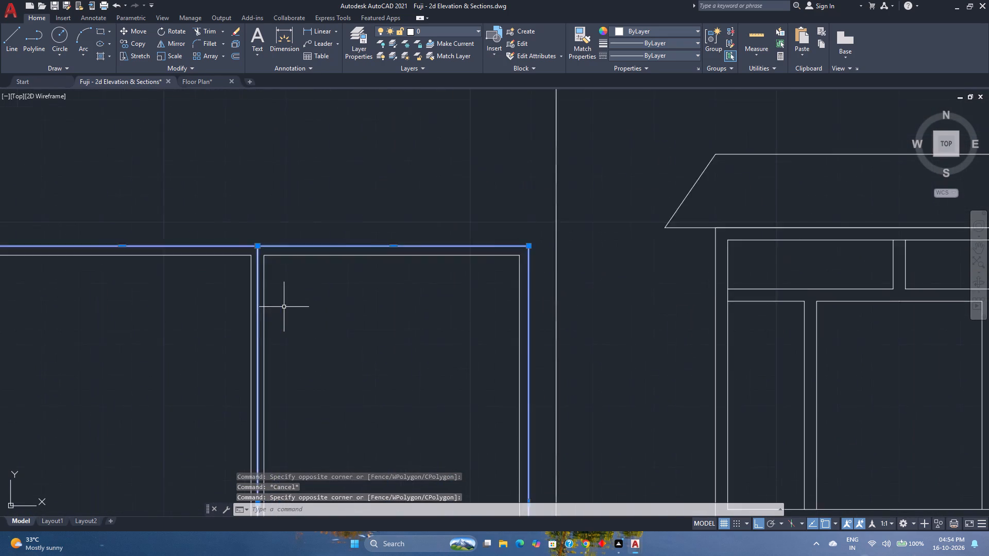
scroll(284, 307, up, 2)
key(Escape)
scroll(242, 204, up, 2)
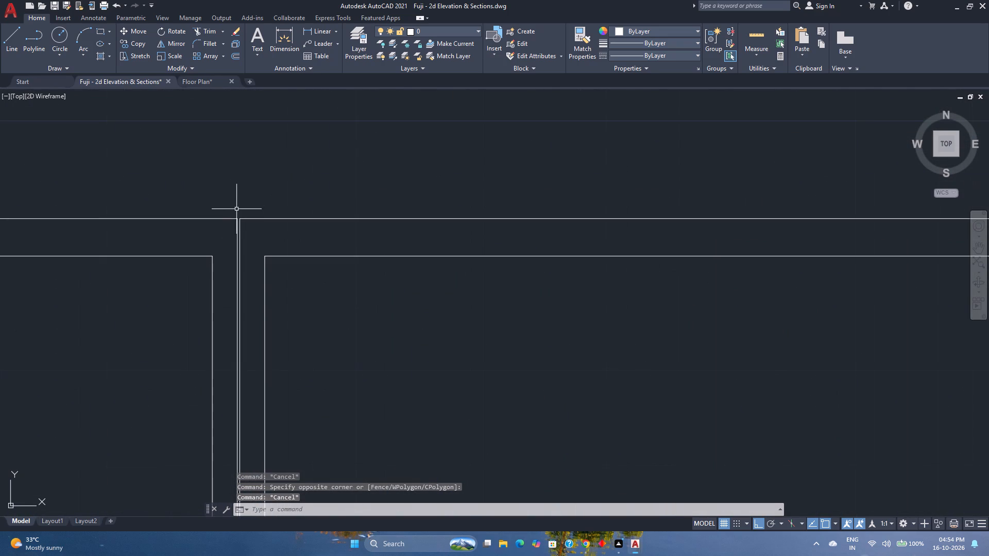
scroll(227, 218, up, 2)
scroll(227, 218, down, 7)
middle_drag(260, 269, 247, 236)
middle_click(247, 236)
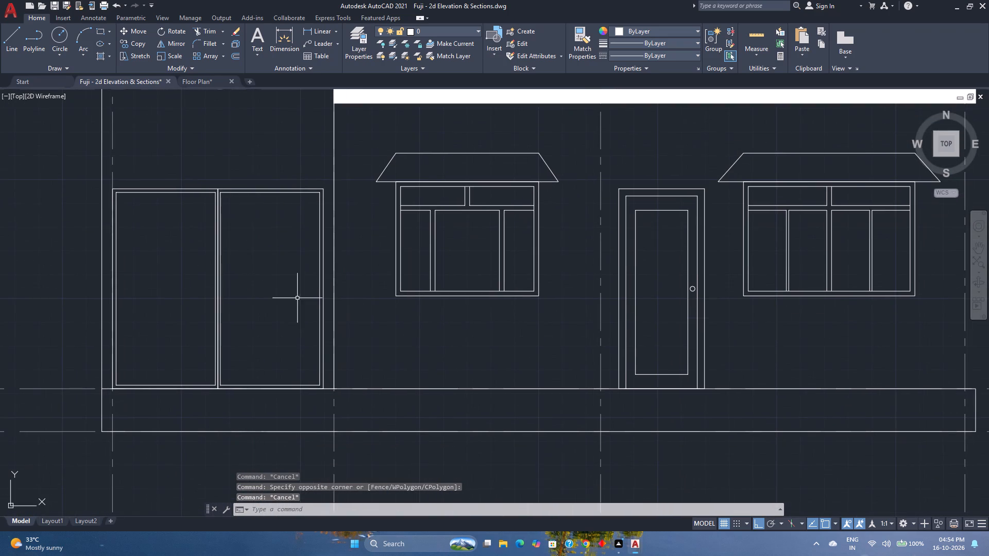
Erase the solid line along the top of the plinth, beneath the ground-floor doors.
click(394, 389)
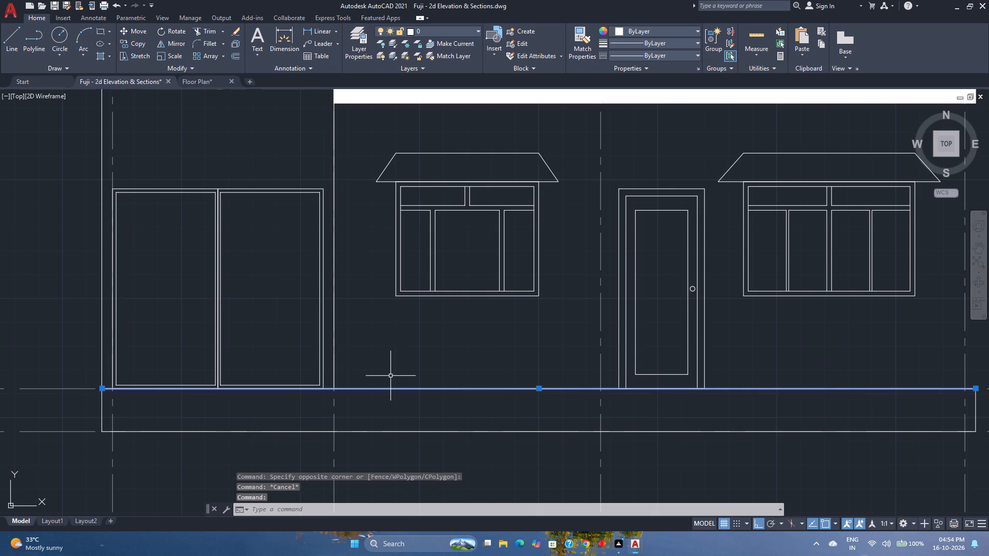
key(Delete)
Trim the outer frame's bottom edge between the two close centre lines.
scroll(235, 403, up, 6)
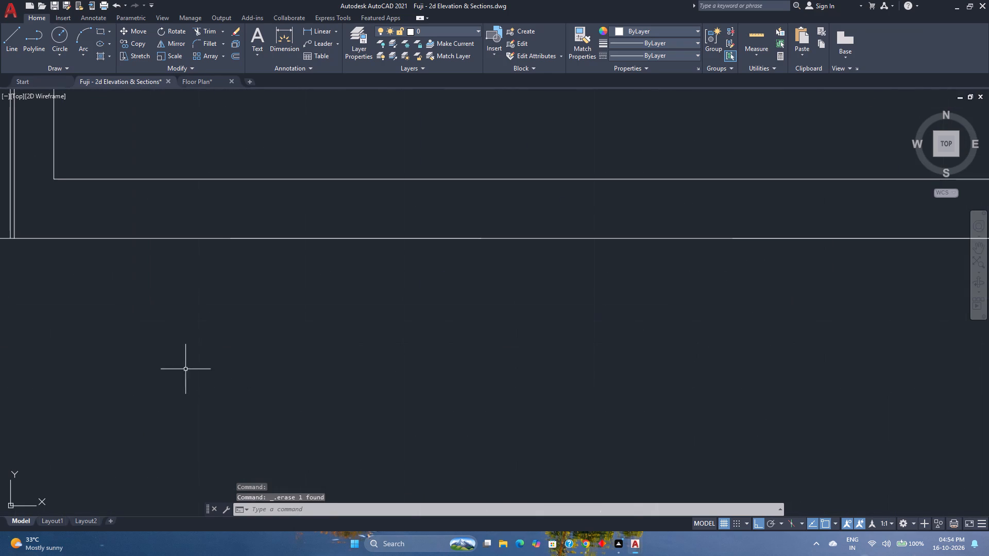
scroll(100, 329, up, 1)
middle_drag(100, 329, 253, 381)
middle_click(279, 386)
middle_drag(298, 388, 361, 397)
scroll(215, 251, up, 2)
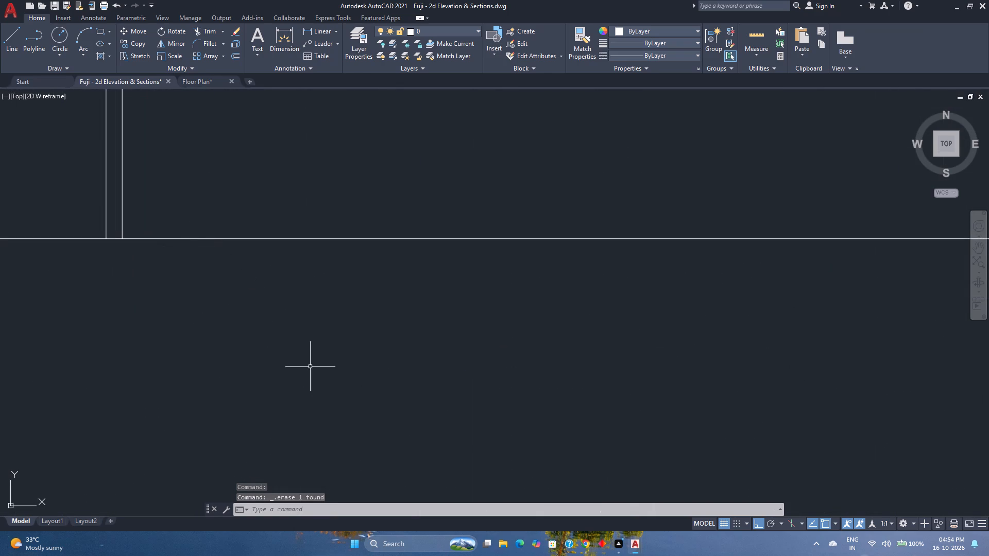
middle_drag(121, 244, 198, 335)
middle_click(199, 337)
text(tr)
key(Return)
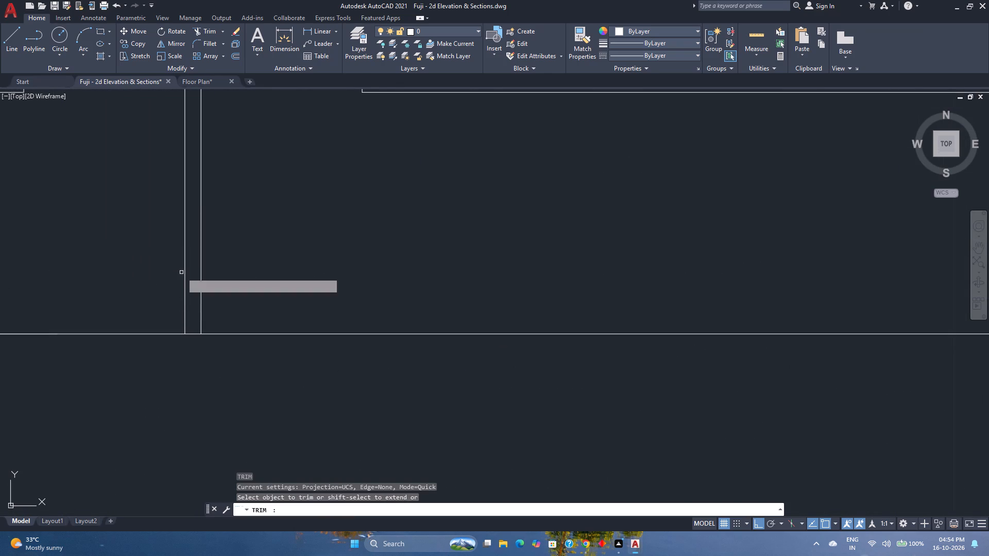
click(196, 327)
click(191, 349)
scroll(191, 349, down, 1)
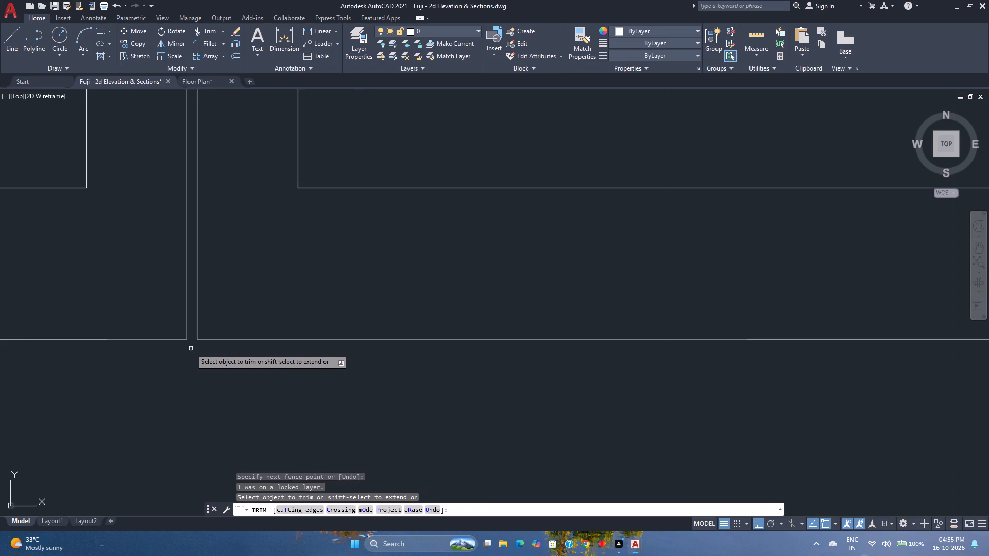
key(Escape)
Join the outer and inner frame segments of both leaves of the large door into polylines.
scroll(191, 349, down, 4)
scroll(203, 347, up, 3)
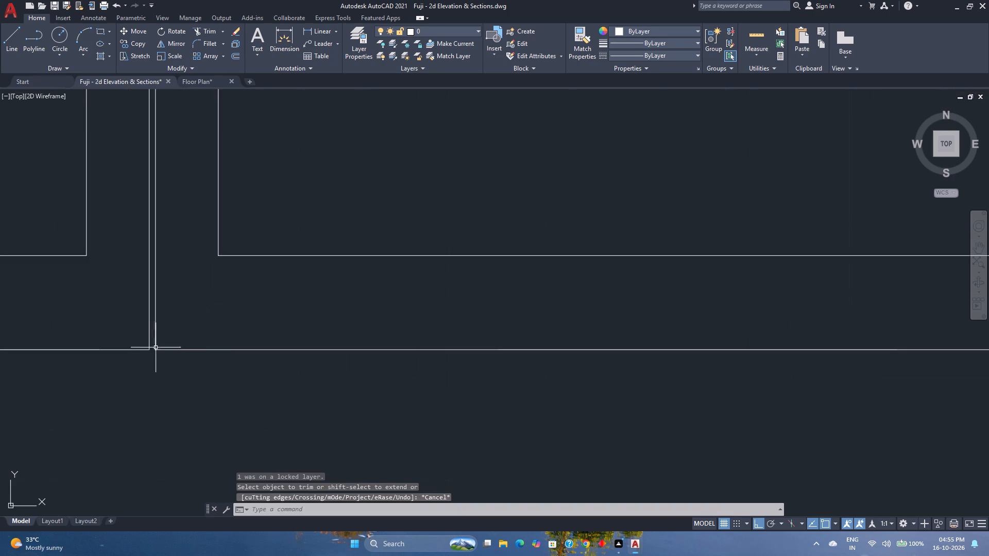
scroll(156, 349, up, 3)
click(138, 361)
click(100, 325)
scroll(100, 325, down, 3)
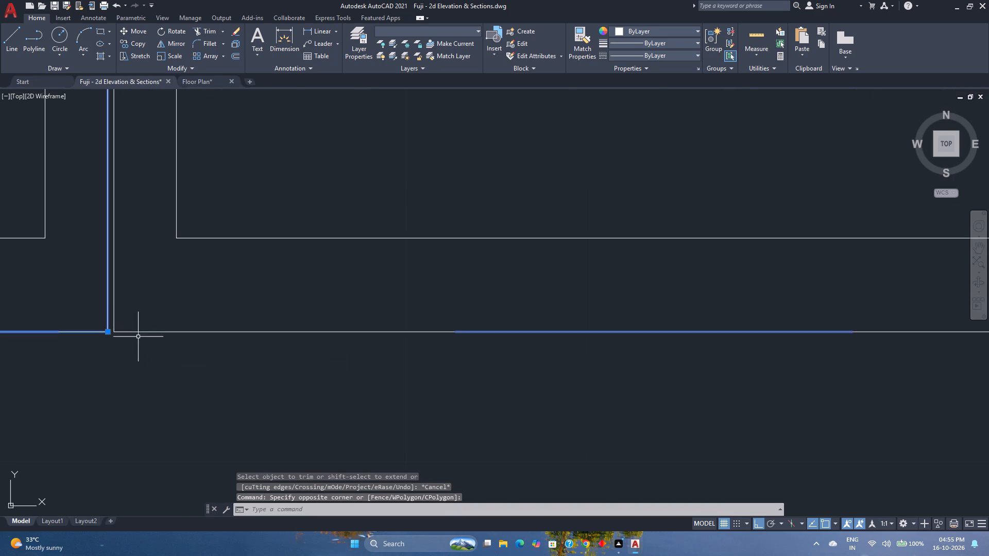
click(143, 340)
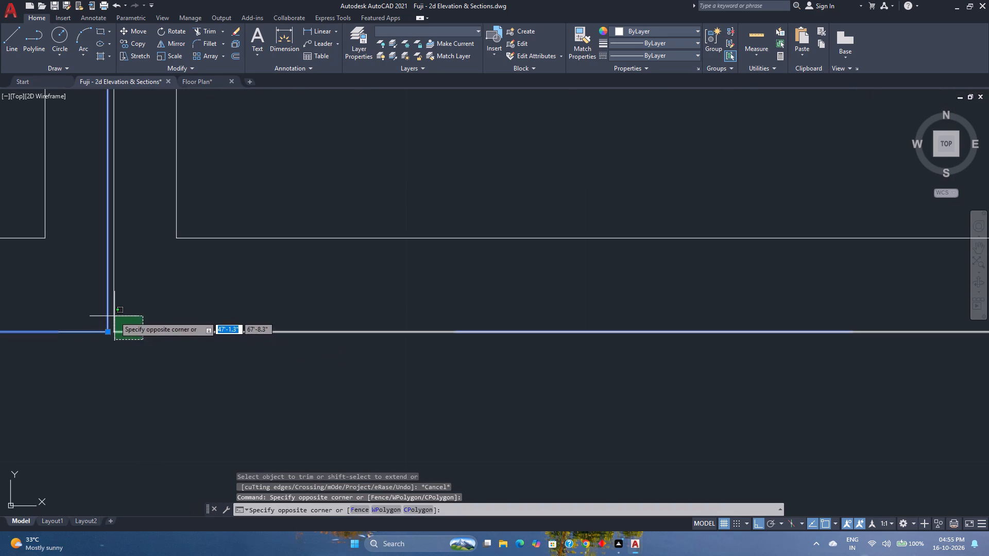
click(114, 316)
scroll(114, 316, up, 2)
click(119, 317)
click(109, 314)
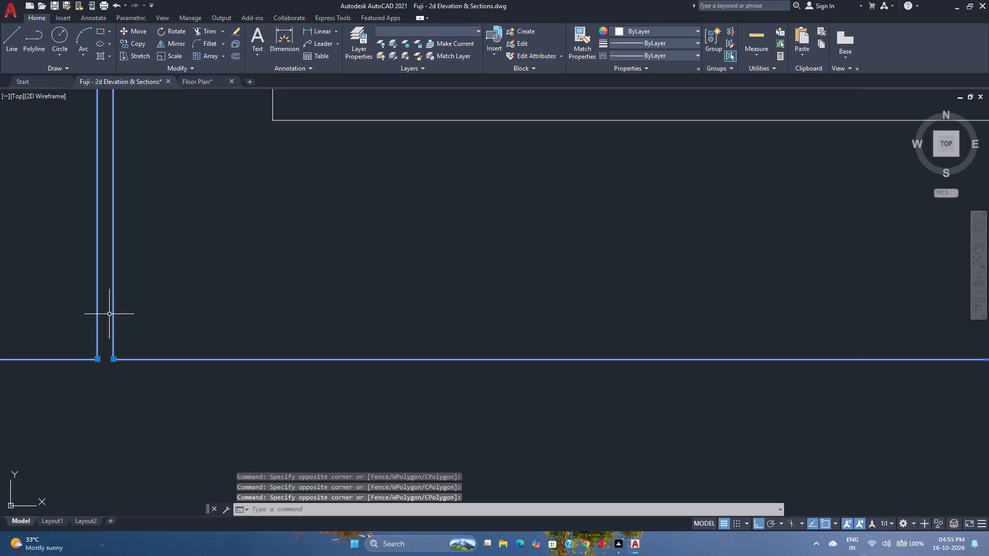
scroll(127, 310, down, 5)
click(182, 299)
click(158, 263)
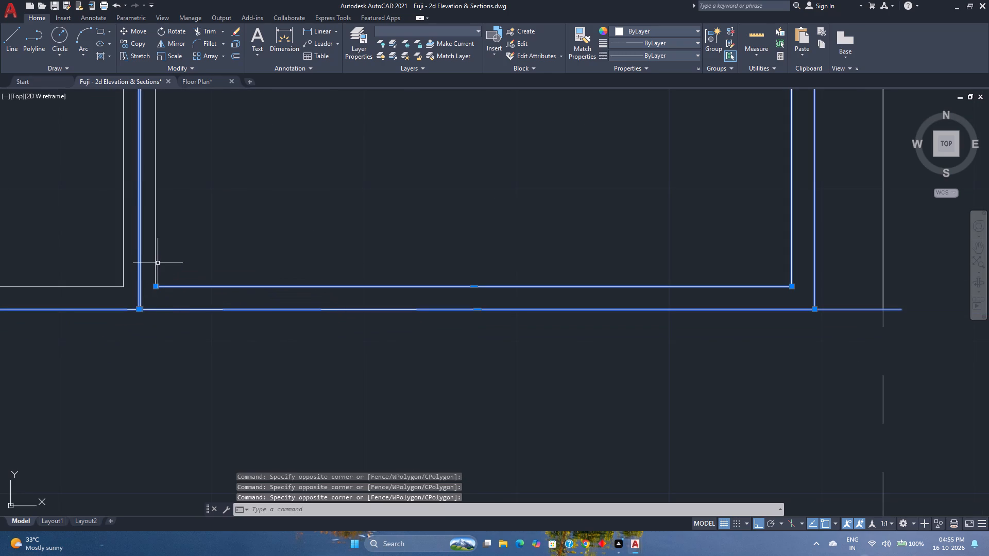
click(166, 263)
click(147, 248)
scroll(473, 259, down, 2)
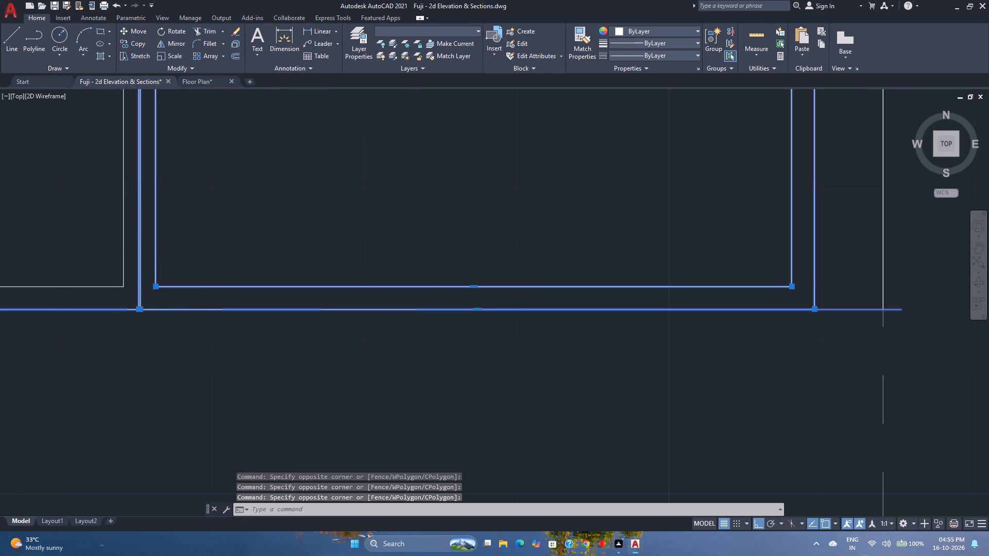
scroll(473, 259, down, 2)
middle_drag(392, 246, 439, 318)
scroll(444, 323, up, 3)
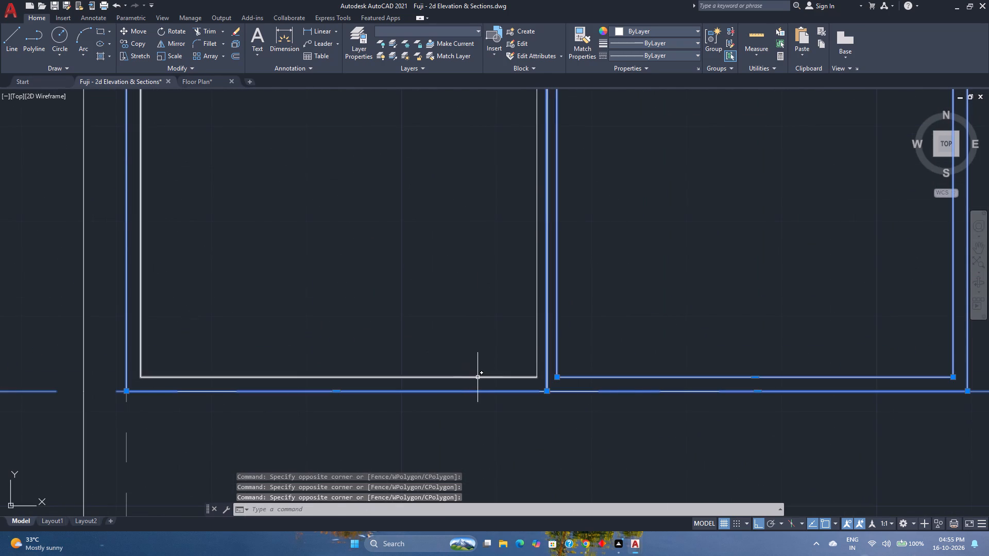
click(479, 379)
click(511, 343)
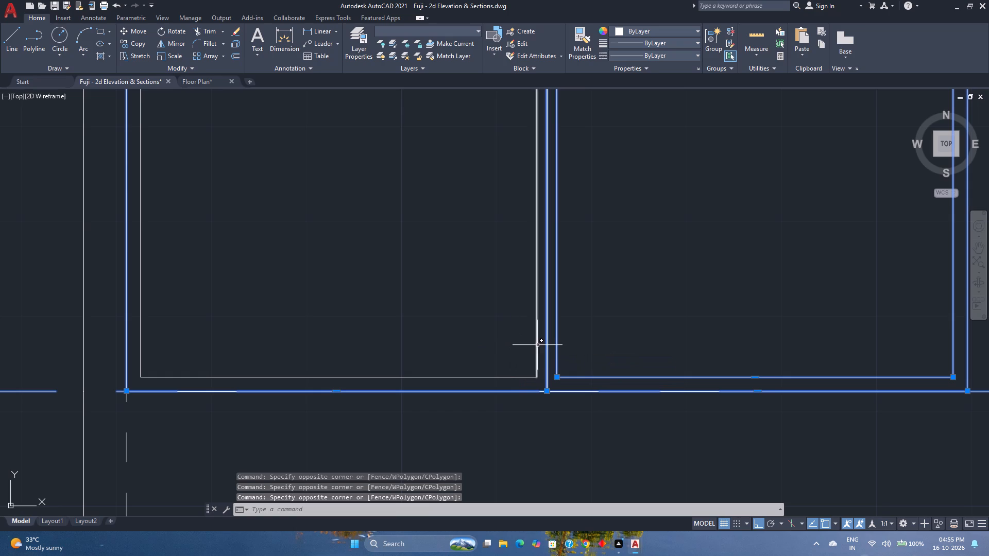
click(537, 345)
click(497, 377)
scroll(402, 326, down, 4)
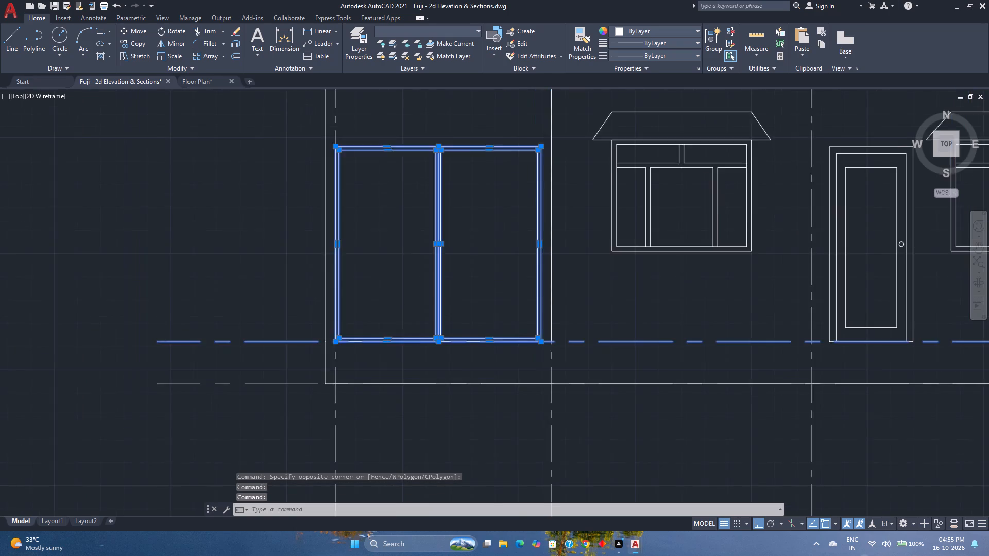
scroll(450, 257, up, 2)
key(j)
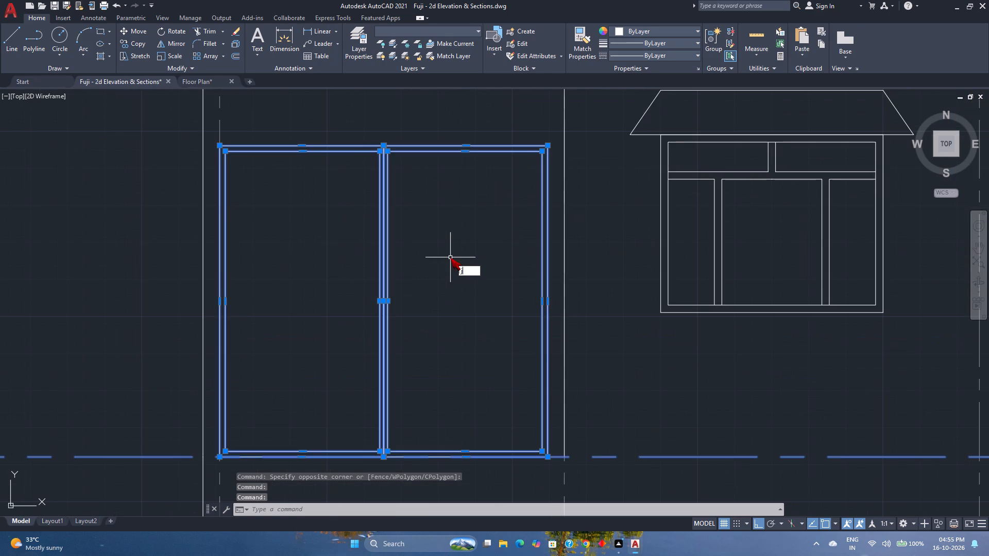
key(Return)
Offset the plinth's bottom line 1'6" upward as the plinth's top line.
scroll(444, 269, down, 2)
middle_drag(444, 269, 428, 248)
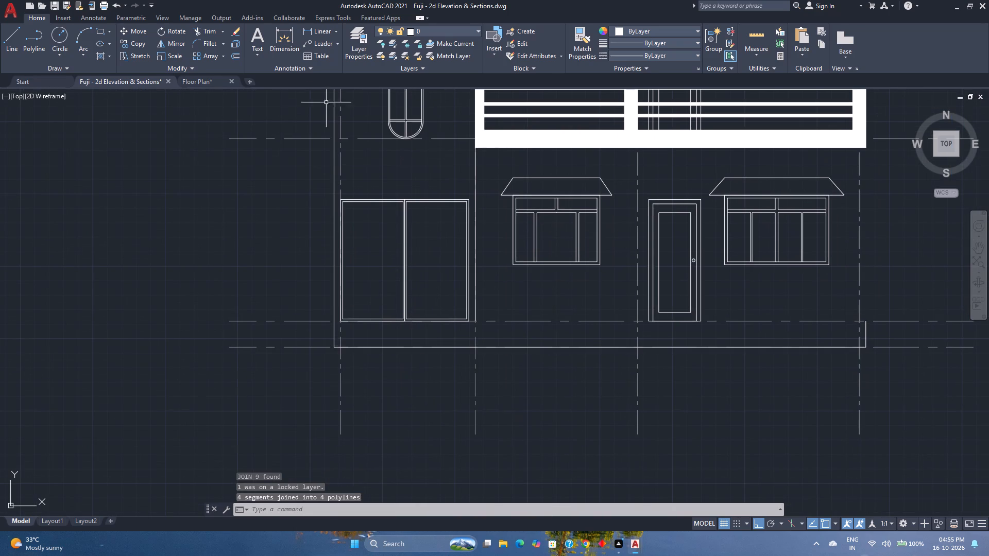
click(232, 54)
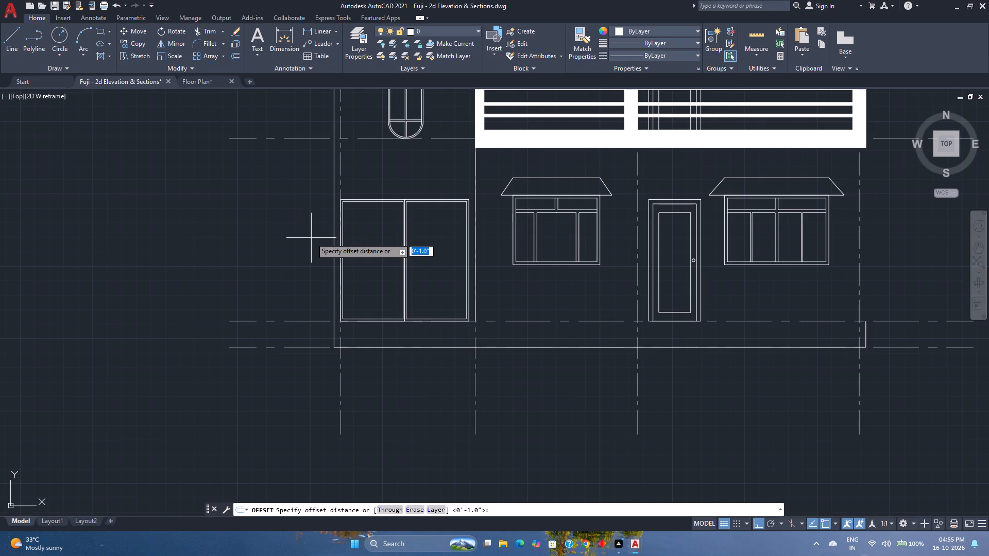
key(Return)
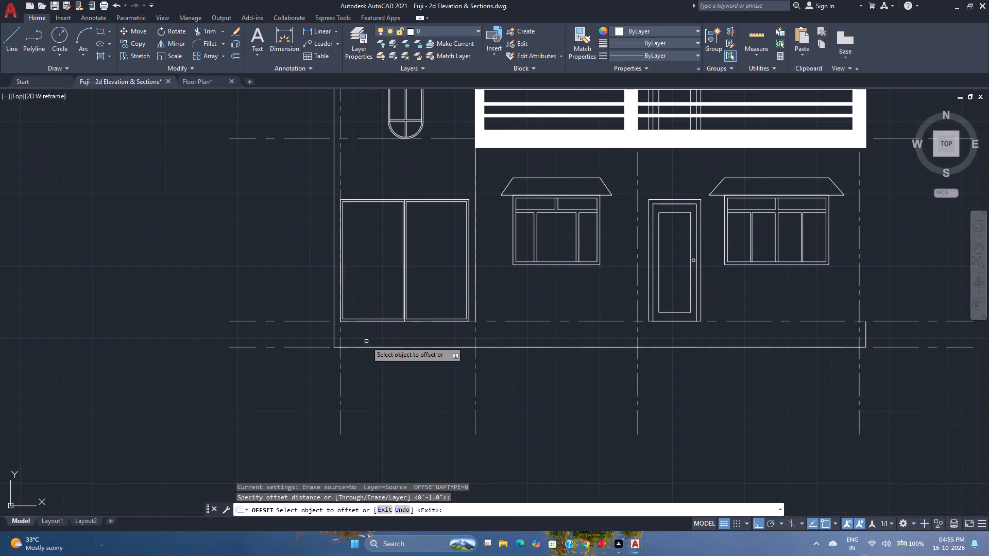
click(368, 347)
text(1'6")
key(Return)
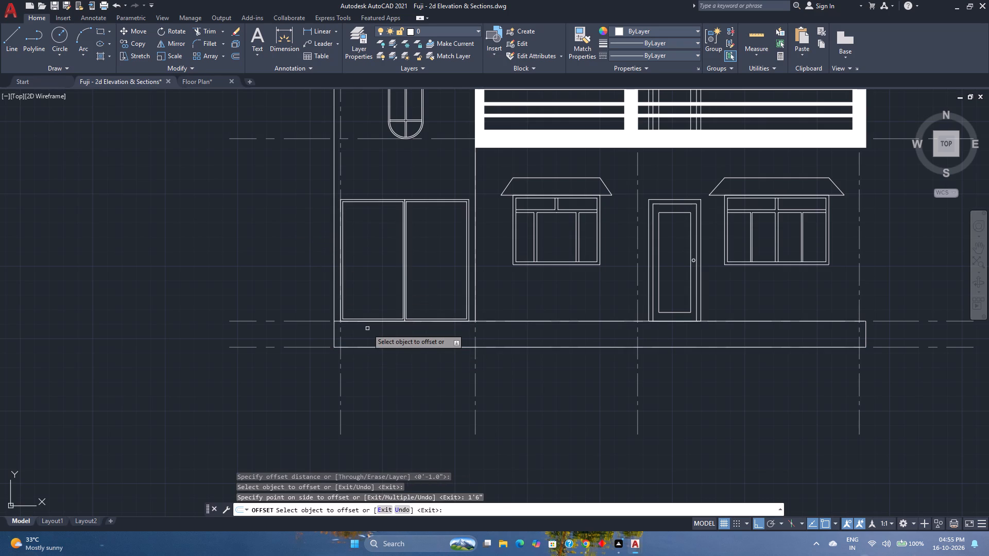
key(Escape)
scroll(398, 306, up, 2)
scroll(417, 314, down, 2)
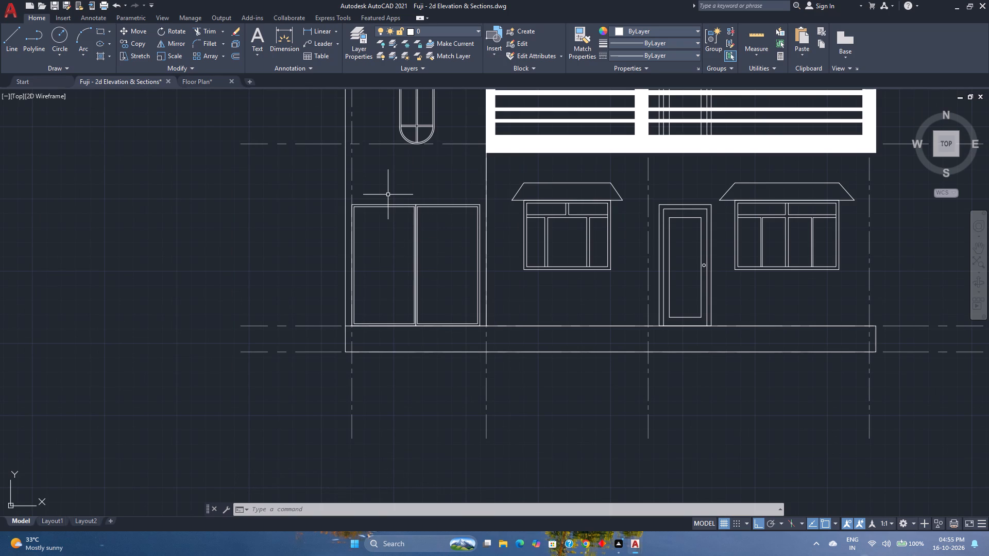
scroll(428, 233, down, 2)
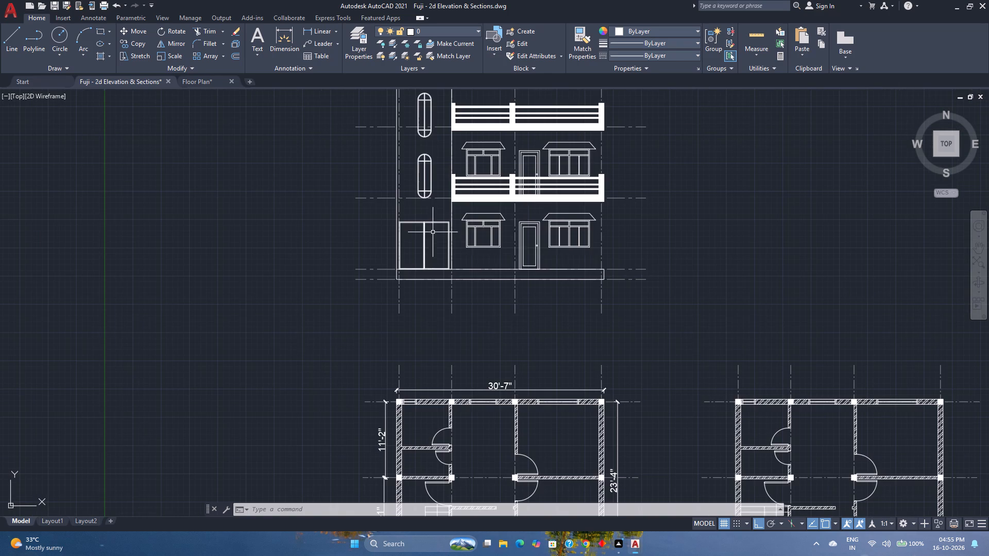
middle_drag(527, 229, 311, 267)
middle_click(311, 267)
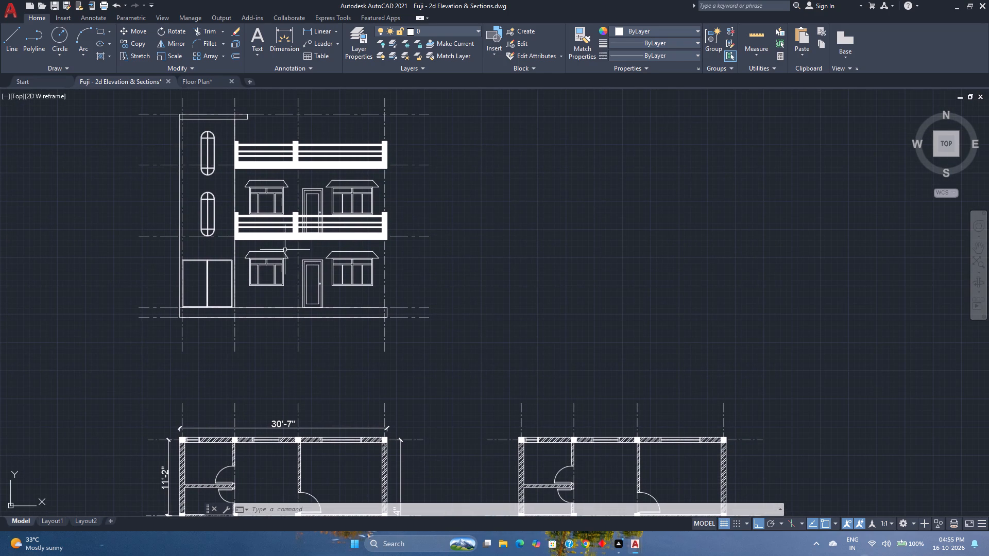
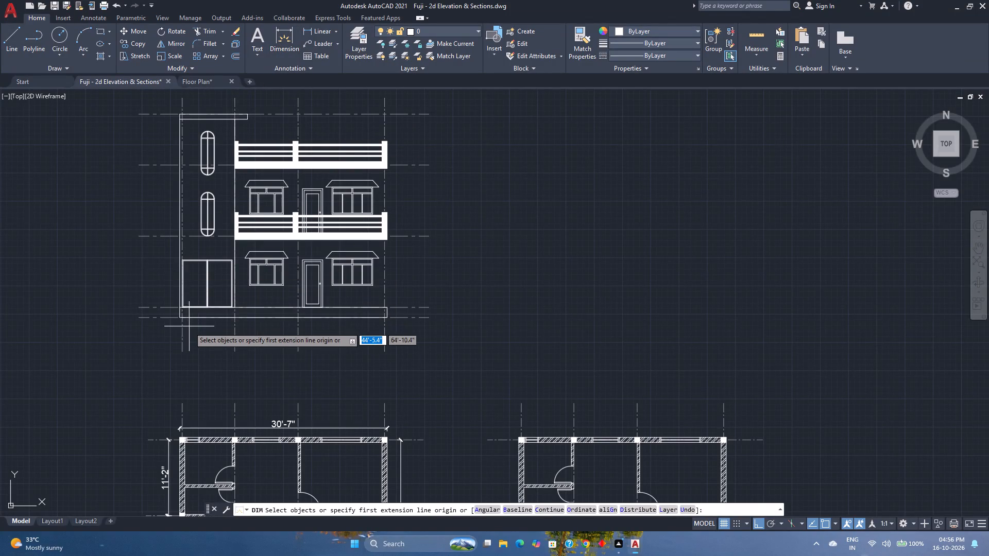
Dimension the plinth's height along the left side of the front elevation.
scroll(189, 327, up, 3)
scroll(166, 309, down, 1)
middle_drag(166, 309, 245, 351)
scroll(238, 341, up, 1)
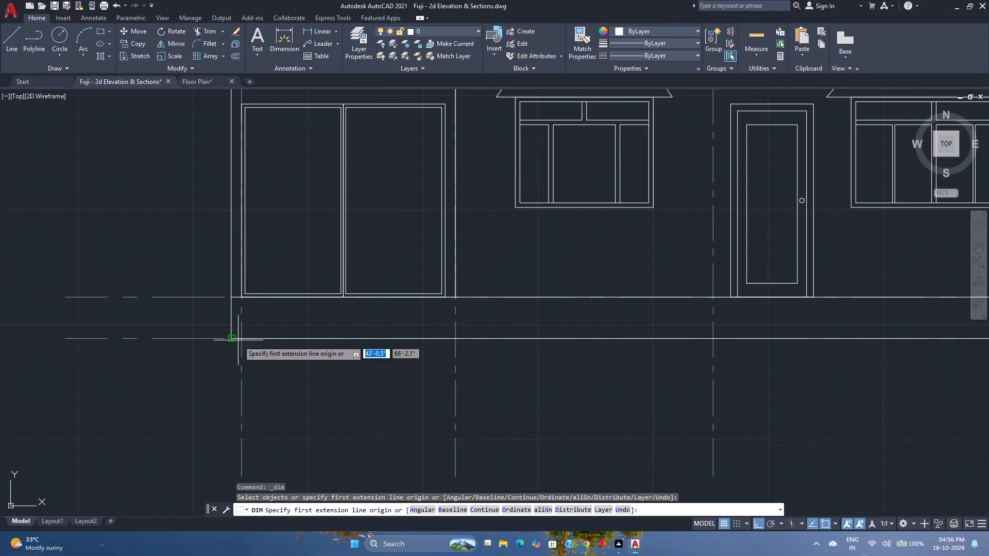
scroll(226, 310, up, 2)
click(237, 280)
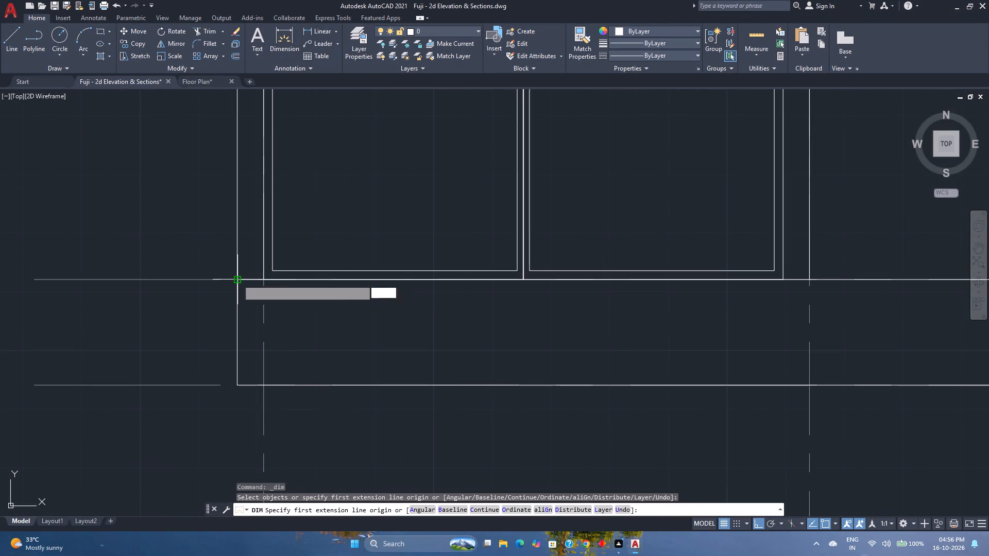
click(237, 385)
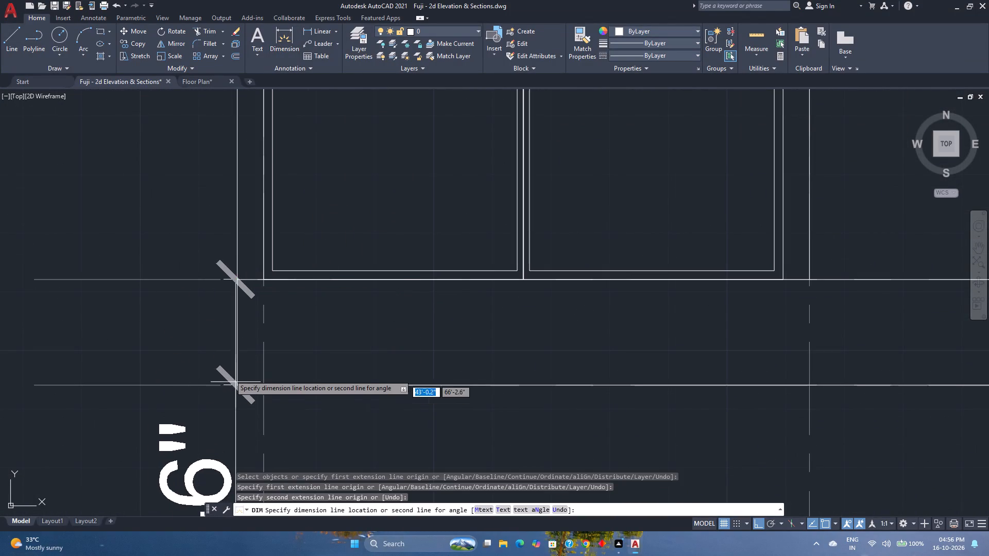
scroll(220, 345, down, 3)
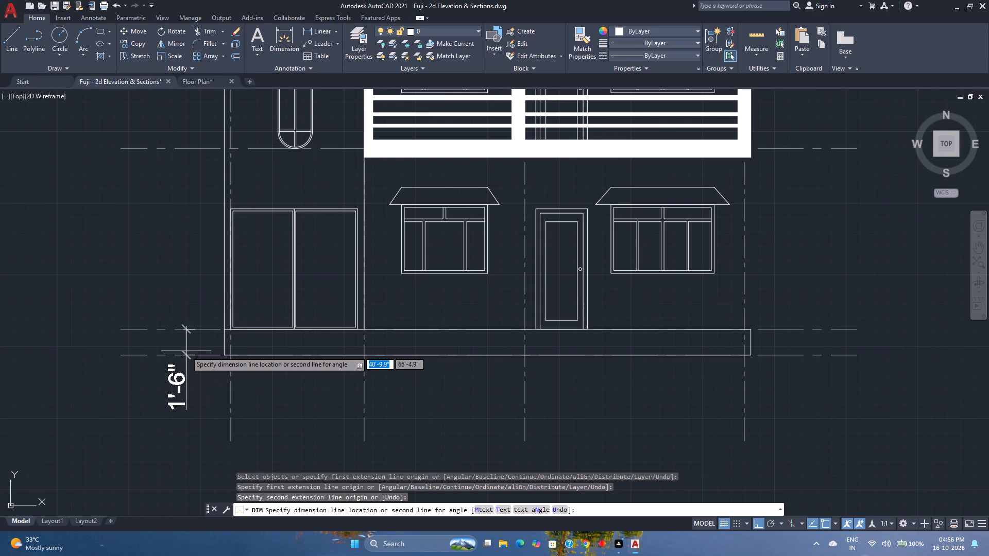
click(186, 351)
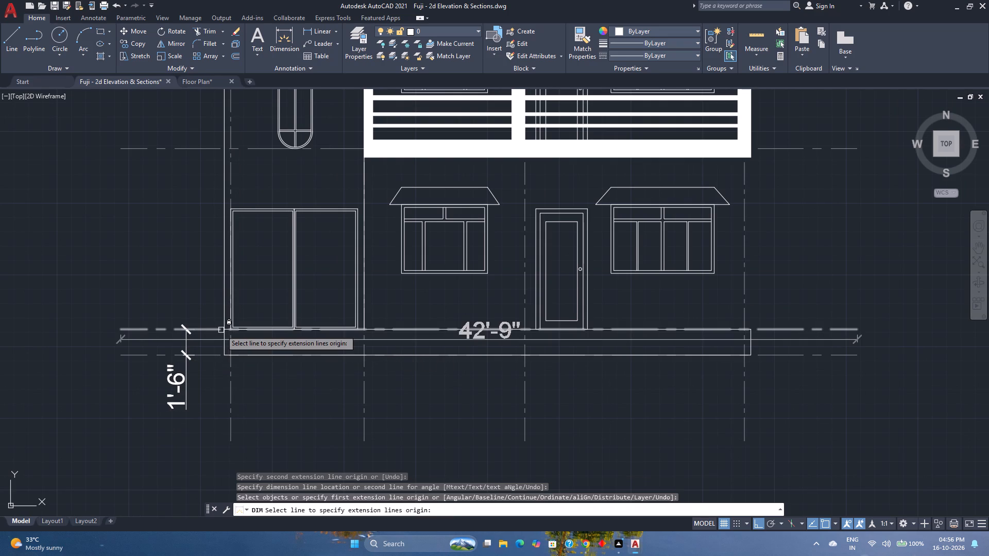
Dimension the ground floor's height from the plinth top to the first-floor level line, left of the elevation.
click(224, 329)
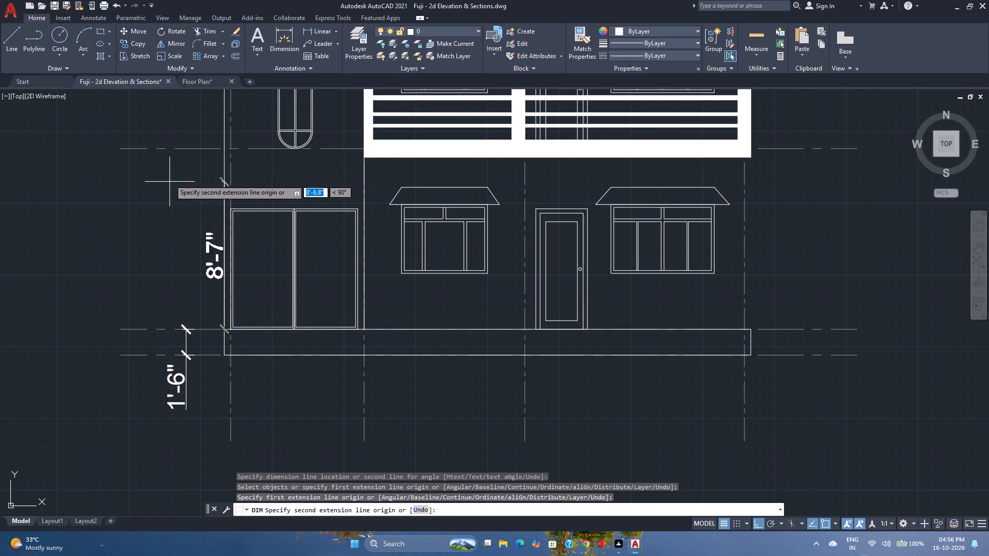
scroll(222, 148, up, 3)
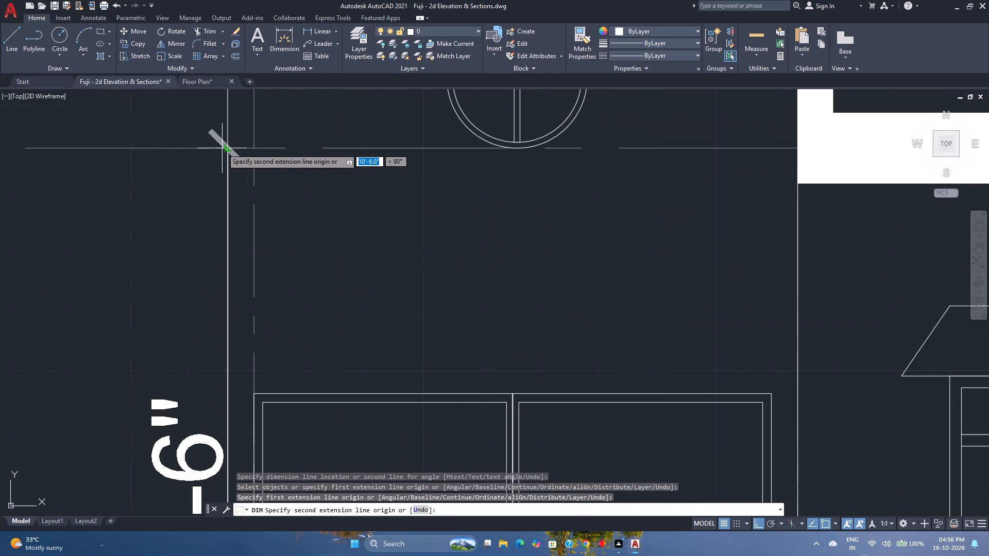
click(225, 147)
scroll(225, 147, down, 3)
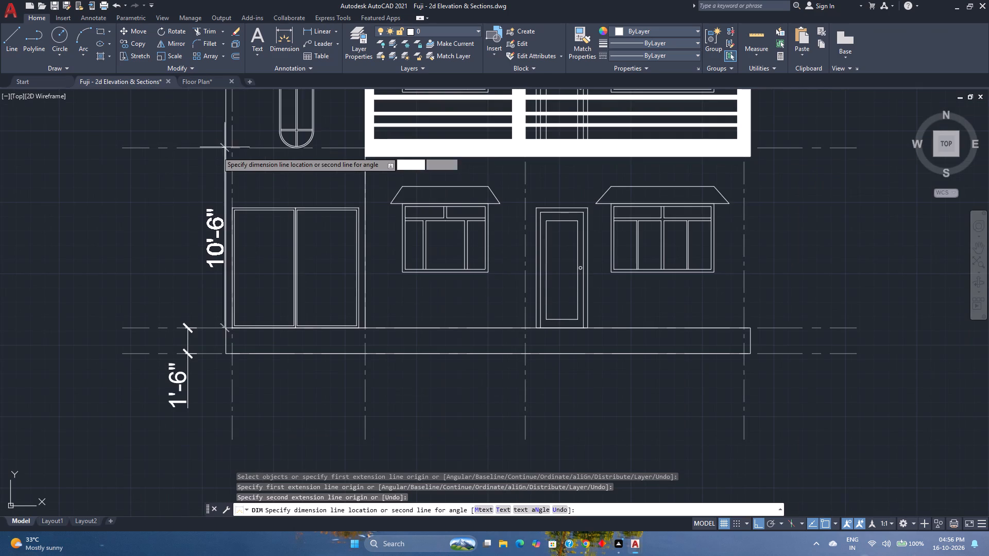
click(178, 181)
Dimension the first floor's height between its two level lines on the elevation's left side.
scroll(200, 196, down, 1)
middle_drag(200, 196, 202, 197)
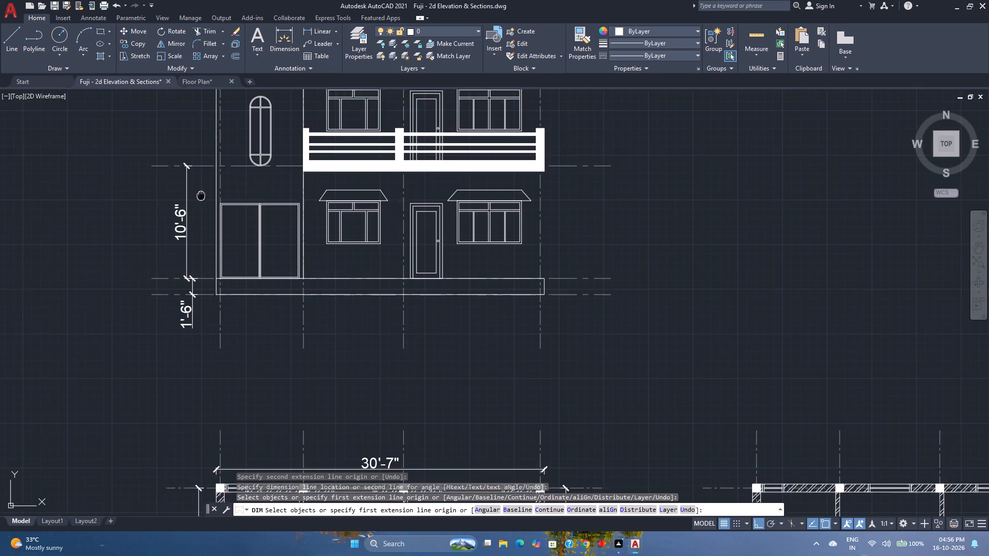
middle_drag(202, 197, 232, 331)
middle_click(232, 331)
scroll(255, 312, up, 3)
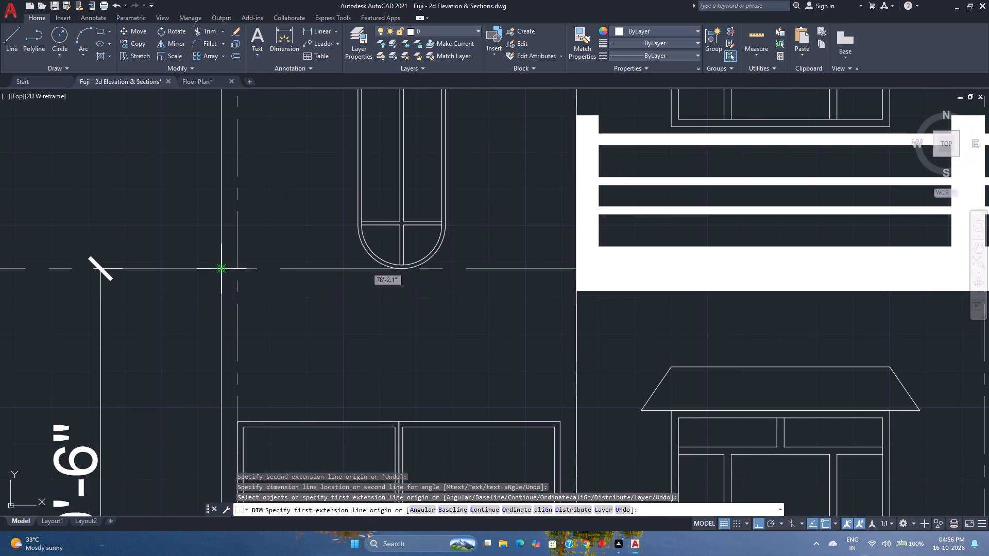
click(220, 267)
scroll(220, 267, down, 3)
middle_drag(220, 267, 232, 350)
middle_click(232, 350)
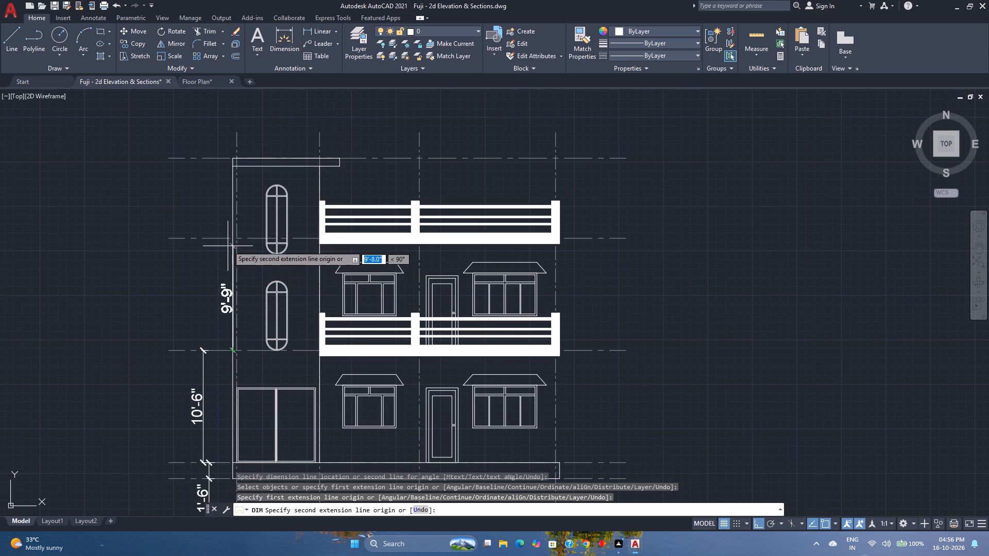
scroll(229, 243, up, 3)
click(246, 219)
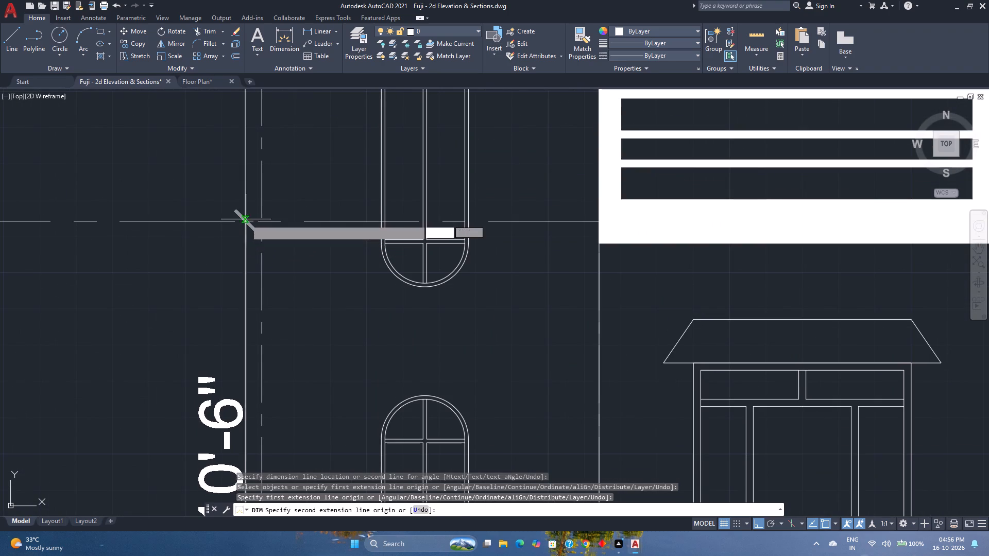
scroll(241, 221, down, 3)
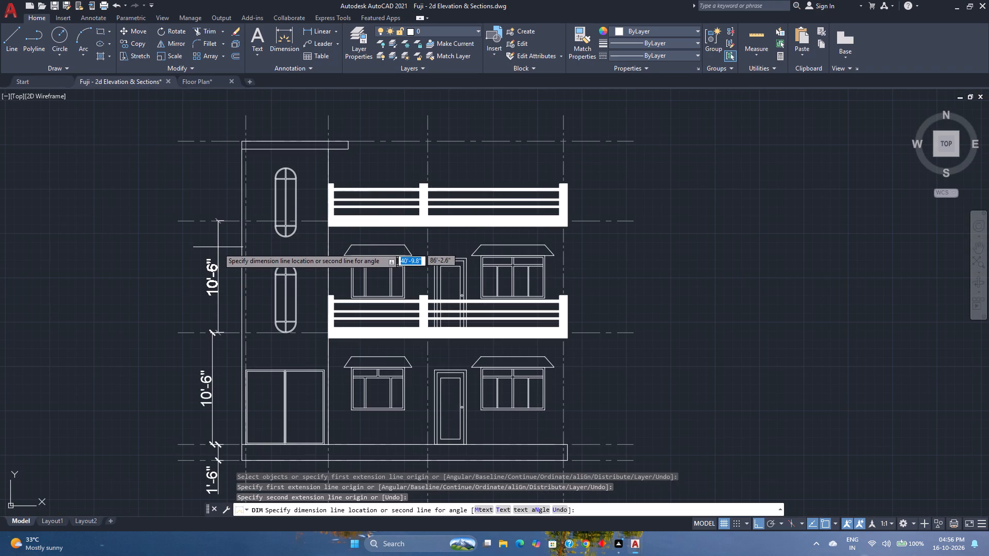
click(221, 255)
Dimension the stair tower's top storey from the upper floor level line to the top of the roof slab.
middle_drag(221, 255, 236, 352)
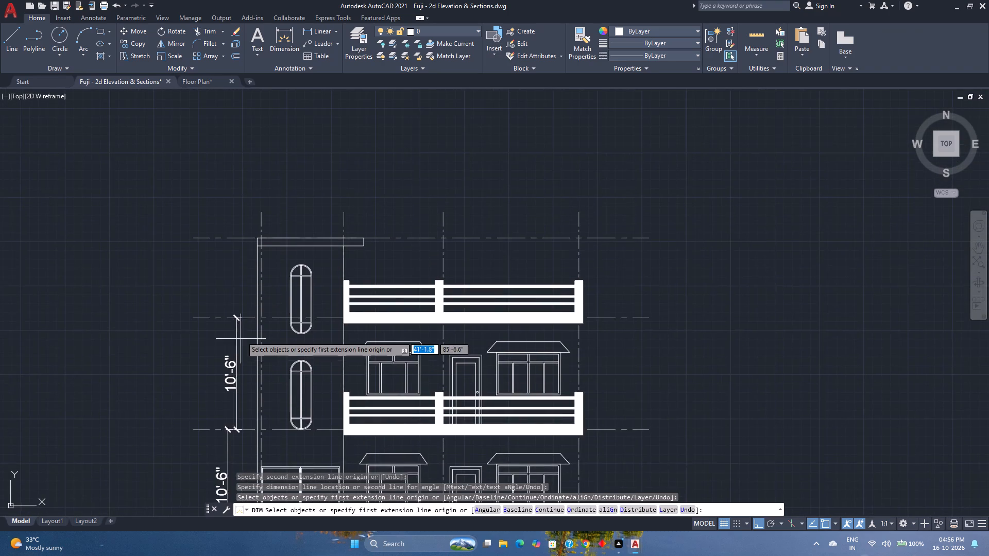
scroll(244, 331, up, 3)
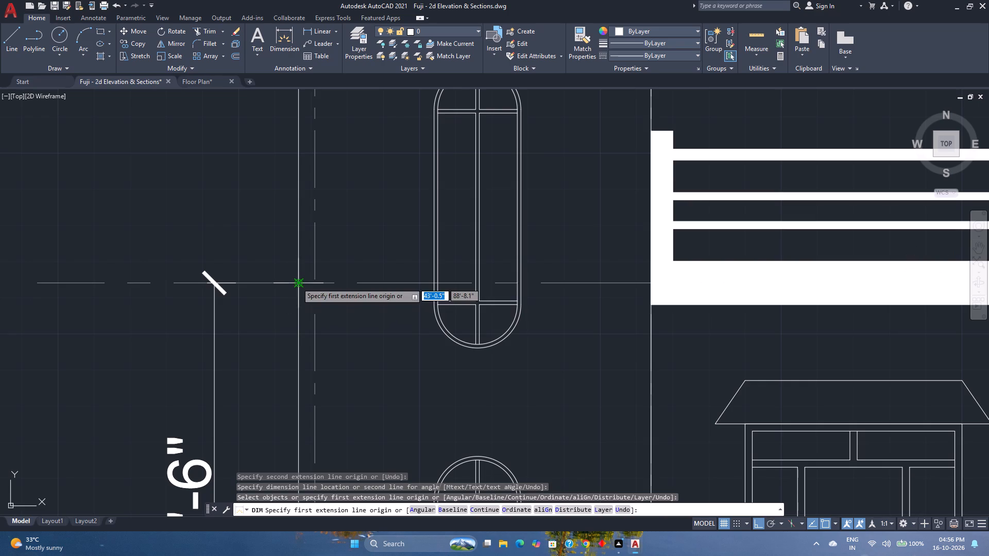
click(297, 283)
scroll(297, 283, down, 3)
middle_drag(297, 283, 294, 337)
middle_click(294, 337)
scroll(284, 266, up, 2)
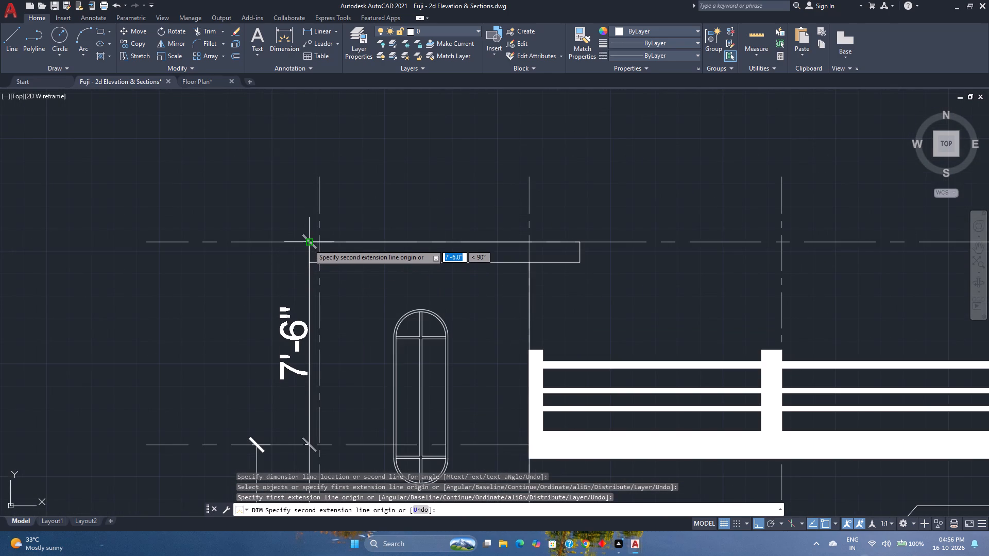
click(309, 244)
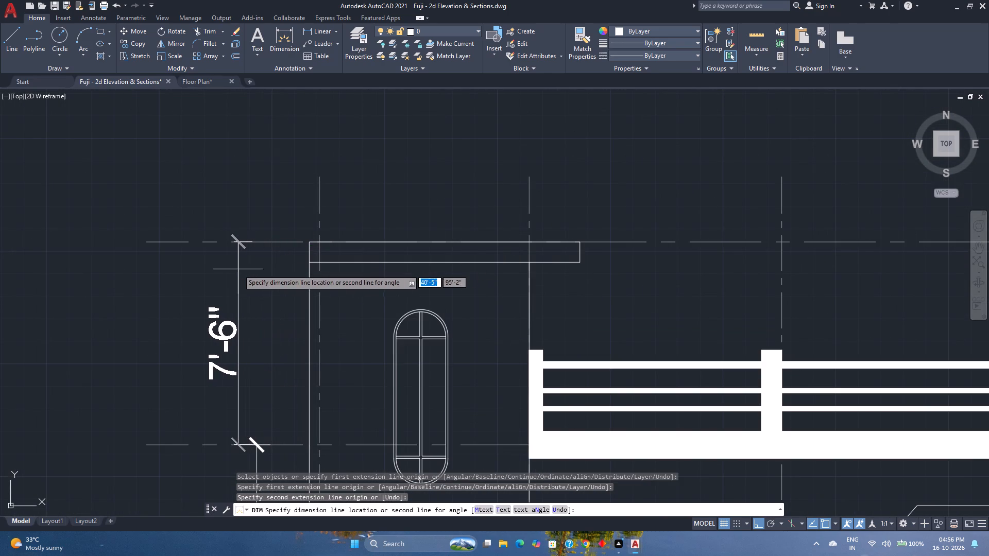
click(240, 275)
Dimension the elevation's overall width between the plinth's bottom corners, with the dimension line below the plinth, and end dimensioning.
scroll(240, 275, down, 2)
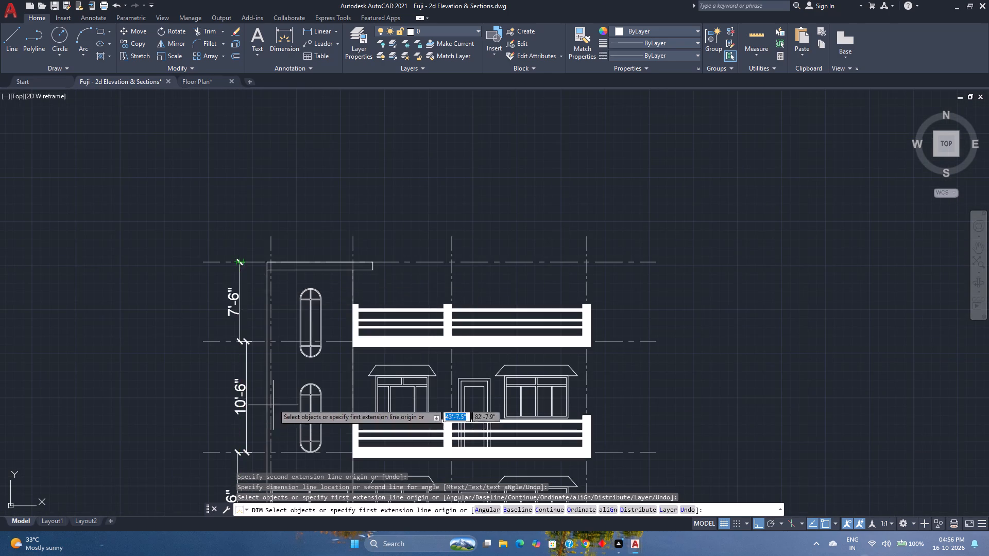
scroll(273, 402, down, 2)
middle_drag(273, 400, 237, 310)
middle_drag(237, 310, 236, 305)
scroll(237, 384, up, 3)
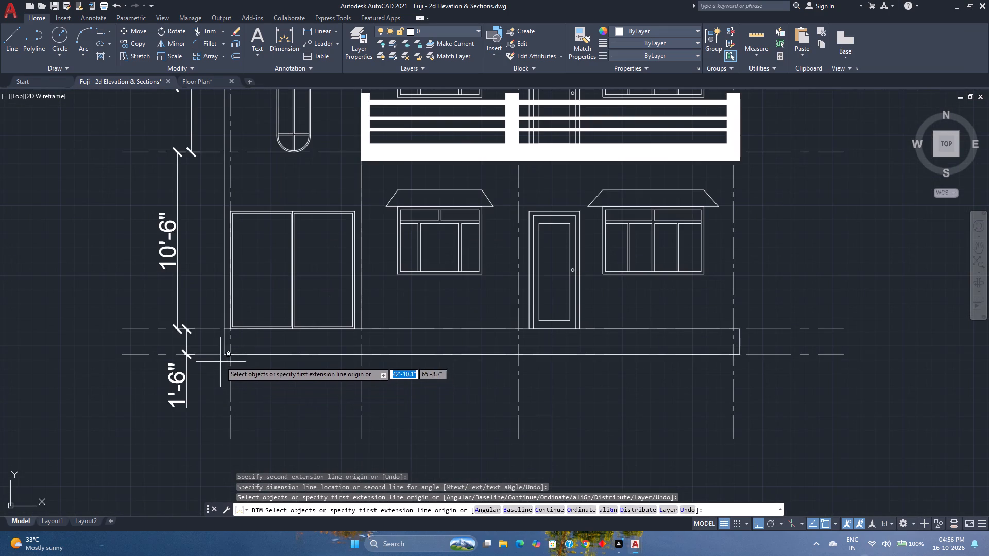
click(224, 355)
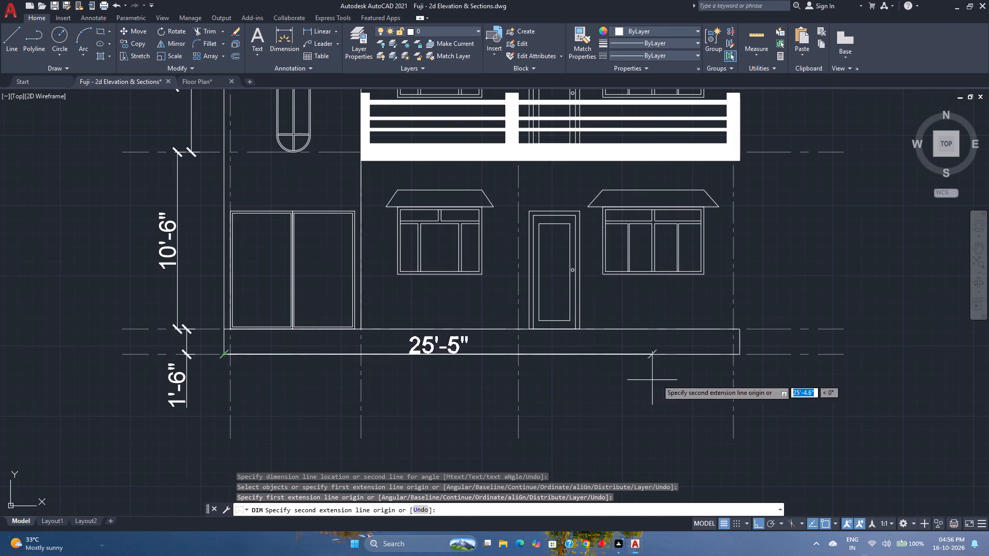
scroll(741, 355, up, 3)
click(737, 354)
scroll(737, 354, down, 4)
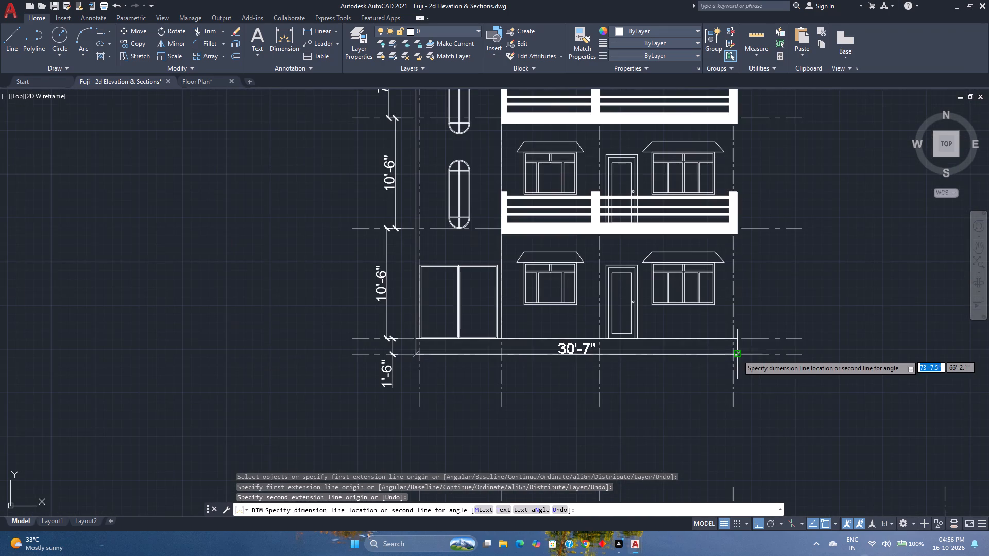
click(741, 378)
scroll(741, 378, down, 2)
middle_drag(753, 397, 705, 391)
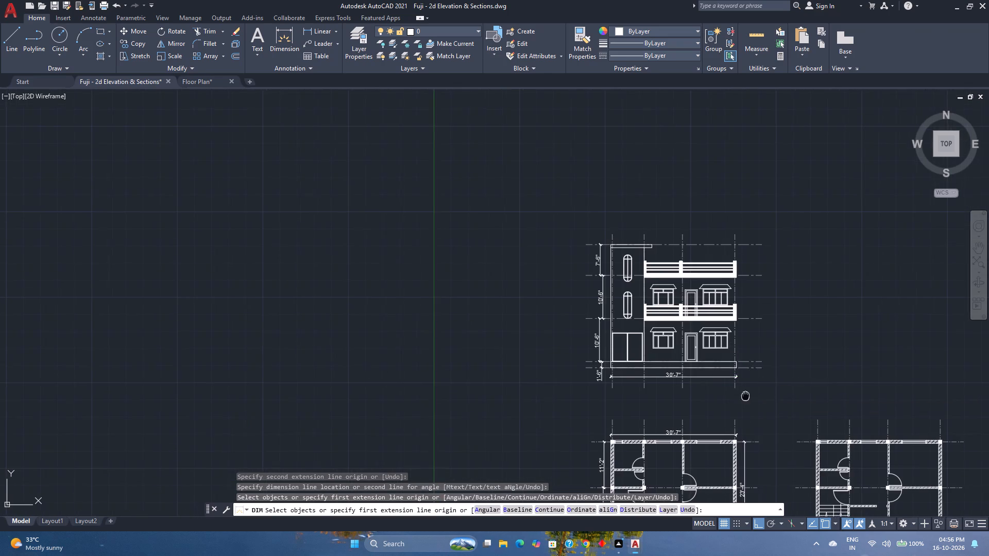
middle_drag(705, 391, 644, 400)
middle_click(644, 400)
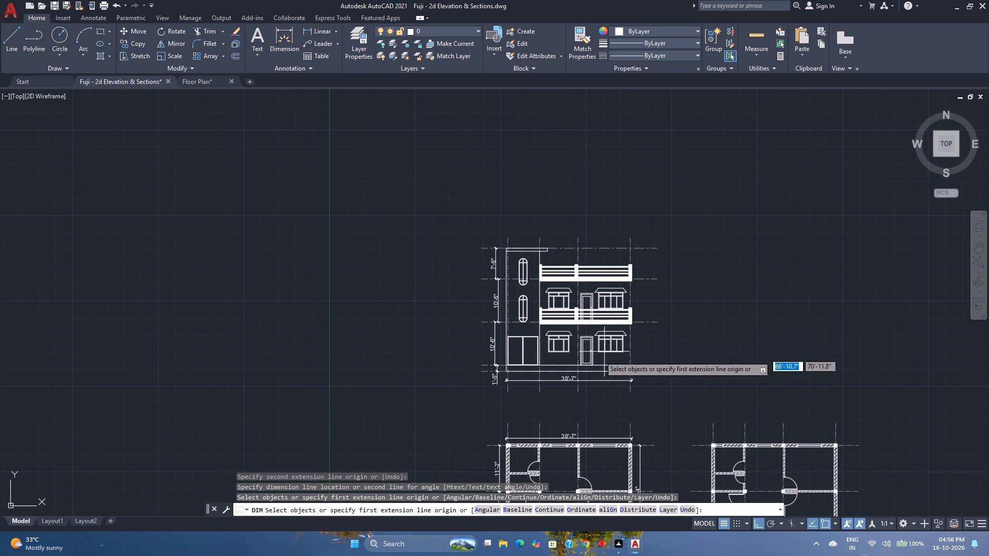
scroll(594, 359, up, 3)
scroll(594, 359, down, 1)
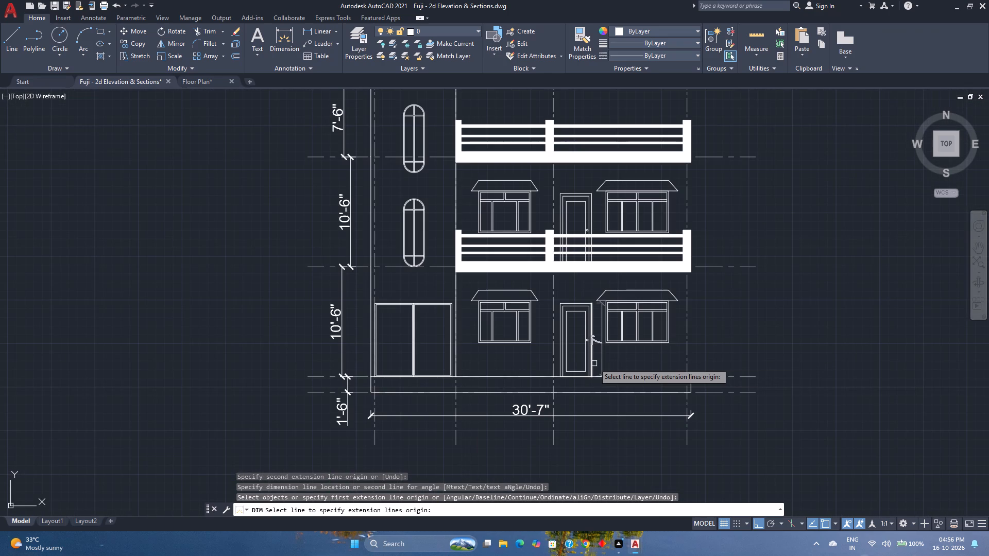
key(Escape)
Save the elevation and sections drawing.
scroll(594, 363, down, 1)
middle_drag(594, 363, 446, 290)
middle_click(446, 290)
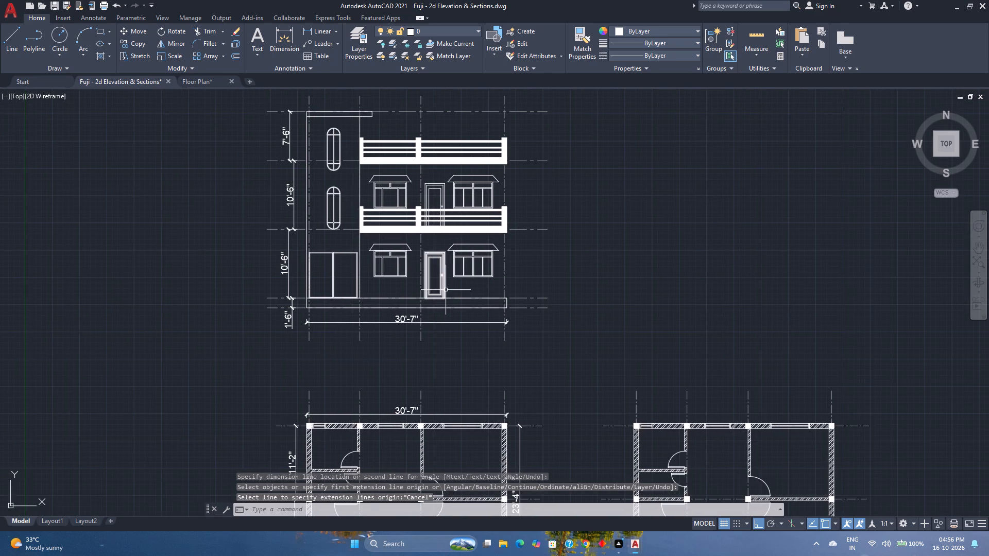
scroll(445, 289, down, 2)
scroll(452, 320, up, 2)
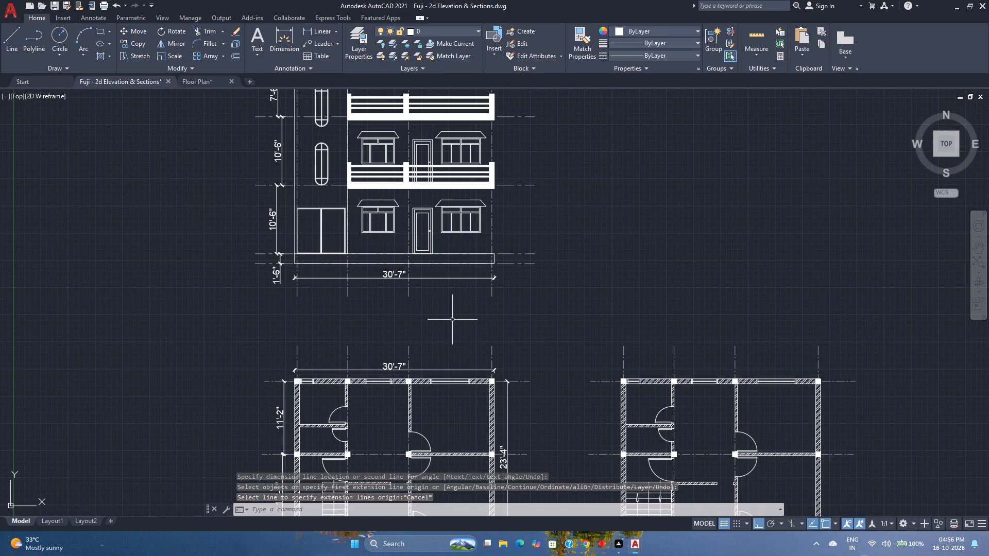
key(ctrl+s)
Modify the ISO-25 dimension style to use a text height of 10".
key(d)
key(Return)
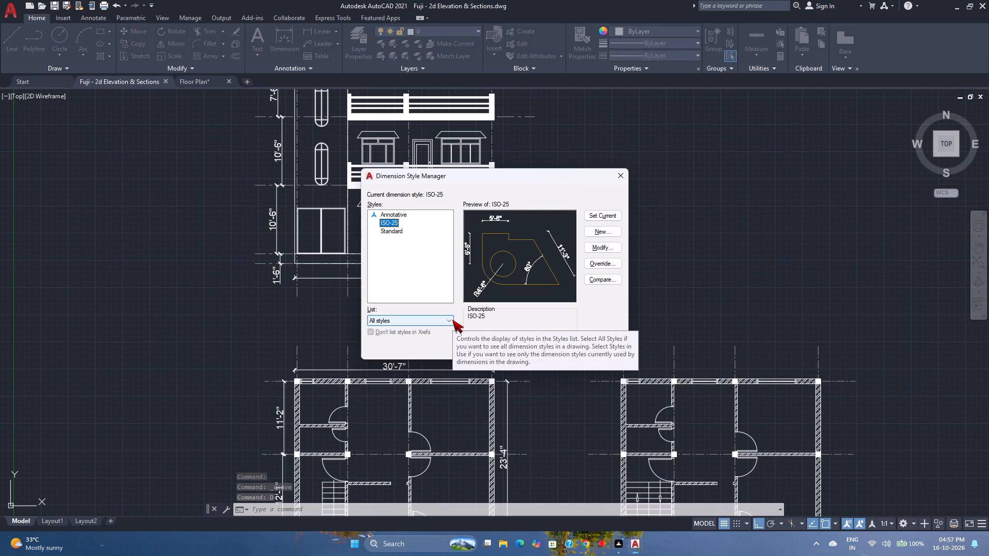
click(599, 246)
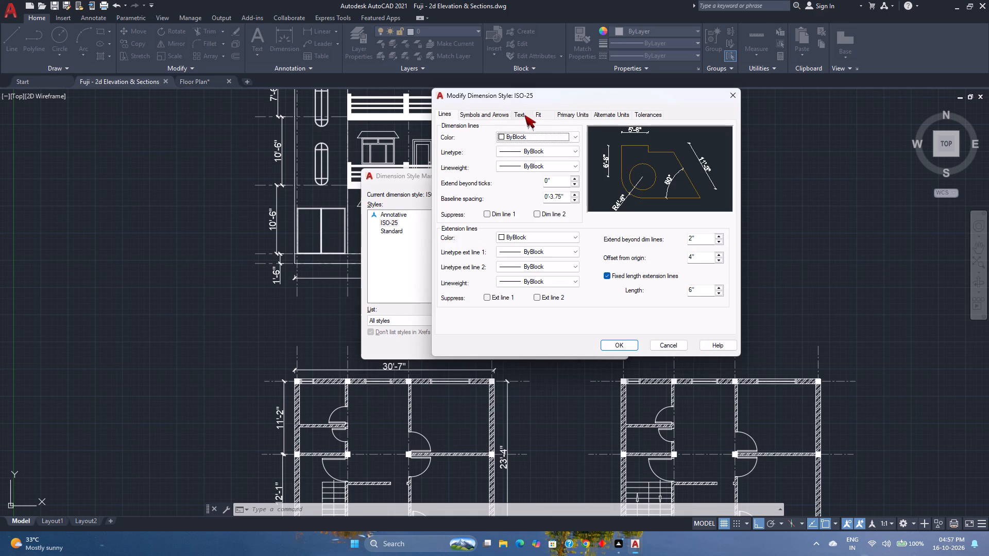
click(522, 114)
double_click(555, 189)
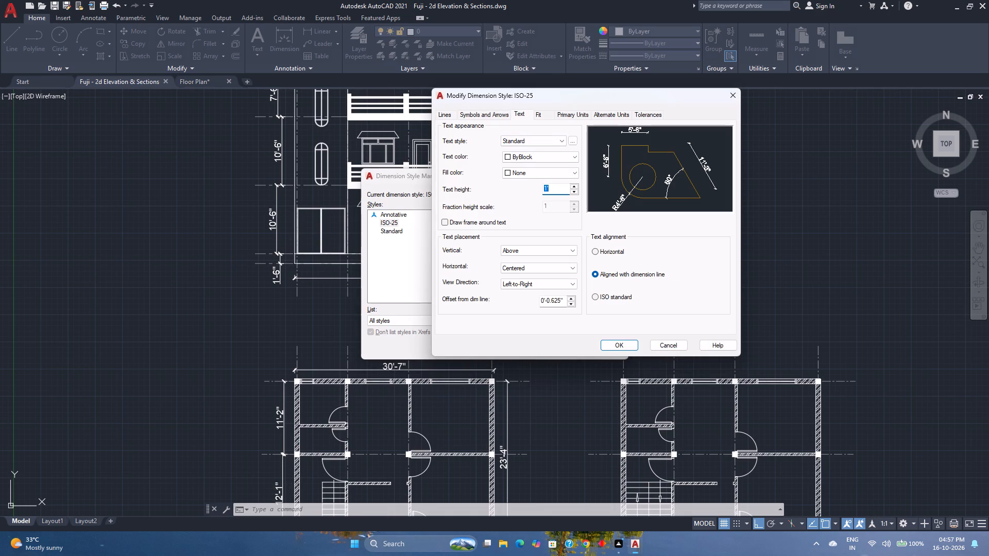
text(10)
key(shift+quotedbl)
key(Return)
click(608, 344)
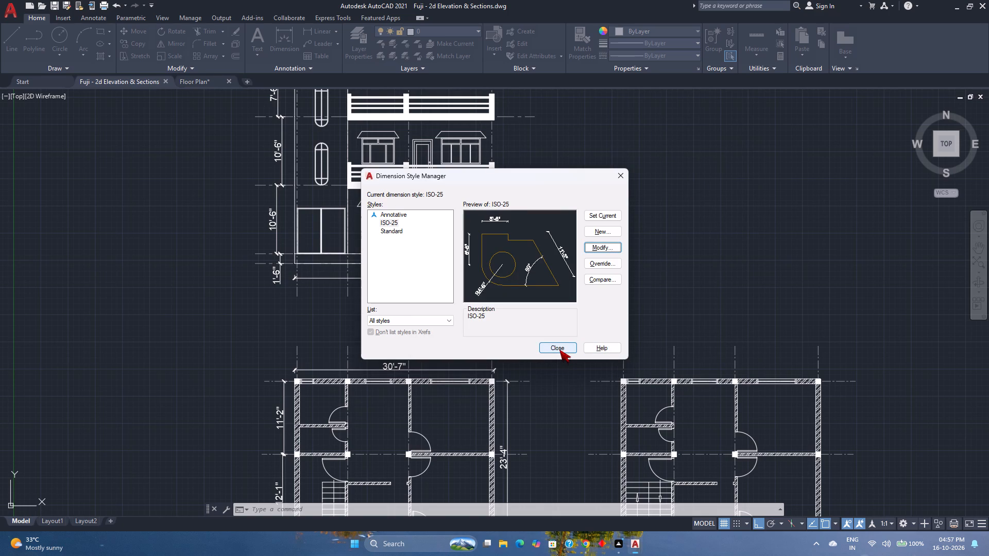
click(559, 350)
Examine the resized dimension text on the front elevation and the floor plan below it.
scroll(458, 304, down, 1)
middle_drag(460, 307, 408, 277)
middle_click(408, 277)
scroll(408, 306, up, 2)
scroll(408, 306, down, 1)
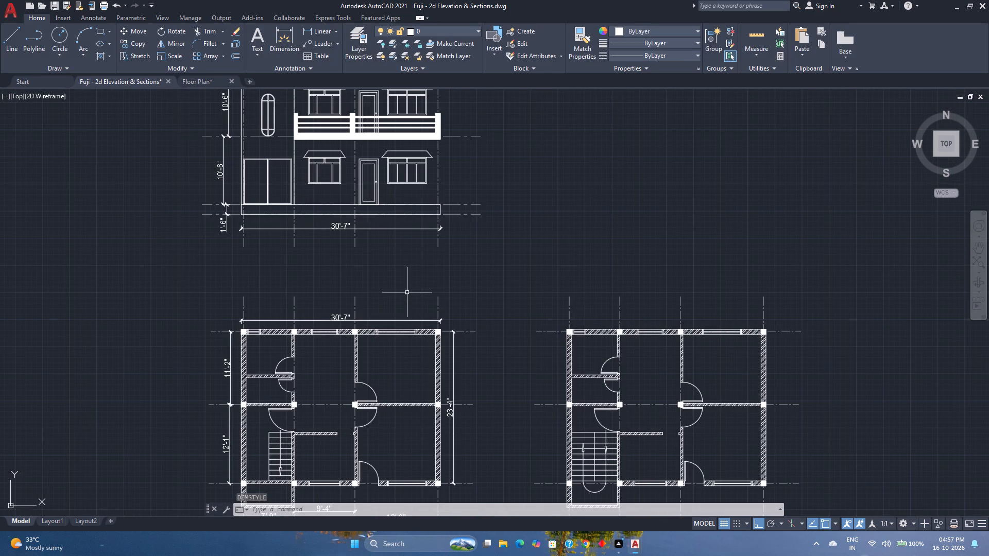
middle_drag(407, 292, 418, 312)
middle_click(418, 312)
scroll(186, 244, up, 2)
scroll(189, 244, down, 1)
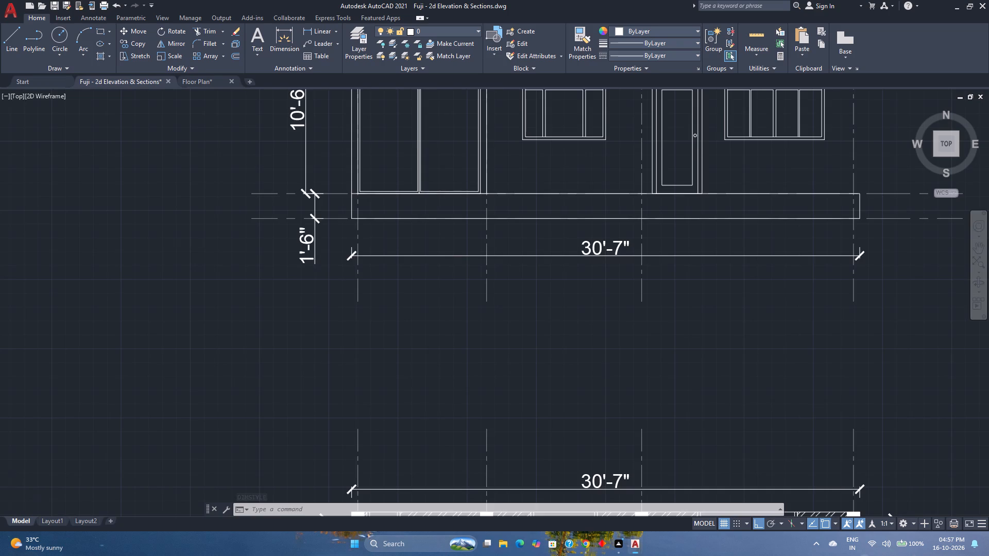
scroll(189, 244, down, 2)
middle_drag(189, 244, 204, 301)
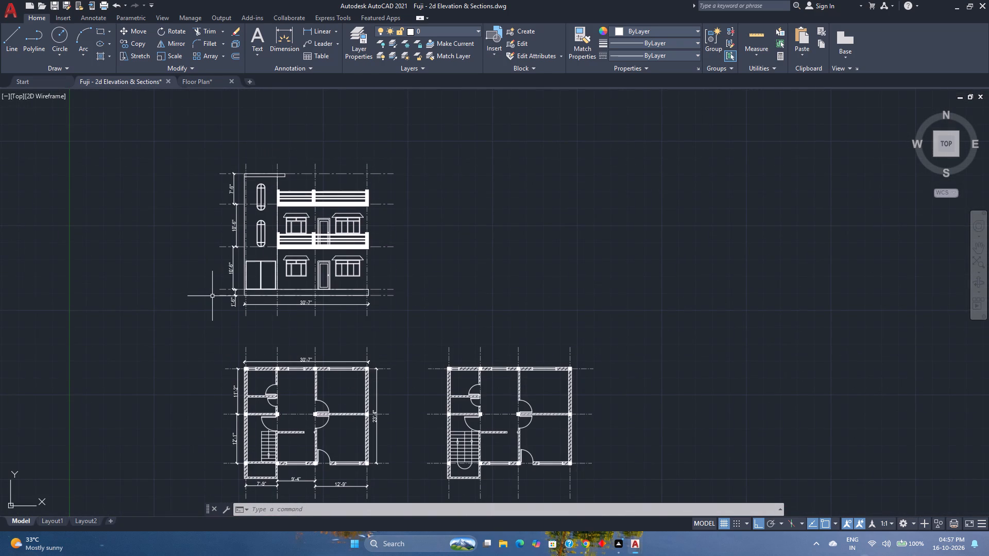
Save the drawing with the modified dimension style.
key(ctrl+s)
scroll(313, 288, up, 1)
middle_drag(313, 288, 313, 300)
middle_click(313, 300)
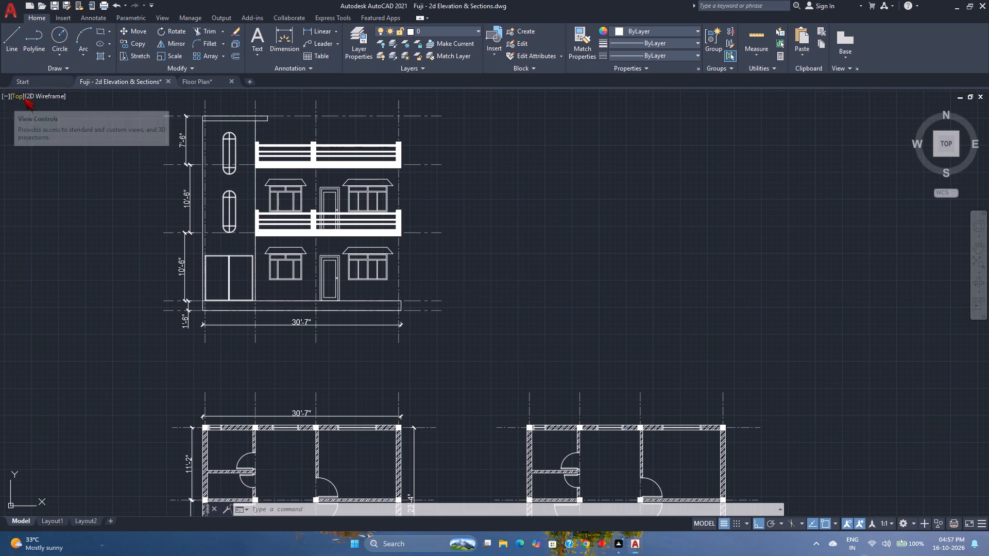
Examine the front elevation's railings, windows and dimensions, along with the floor plans below it.
scroll(280, 257, down, 1)
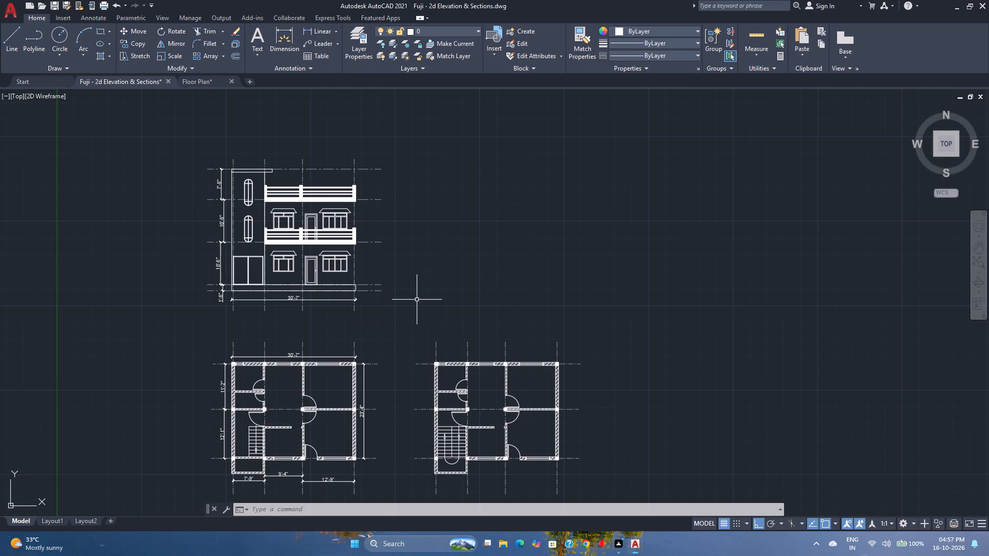
middle_drag(418, 306, 408, 279)
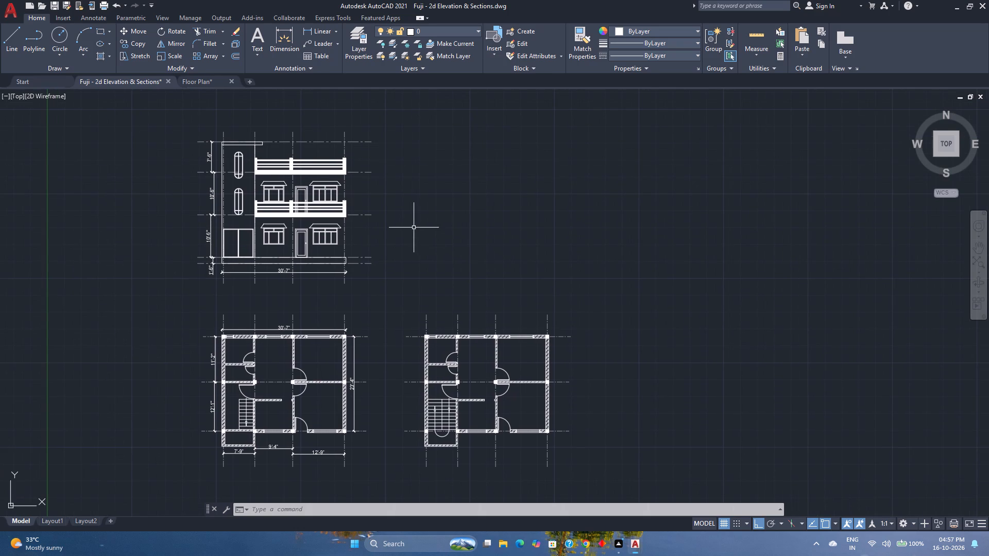
scroll(406, 202, up, 1)
middle_drag(406, 202, 398, 281)
middle_click(398, 281)
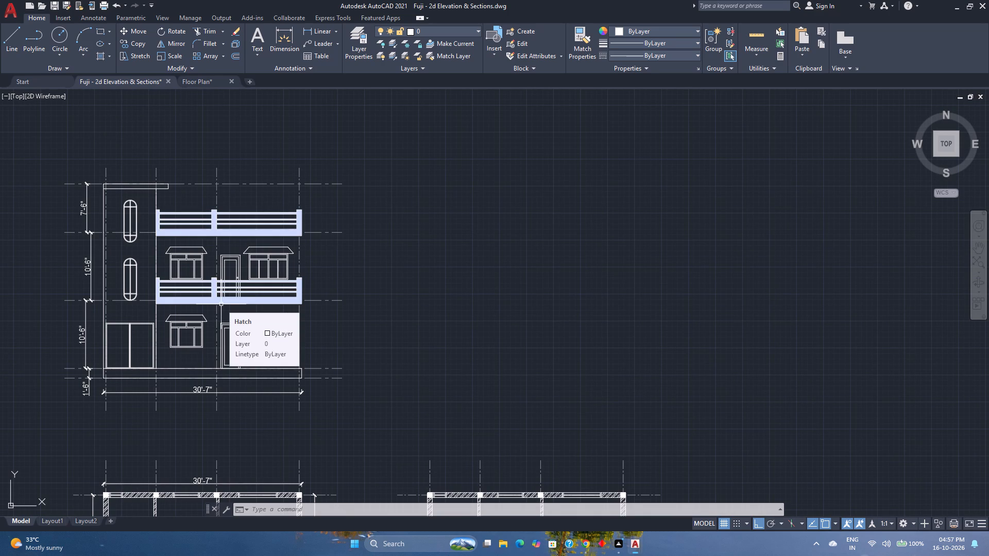
scroll(127, 284, up, 3)
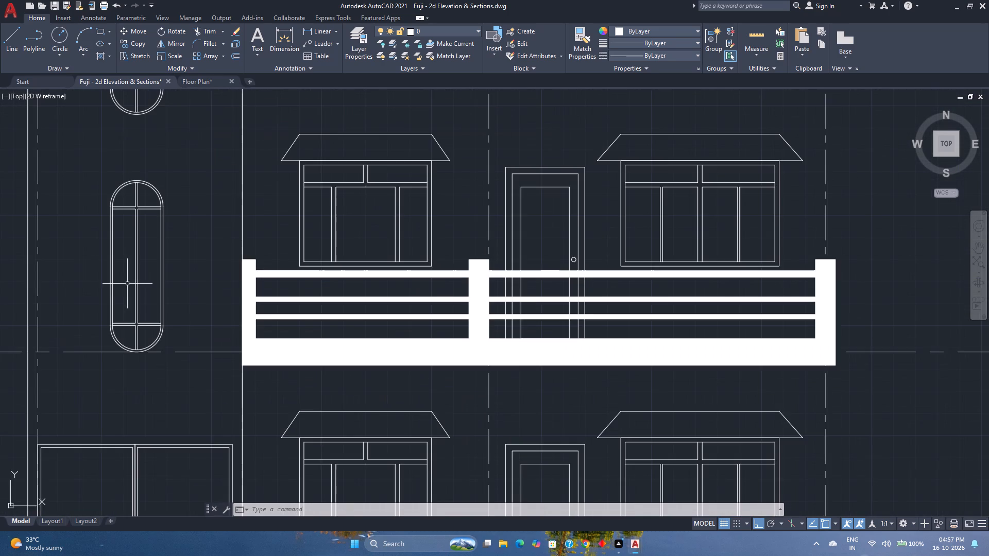
scroll(127, 284, down, 2)
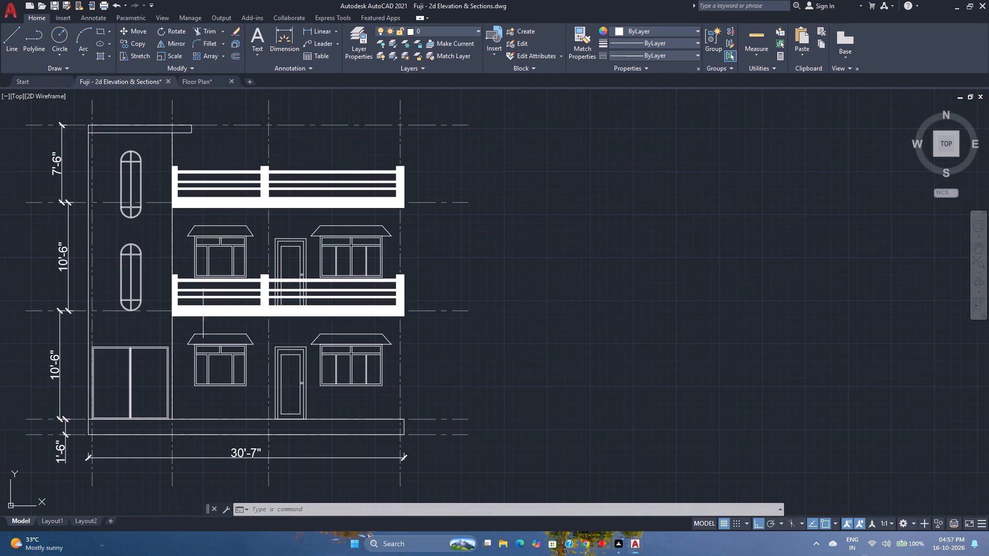
Create a new layer named Dimensions.
click(353, 55)
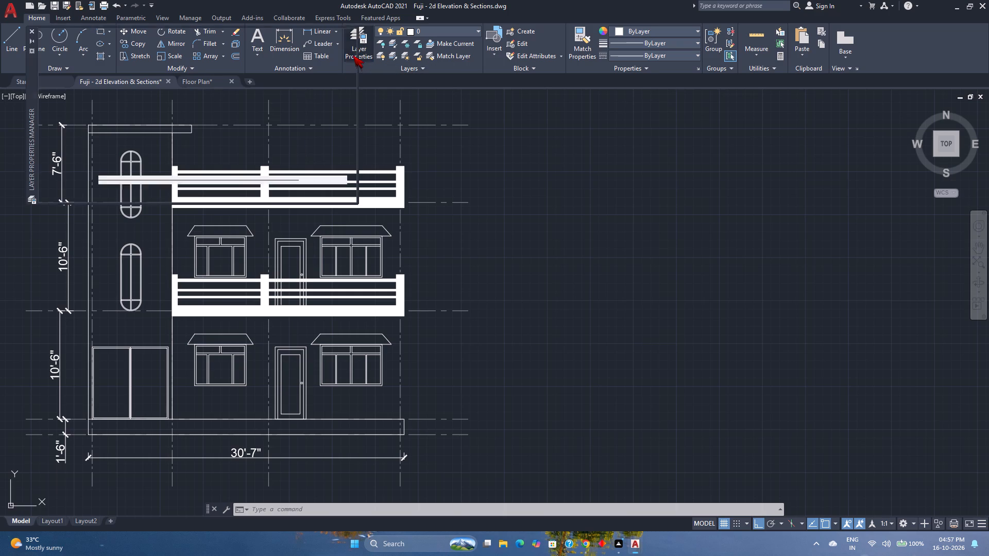
click(112, 71)
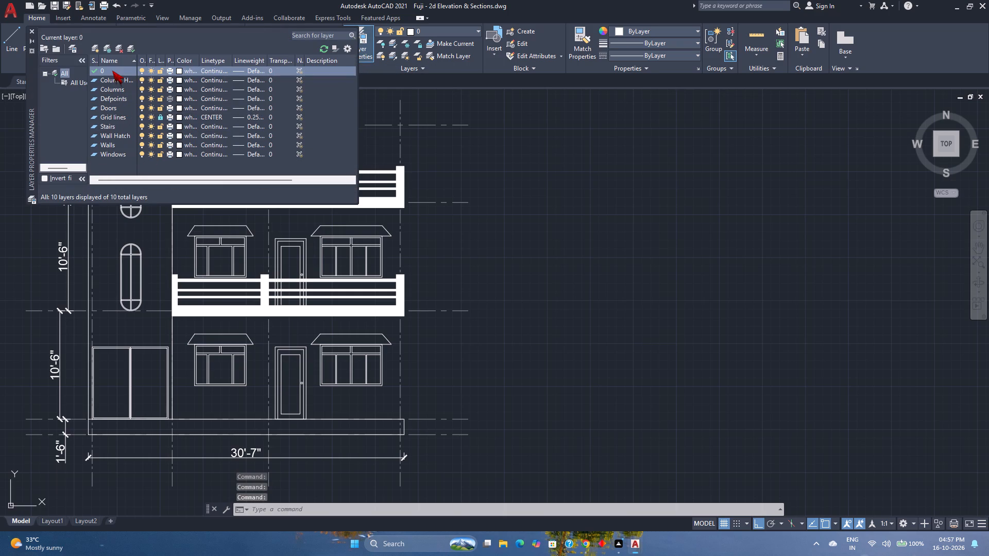
key(alt+n)
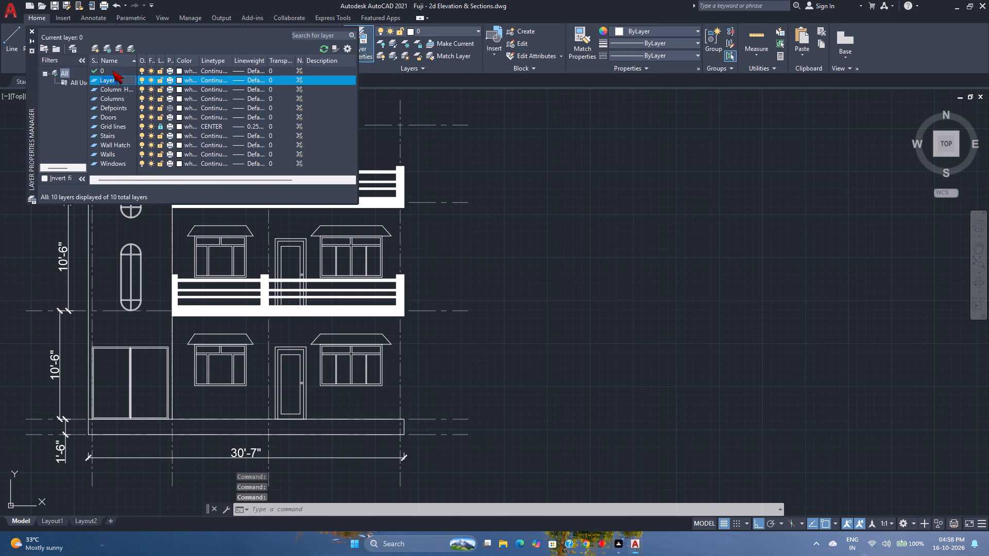
text(Dimensions)
key(Return)
click(31, 30)
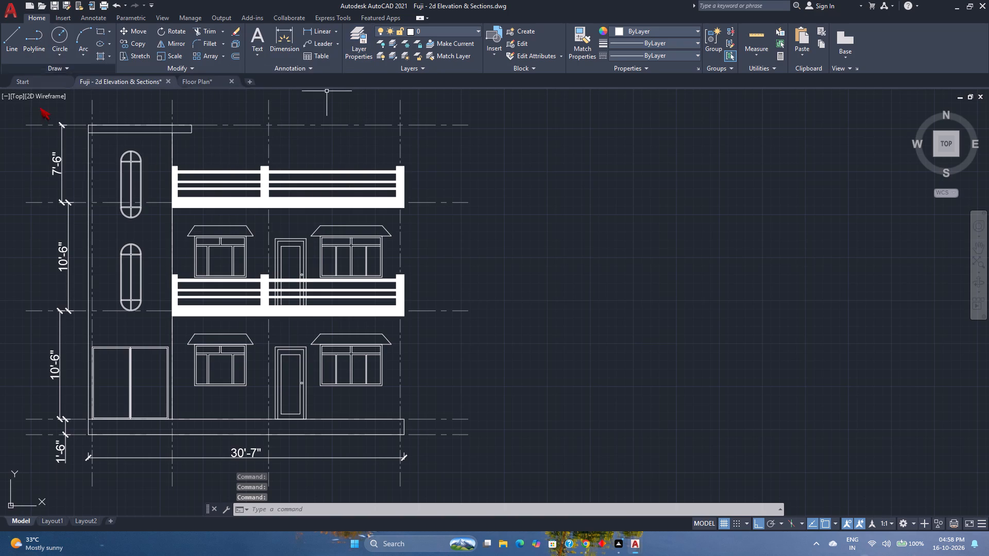
Select all similar dimensions across the elevation and floor plan and move them to the Dimensions layer.
click(61, 188)
right_click(61, 188)
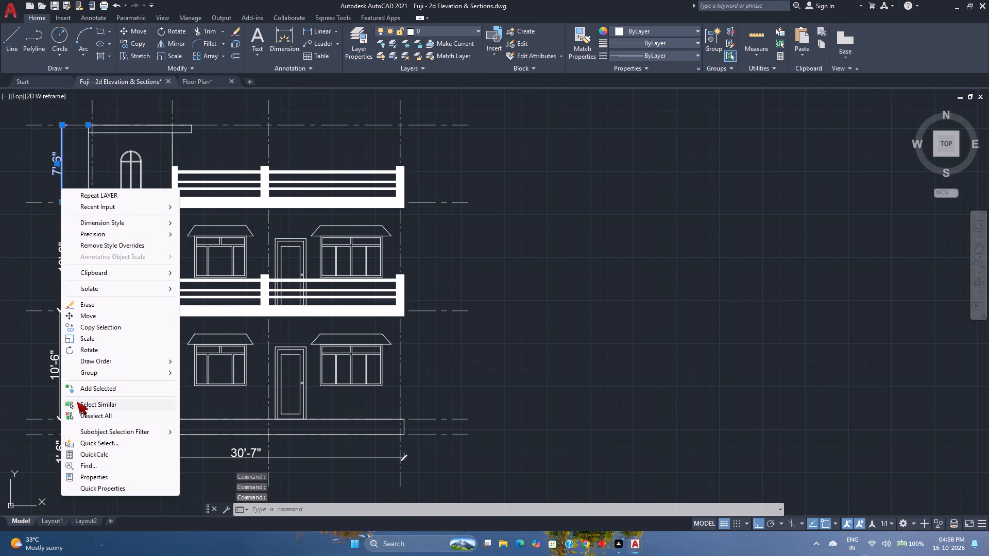
click(77, 402)
scroll(226, 336, down, 3)
middle_drag(226, 357, 230, 287)
middle_click(230, 287)
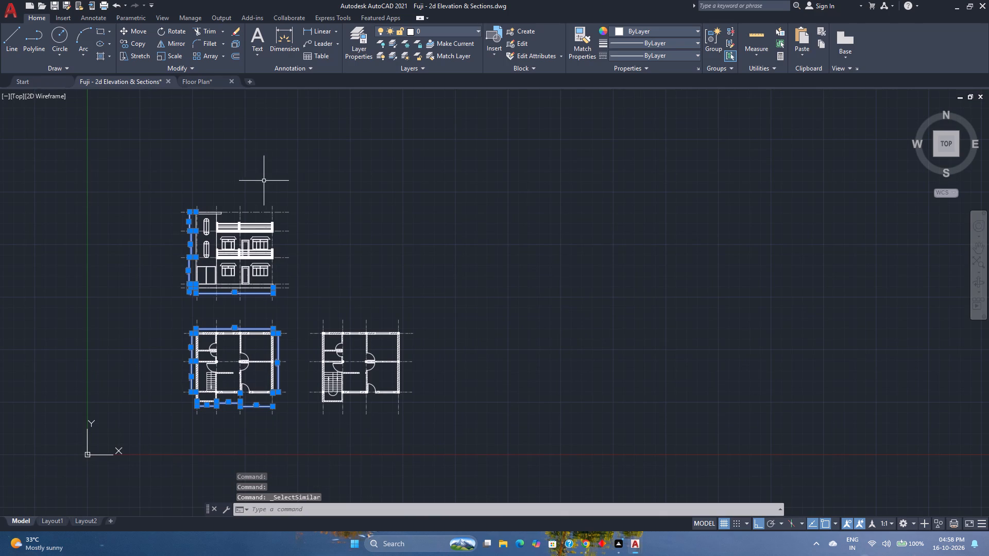
click(439, 29)
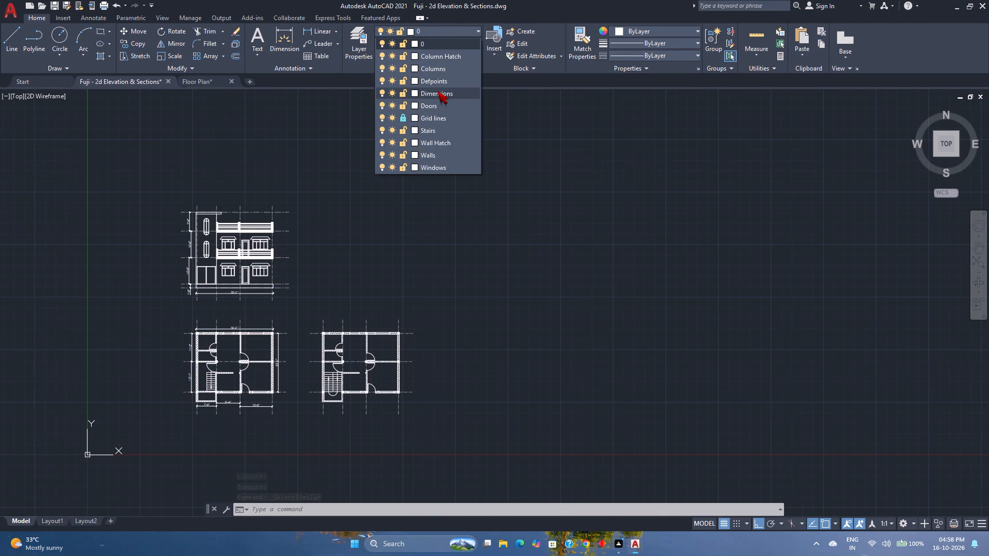
click(437, 91)
Set the Column Hatch layer's colour to red.
click(355, 41)
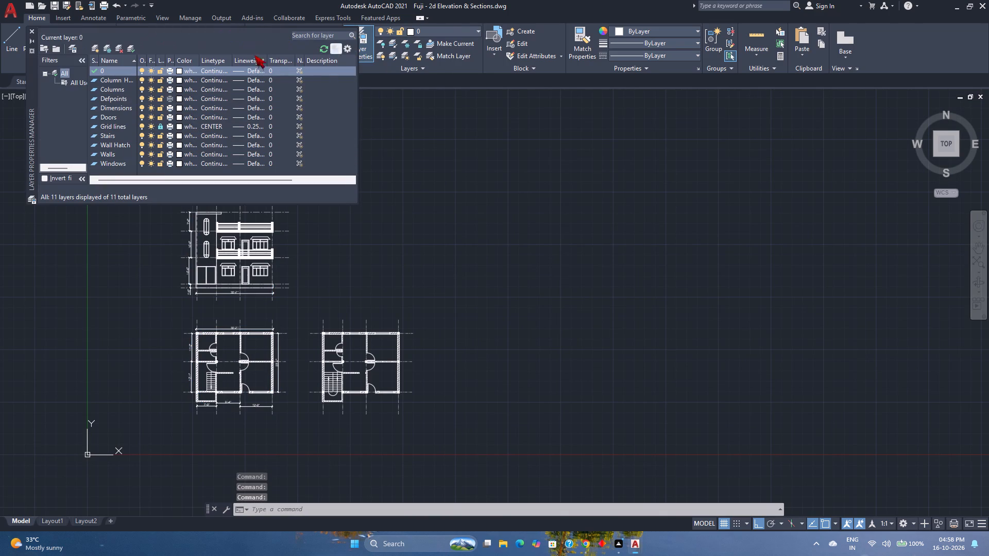
drag(237, 41, 413, 44)
click(180, 81)
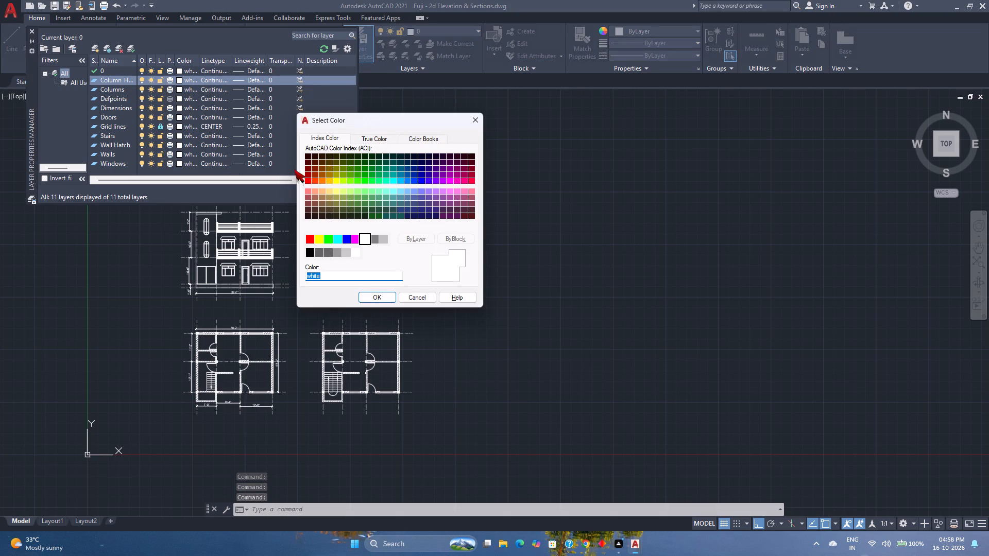
click(470, 182)
click(473, 174)
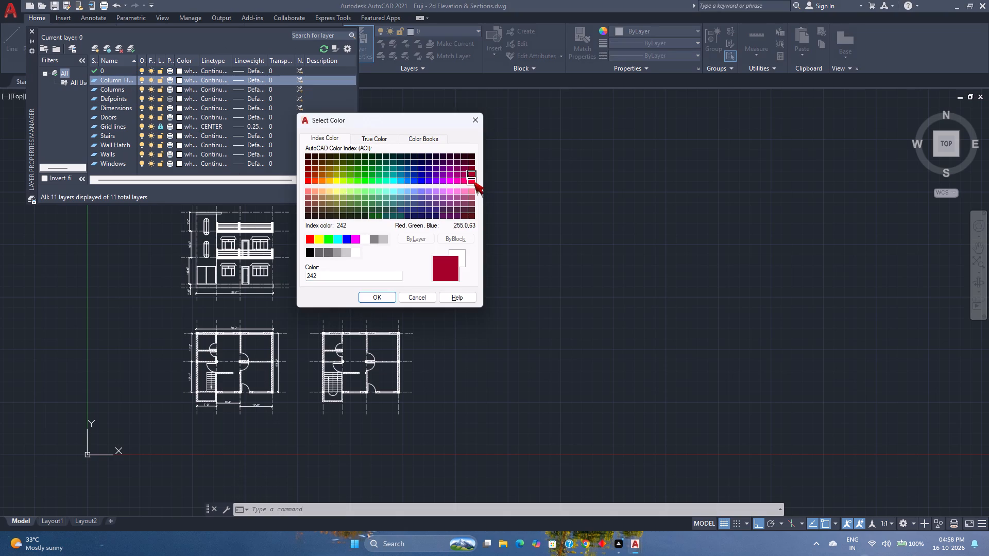
click(306, 238)
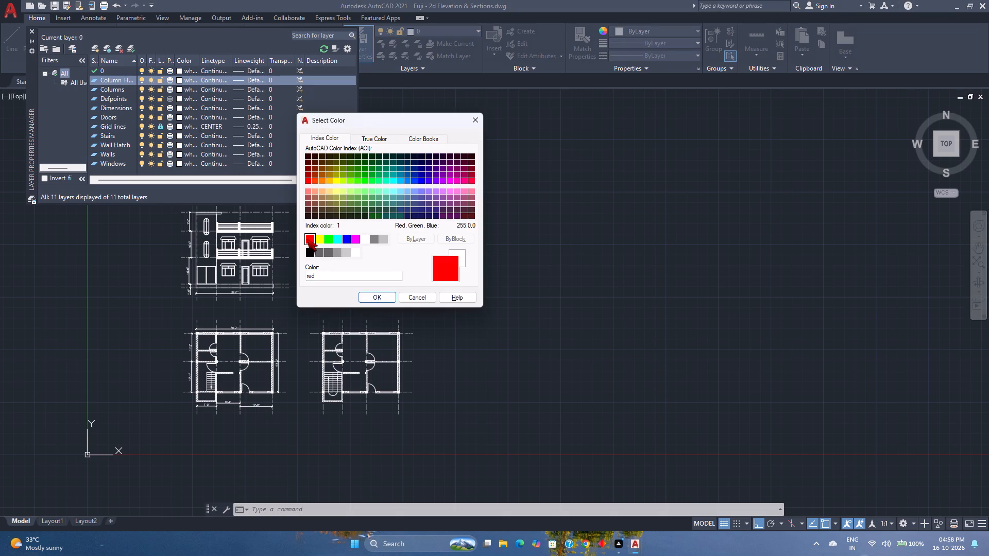
click(377, 299)
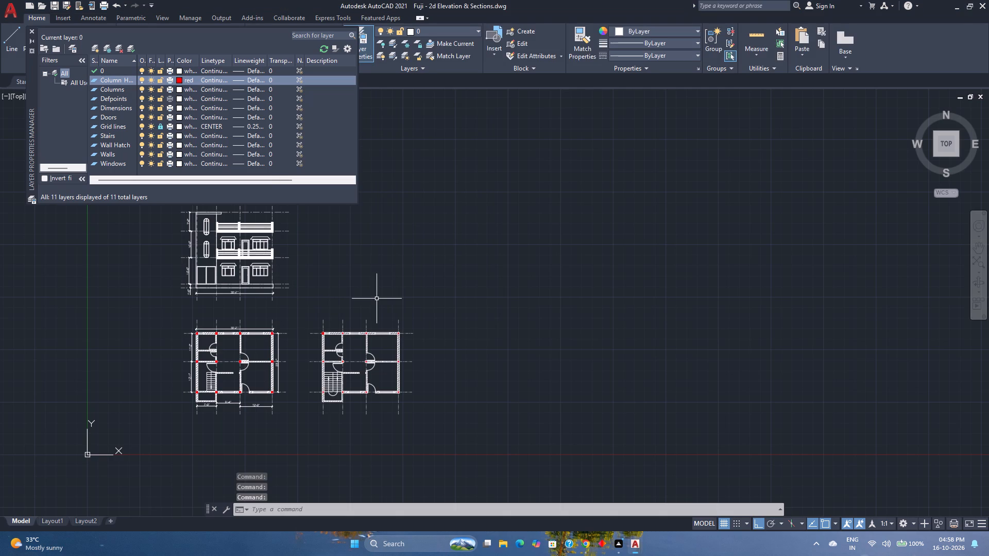
Set the Columns layer's colour to index colour 241.
click(179, 93)
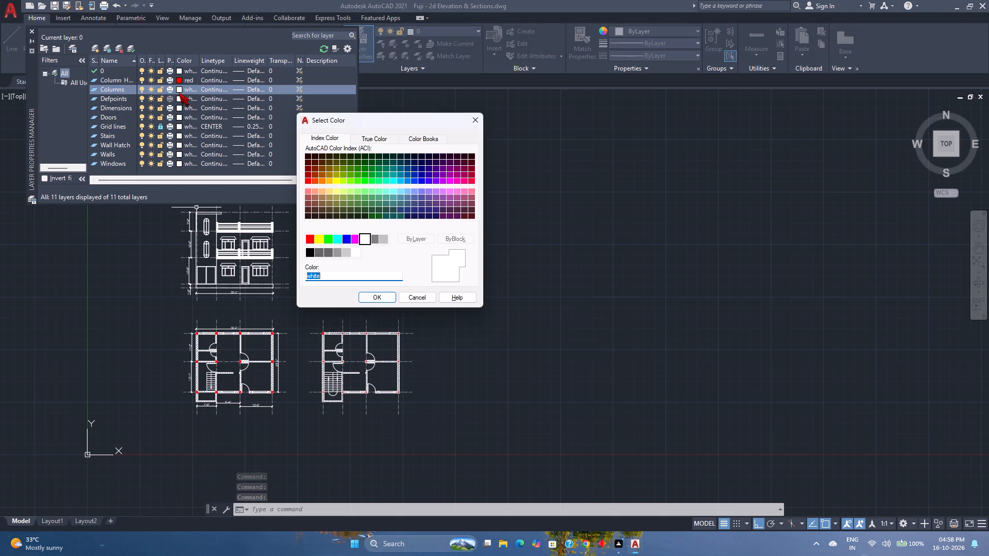
click(179, 90)
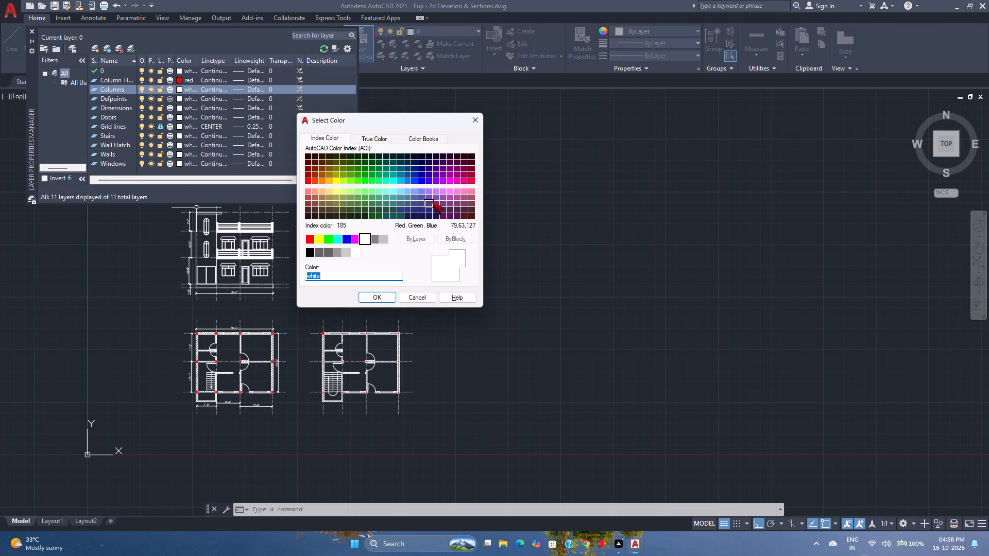
click(471, 190)
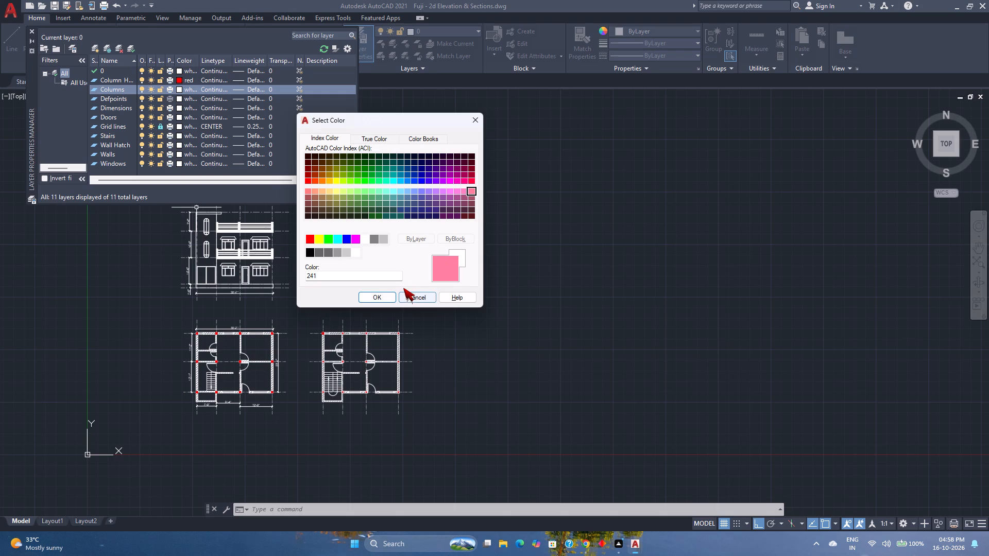
click(380, 299)
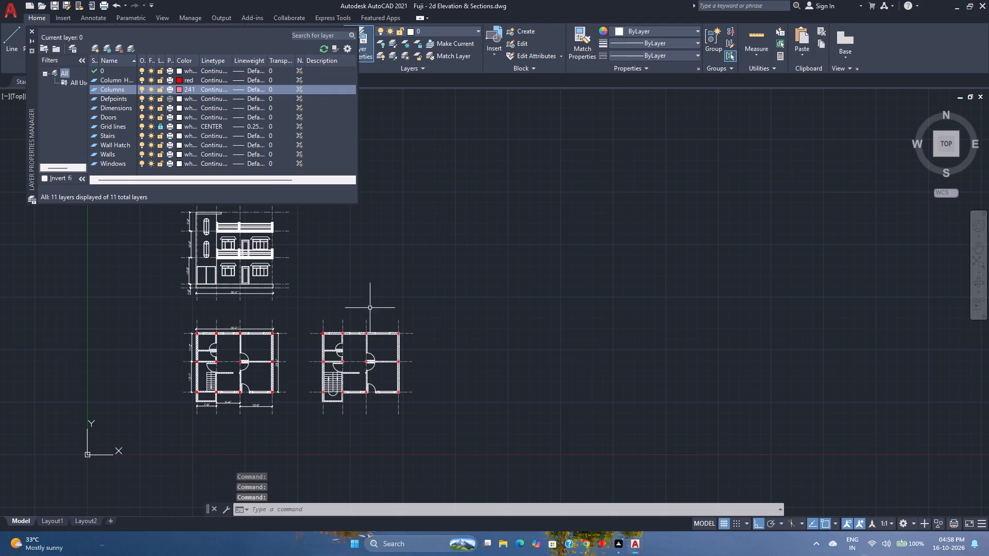
Examine the new column and column hatch colours on both floor plans.
scroll(316, 350, up, 7)
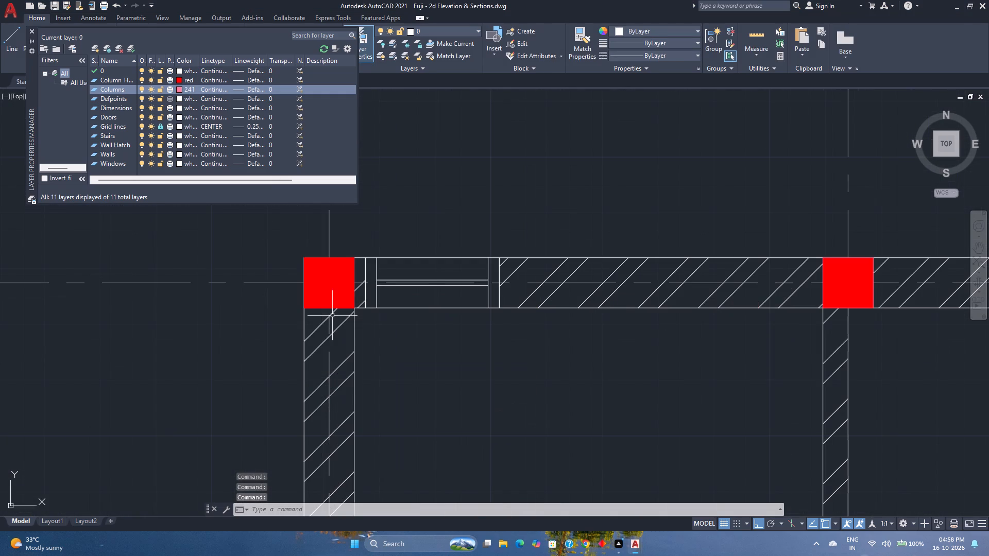
scroll(332, 316, down, 6)
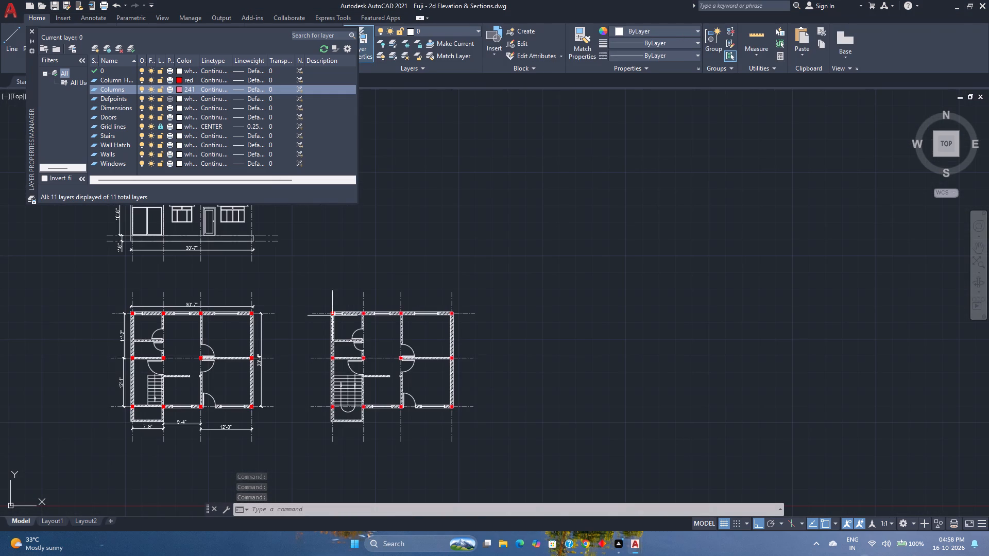
scroll(302, 286, up, 2)
middle_drag(297, 274, 317, 286)
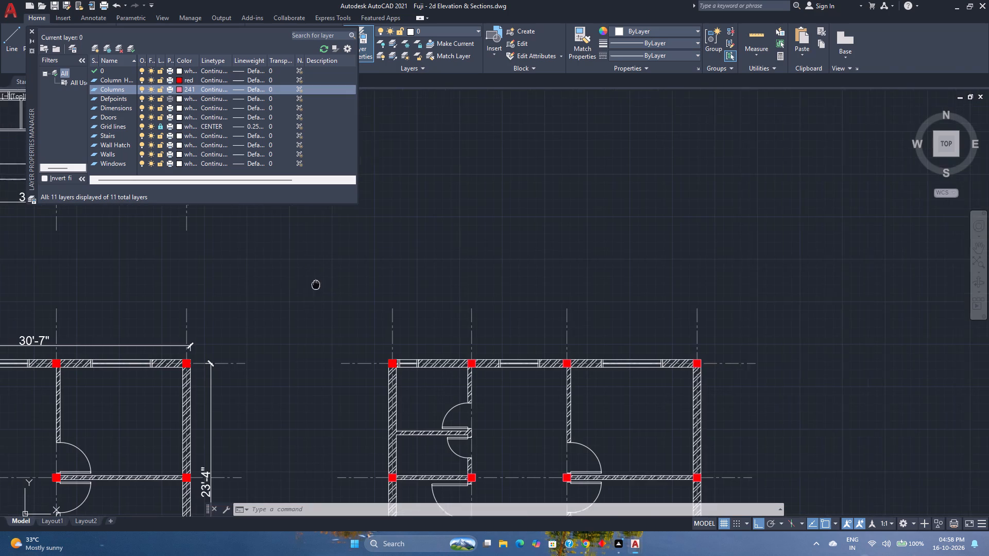
middle_drag(317, 286, 343, 315)
middle_click(343, 315)
scroll(343, 315, down, 2)
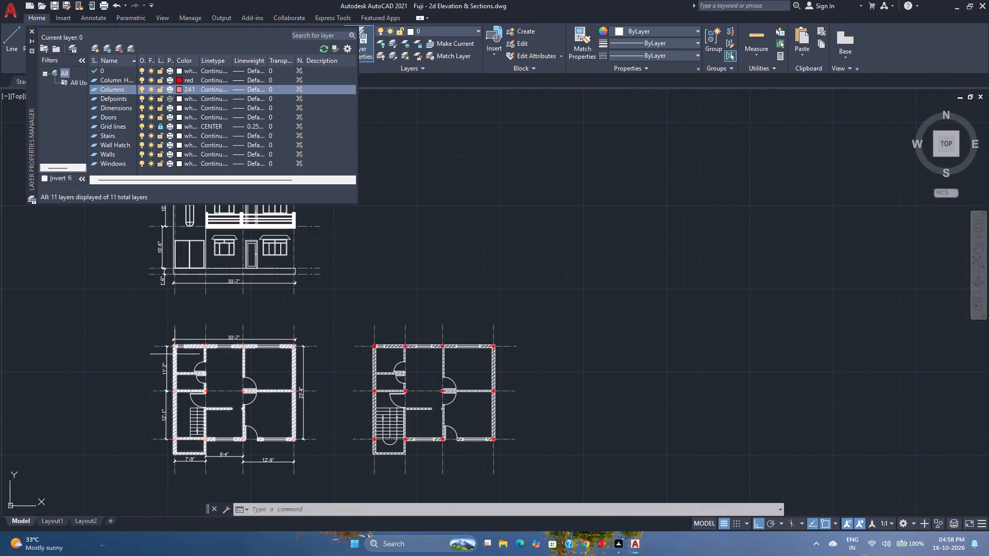
scroll(175, 354, up, 5)
scroll(177, 333, down, 4)
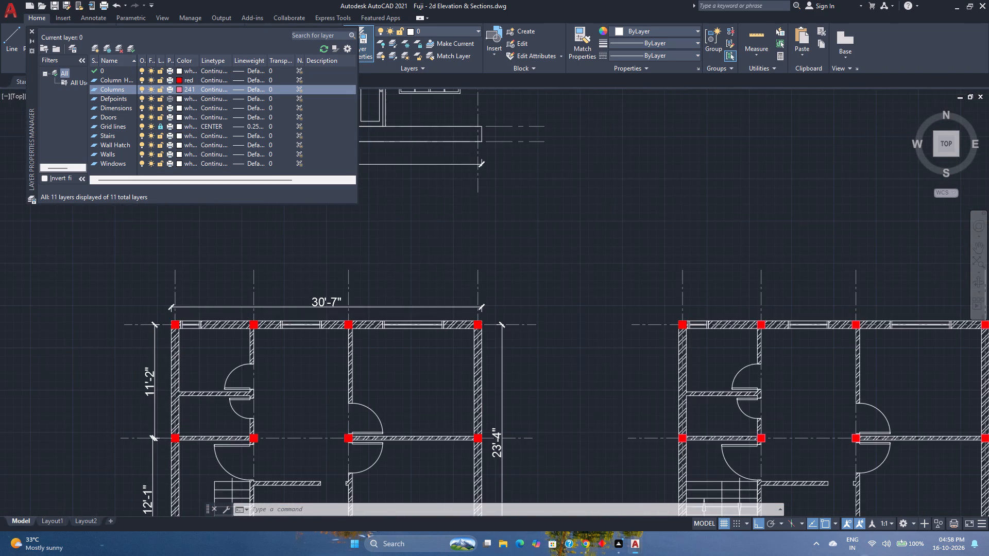
scroll(217, 362, down, 1)
scroll(296, 395, up, 3)
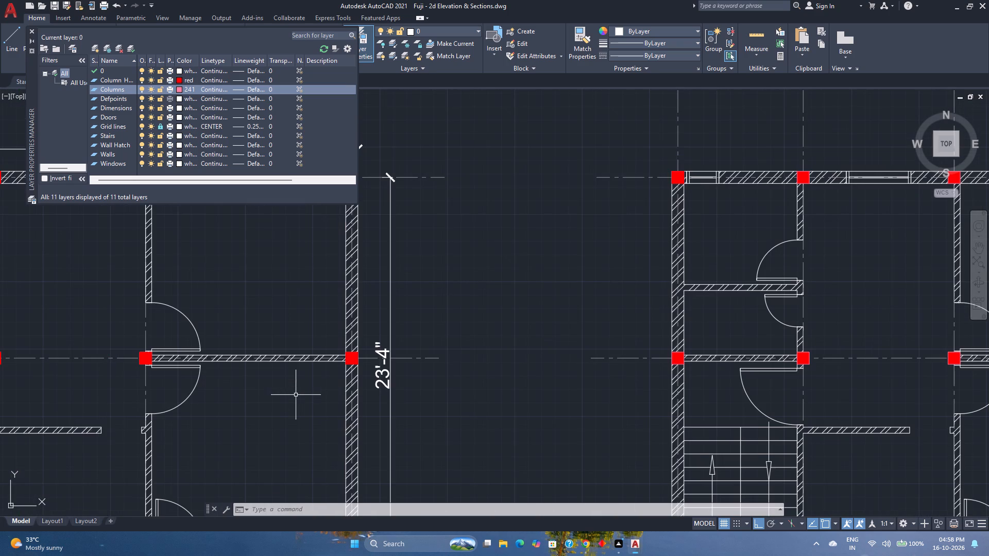
middle_click(296, 395)
middle_click(300, 392)
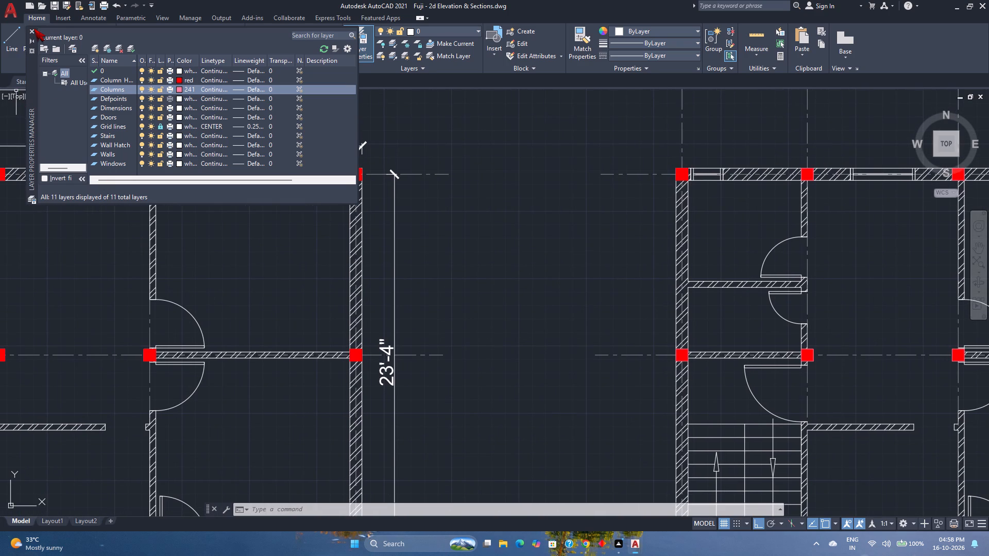
click(31, 29)
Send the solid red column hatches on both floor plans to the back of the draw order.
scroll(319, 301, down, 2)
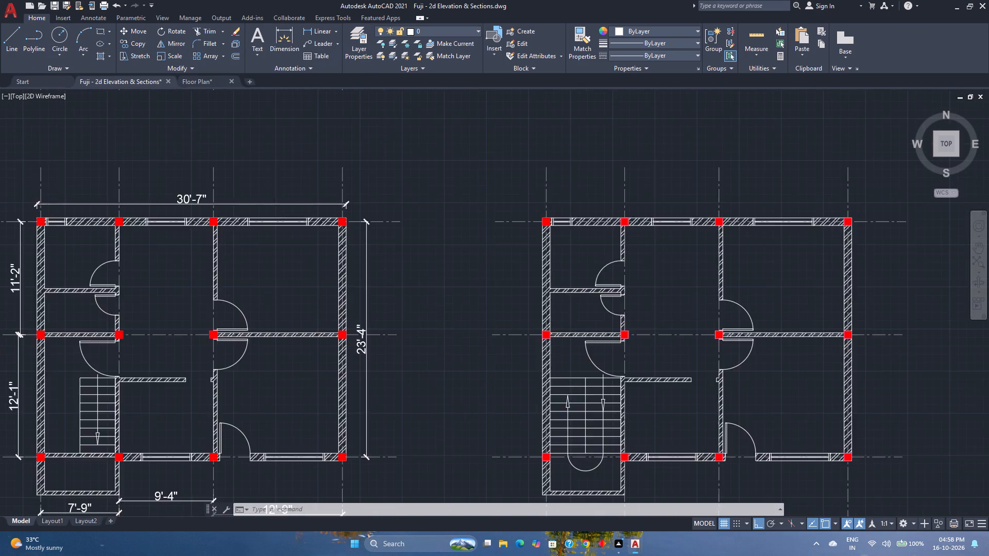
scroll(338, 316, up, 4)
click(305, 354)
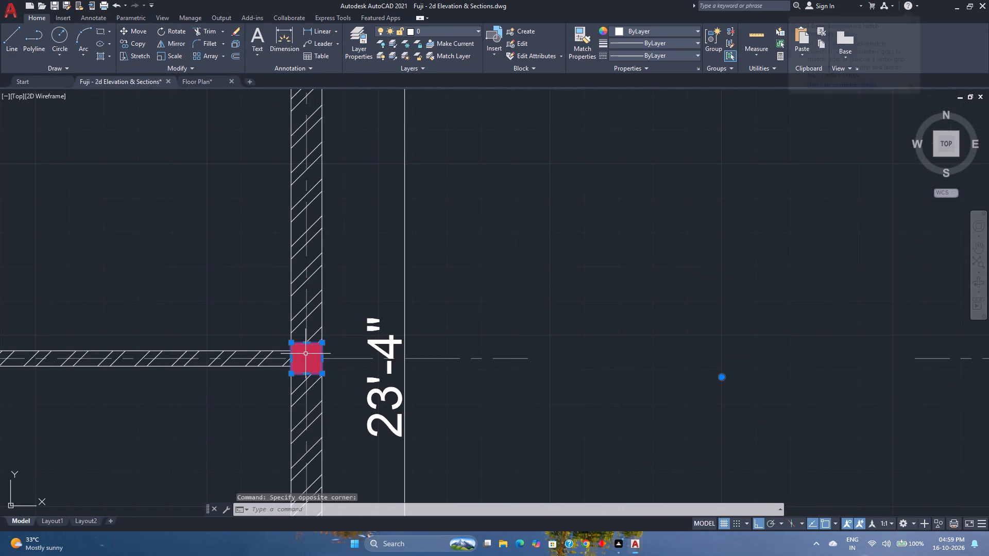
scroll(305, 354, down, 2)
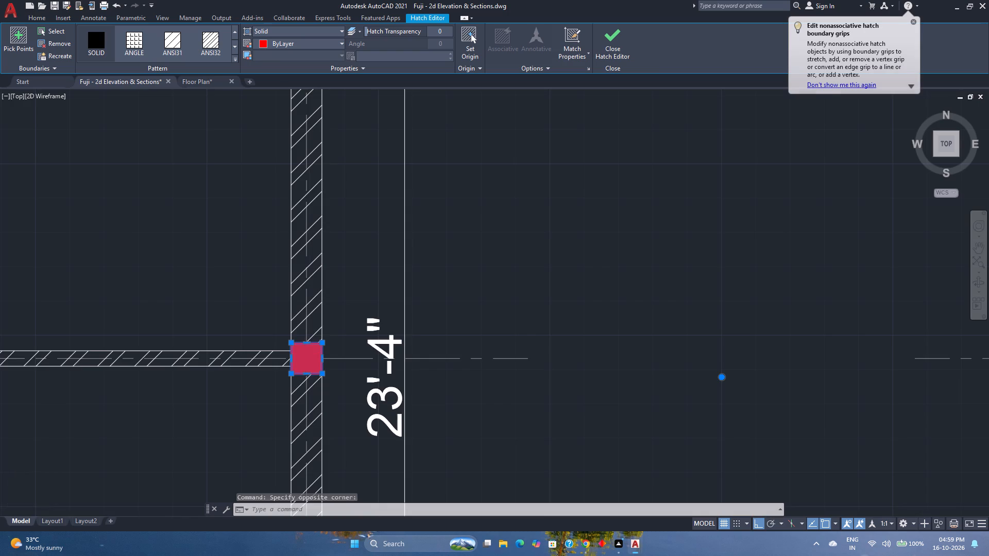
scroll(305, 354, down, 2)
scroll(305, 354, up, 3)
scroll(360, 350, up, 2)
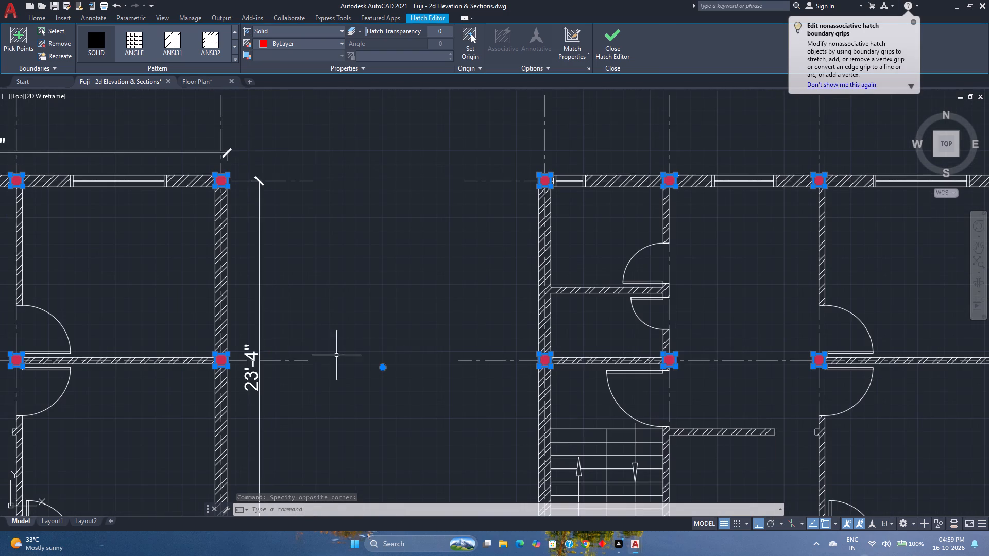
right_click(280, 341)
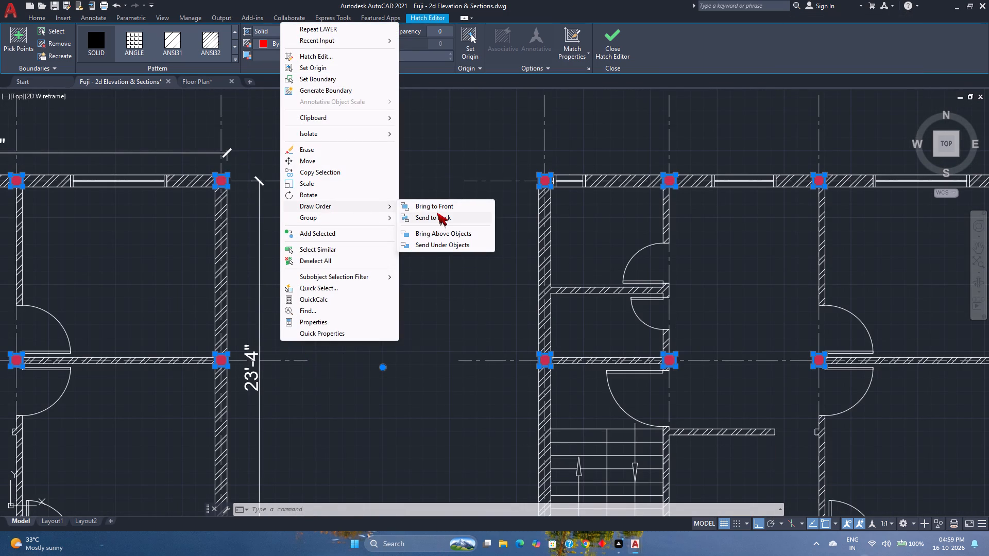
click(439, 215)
Examine how a column's outline, its red fill and the wall hatch overlap in the new draw order.
scroll(216, 361, up, 8)
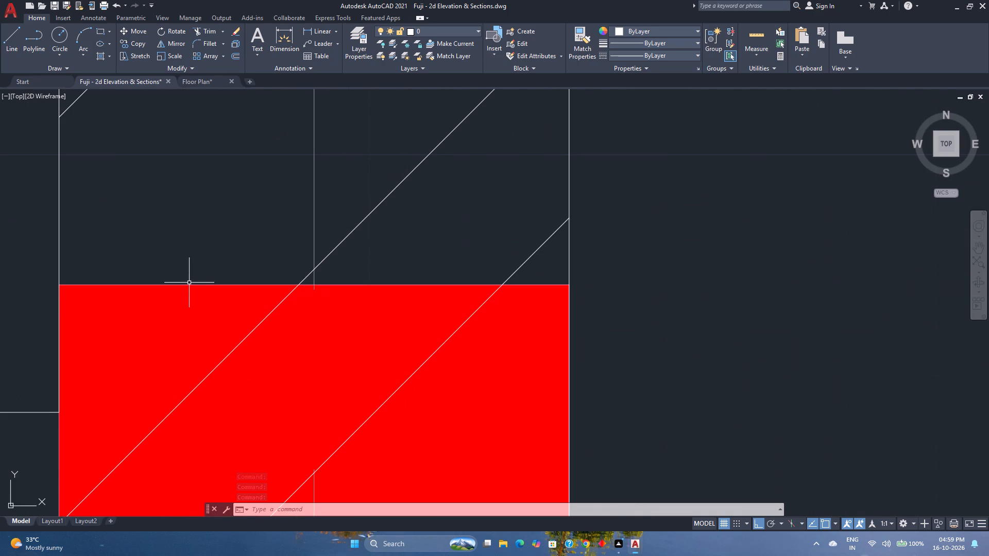
click(192, 285)
scroll(192, 285, down, 7)
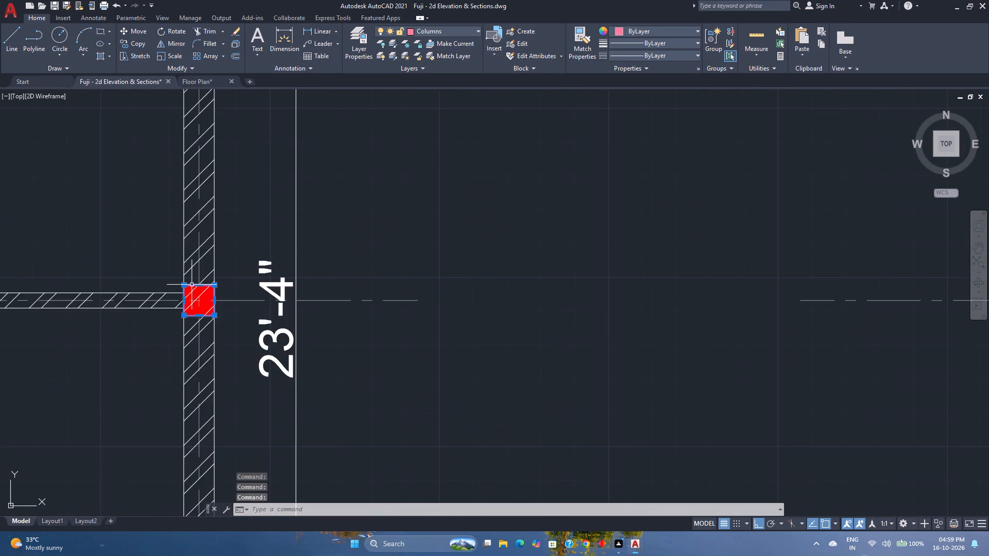
scroll(192, 285, down, 2)
middle_drag(192, 285, 274, 347)
middle_click(274, 347)
key(Escape)
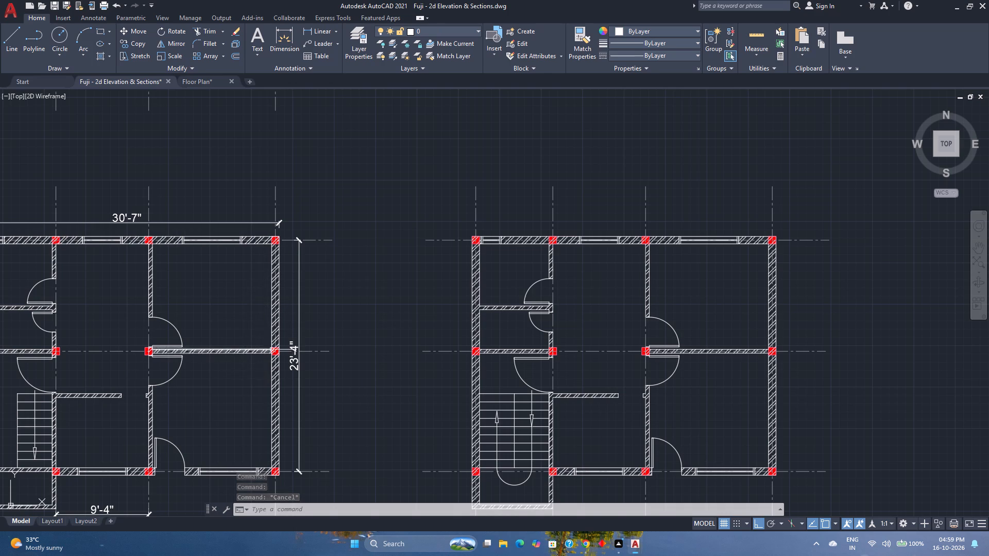
scroll(272, 350, up, 3)
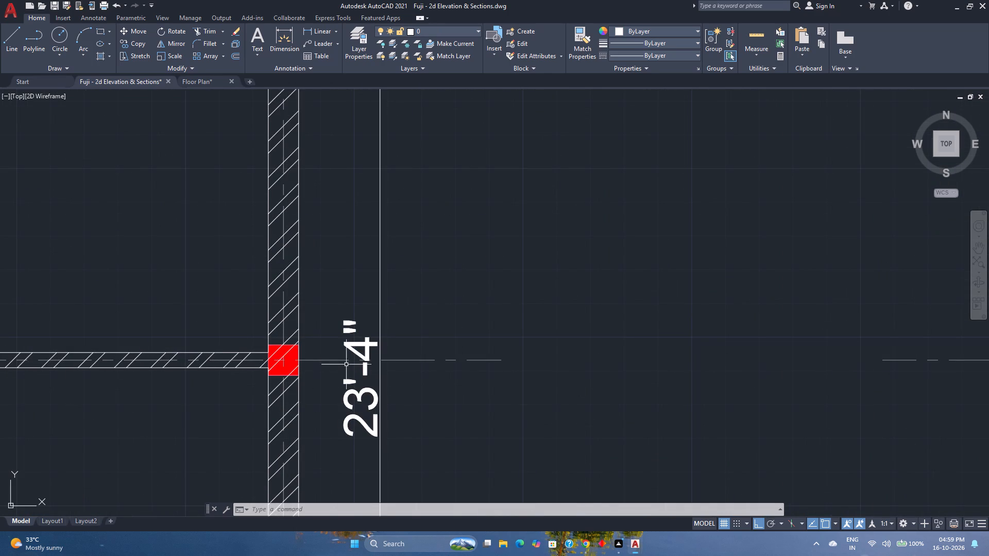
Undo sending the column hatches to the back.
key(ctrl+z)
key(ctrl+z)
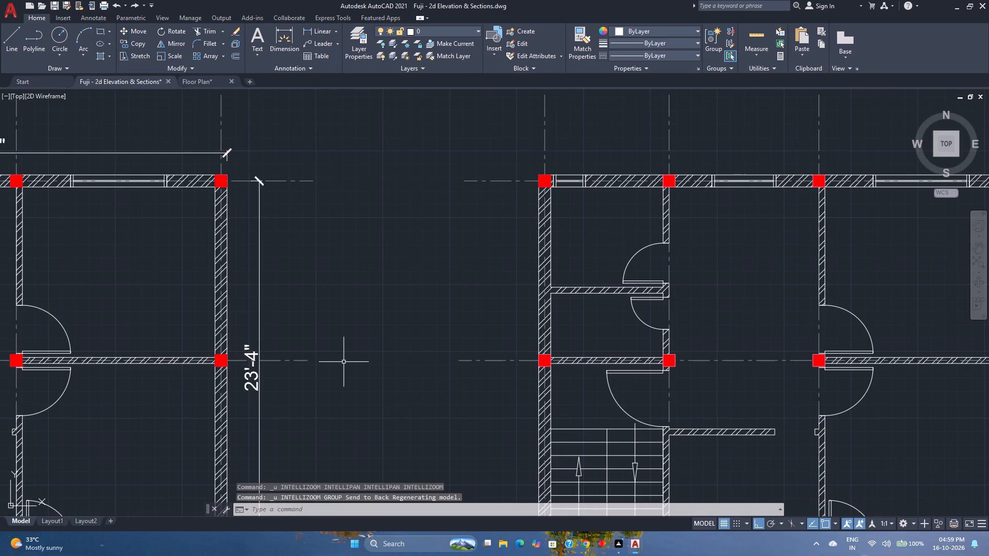
Set the Dimensions layer's colour to index colour 153.
scroll(165, 358, down, 1)
middle_drag(149, 410, 225, 403)
middle_click(272, 395)
scroll(235, 381, down, 1)
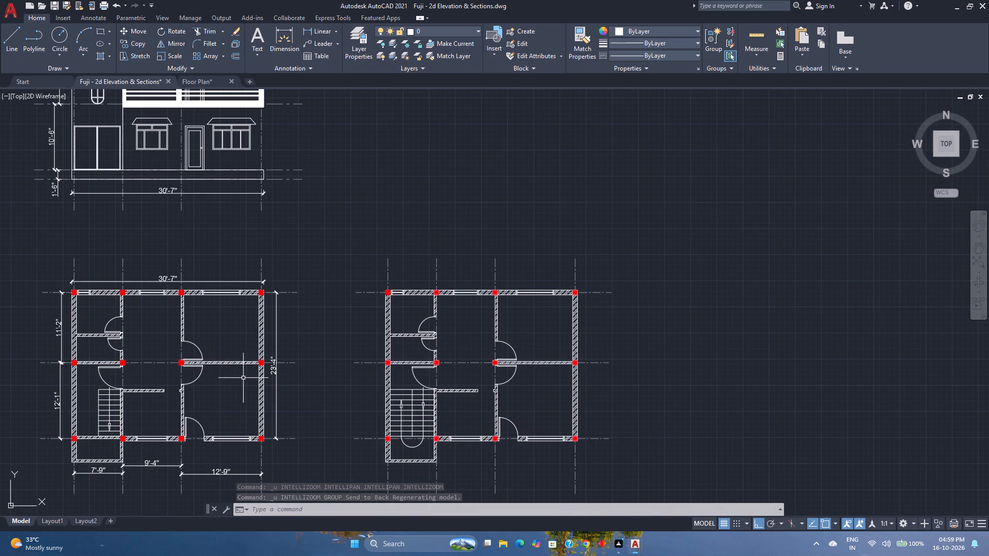
scroll(148, 361, up, 2)
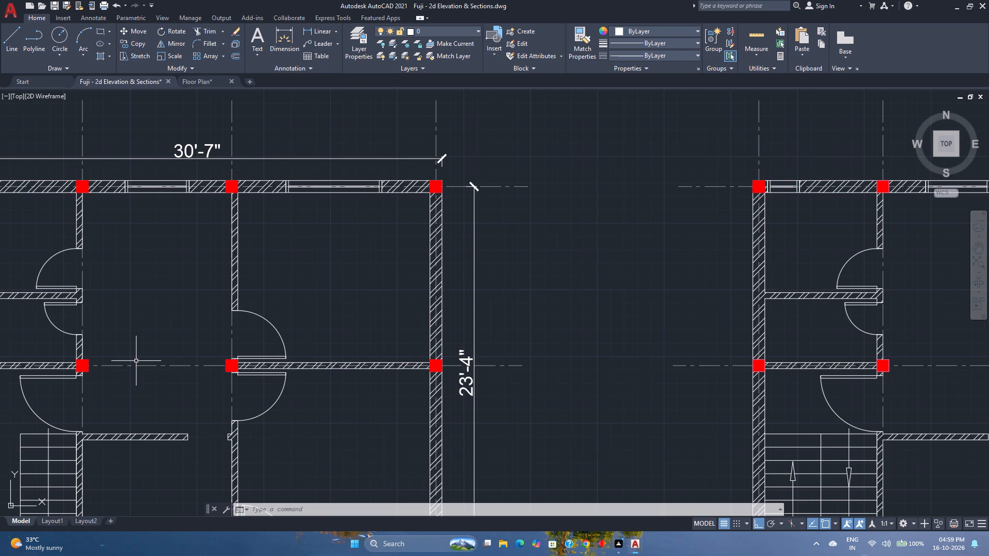
scroll(136, 361, down, 2)
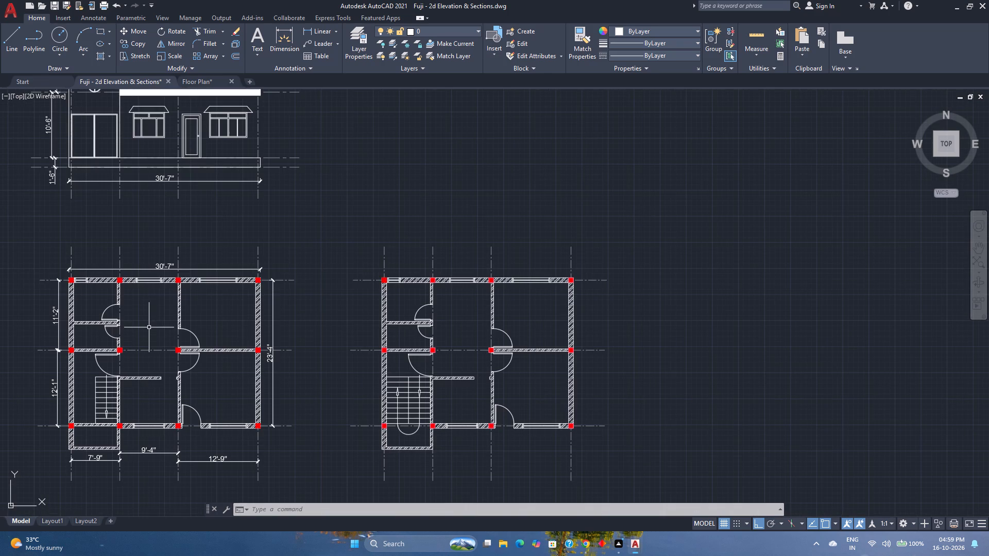
middle_drag(183, 273, 225, 309)
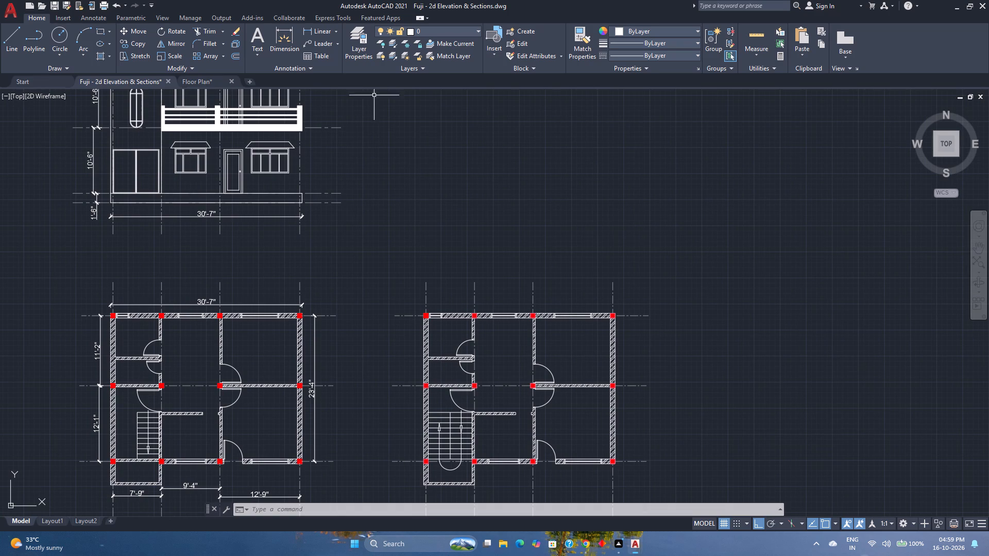
click(356, 57)
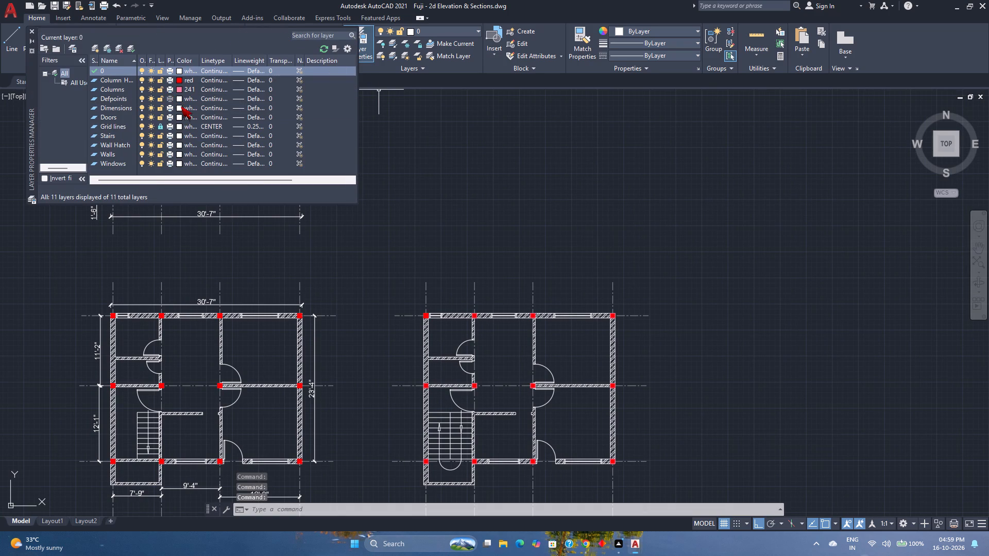
click(181, 106)
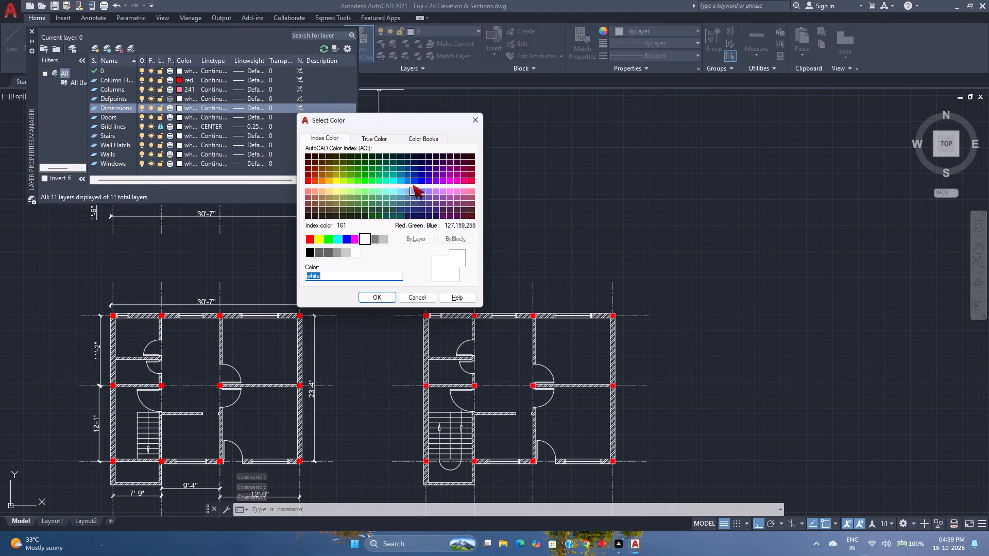
click(405, 180)
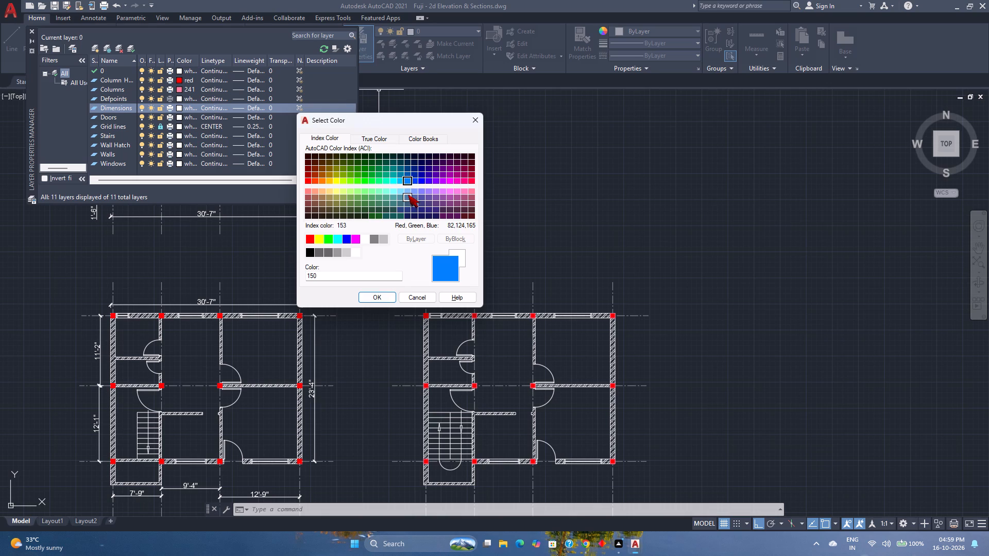
click(411, 199)
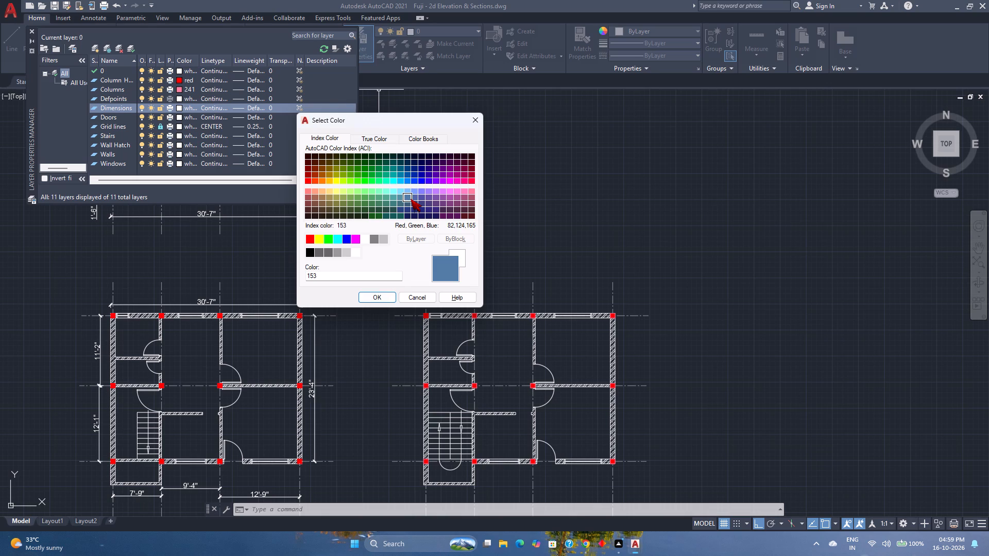
click(408, 191)
click(406, 199)
click(376, 298)
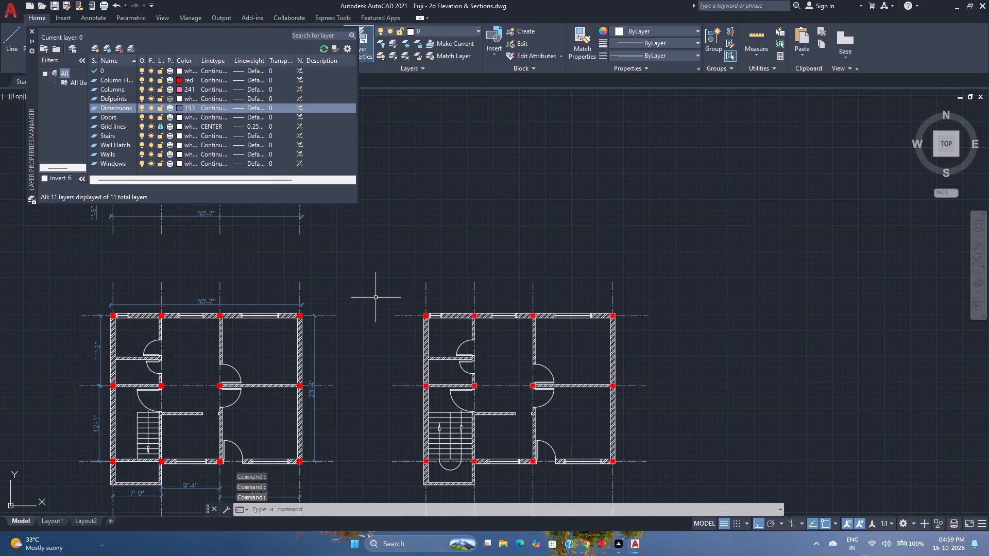
Set the Doors layer's colour to yellow.
click(177, 117)
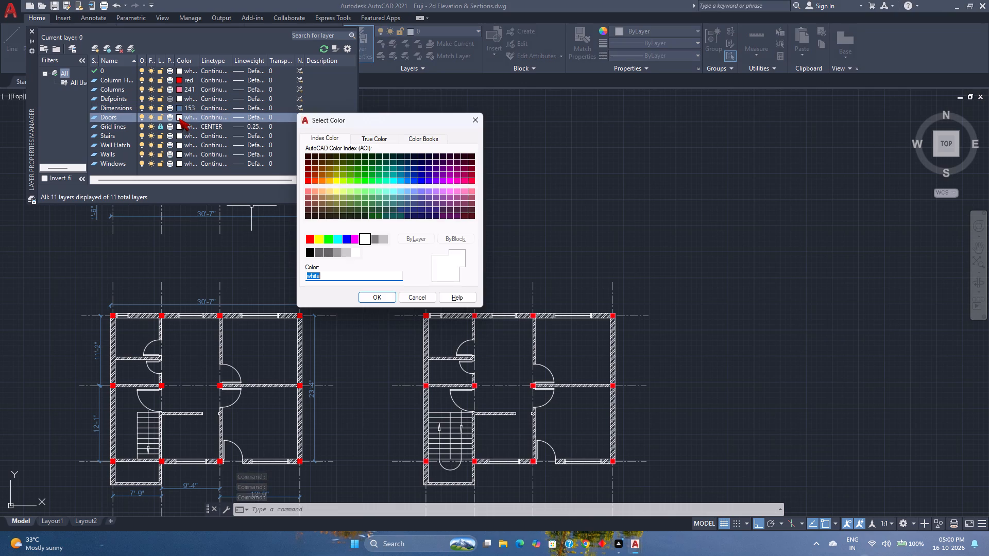
click(316, 237)
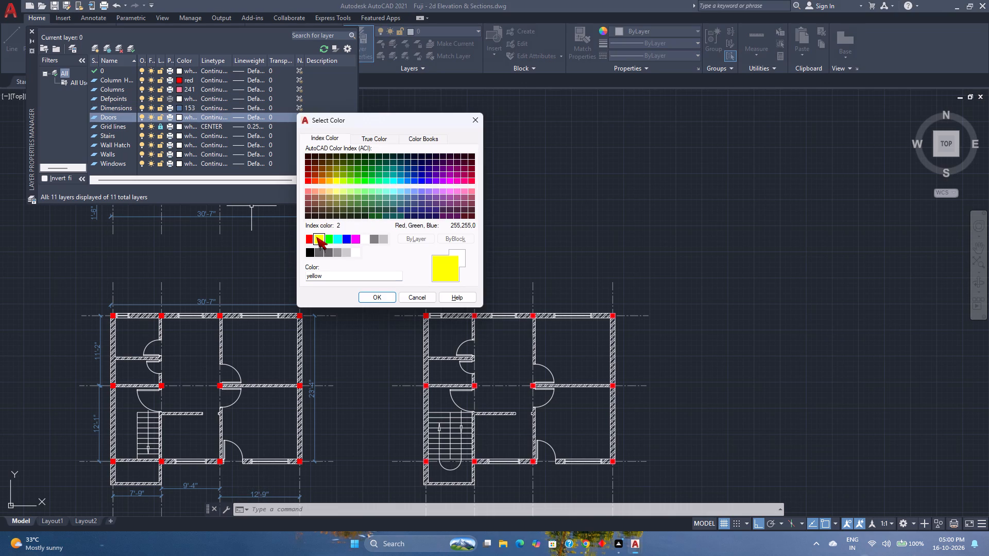
click(386, 299)
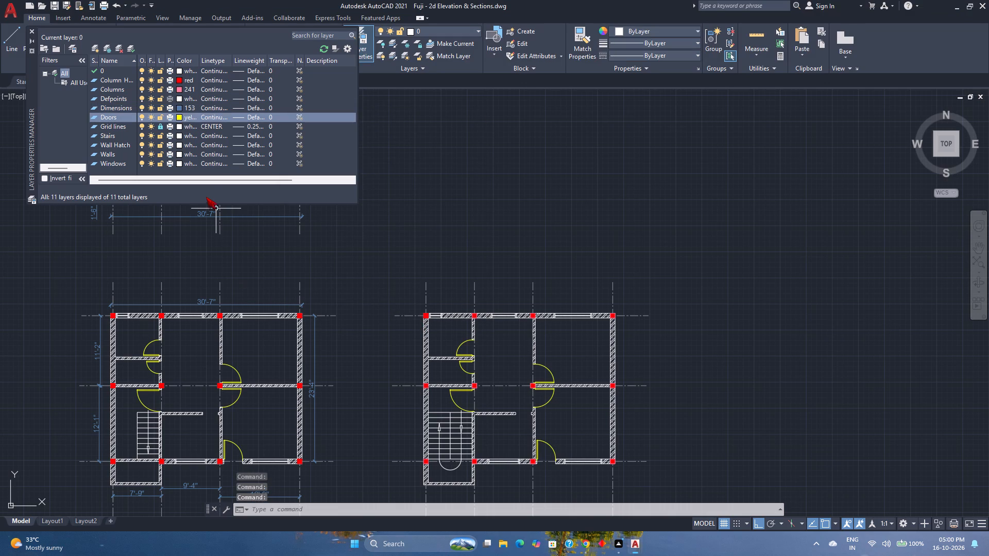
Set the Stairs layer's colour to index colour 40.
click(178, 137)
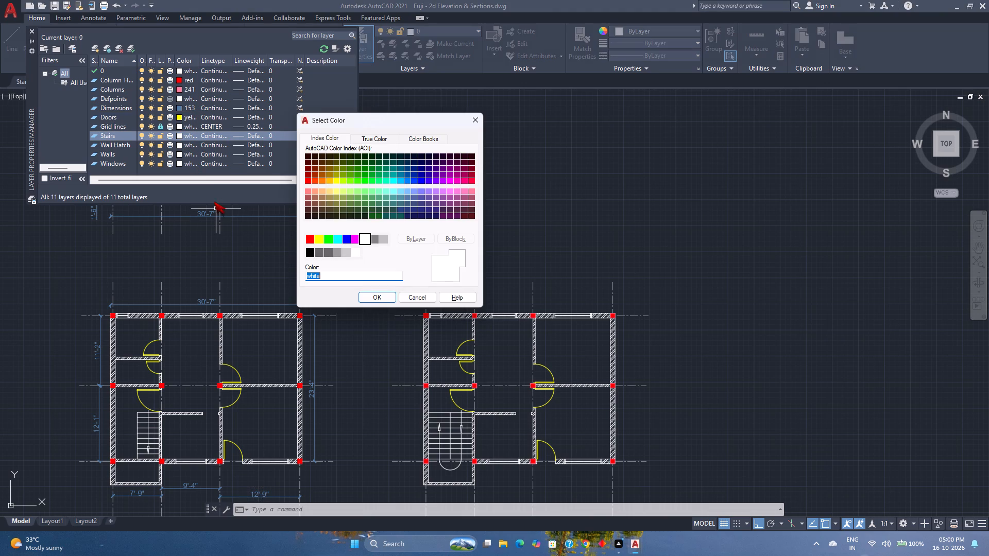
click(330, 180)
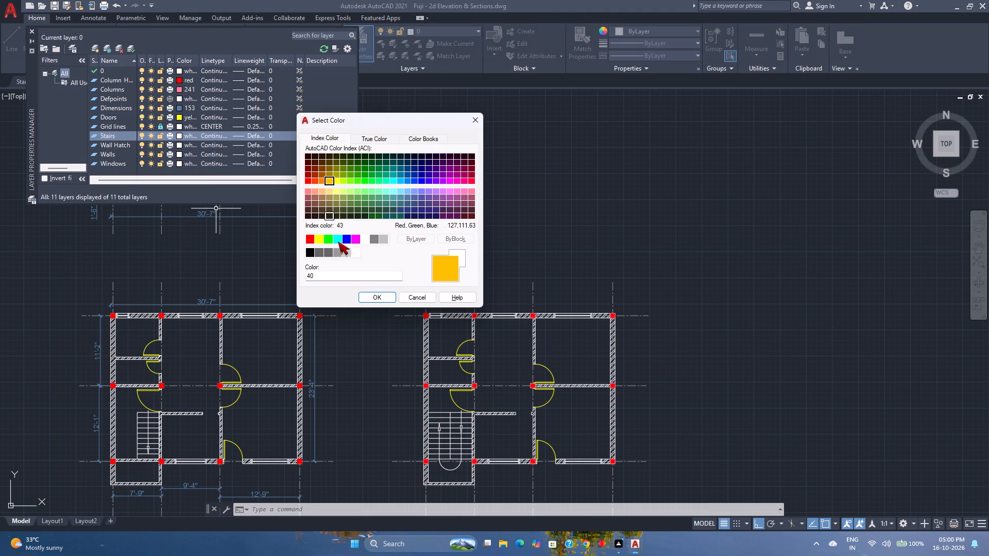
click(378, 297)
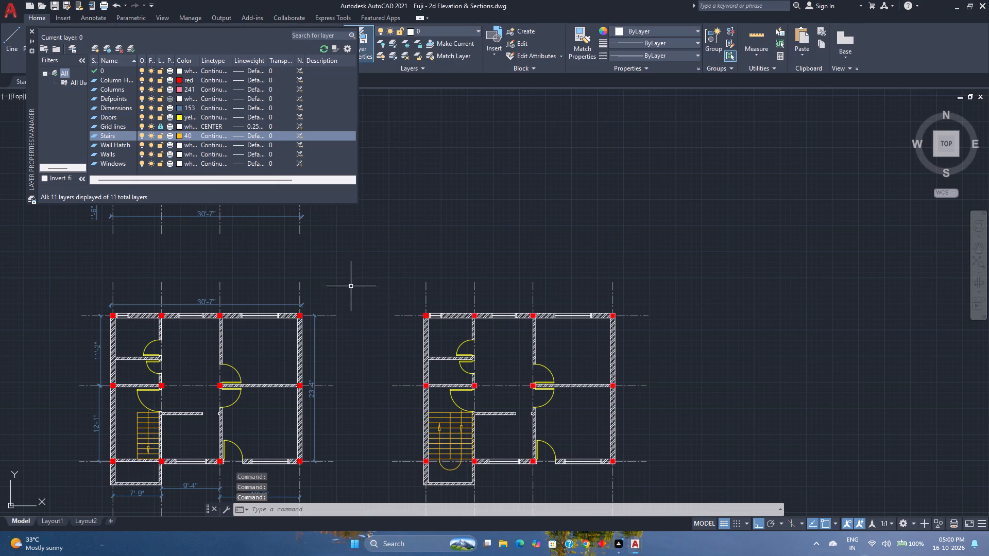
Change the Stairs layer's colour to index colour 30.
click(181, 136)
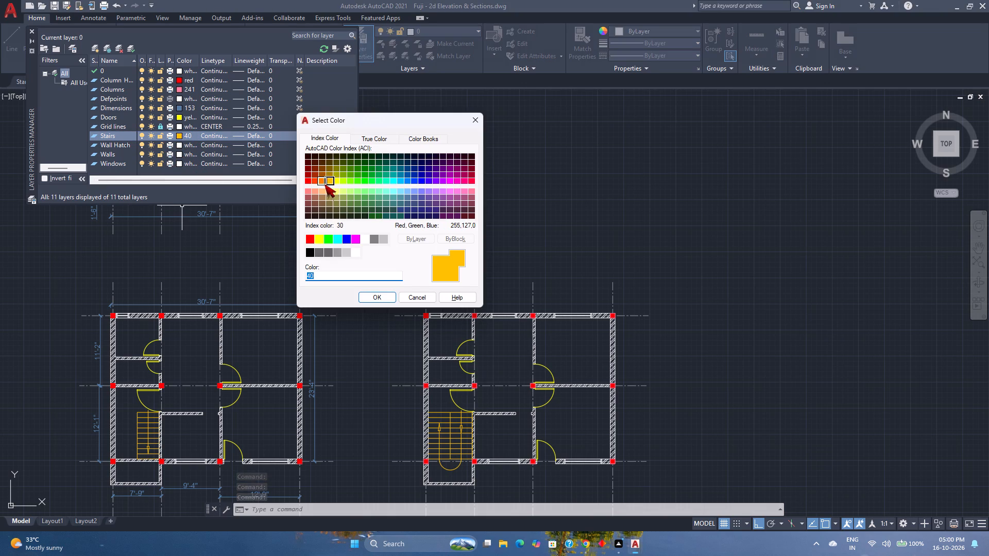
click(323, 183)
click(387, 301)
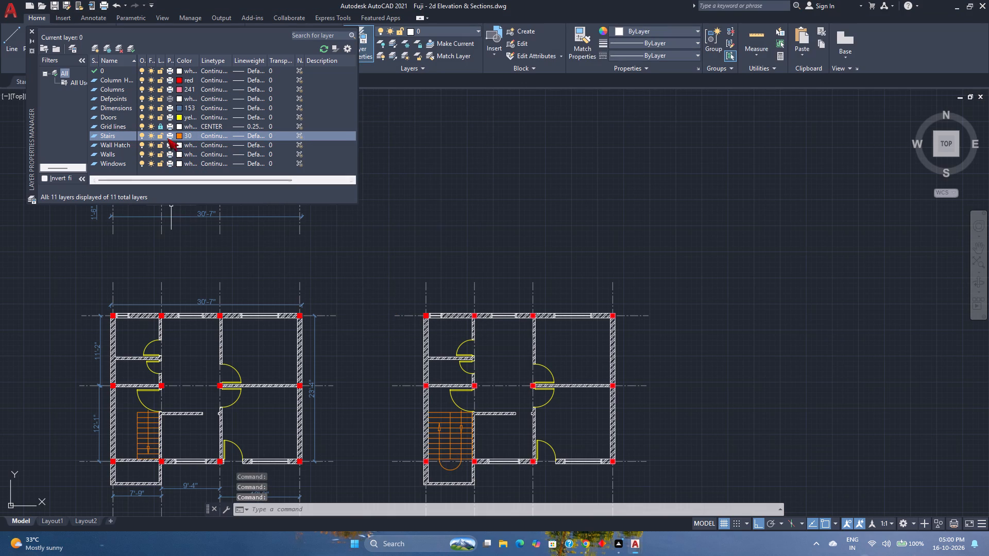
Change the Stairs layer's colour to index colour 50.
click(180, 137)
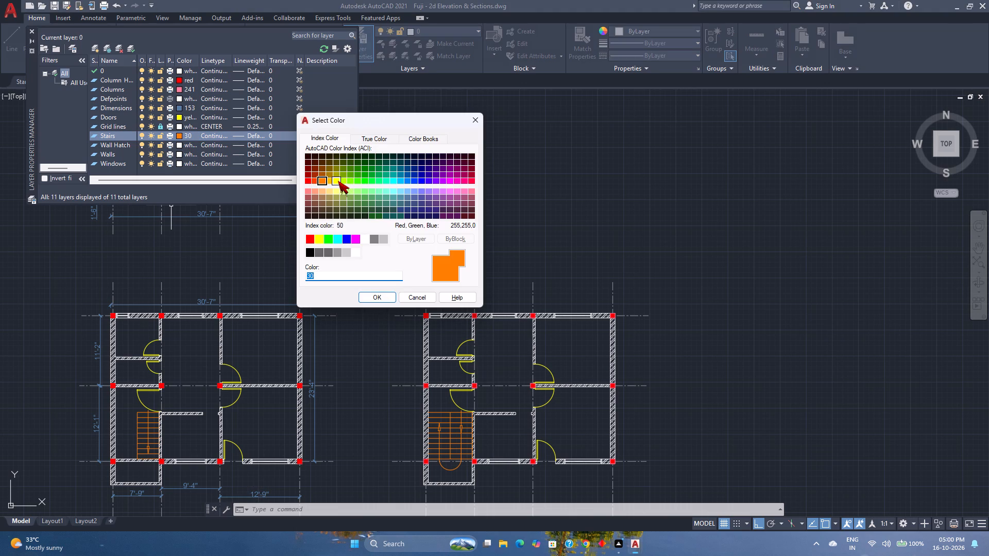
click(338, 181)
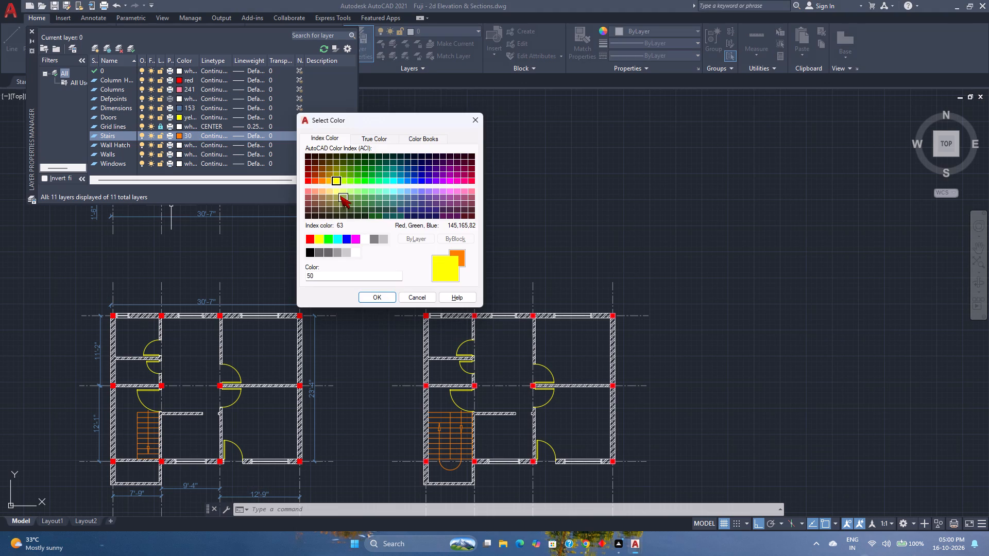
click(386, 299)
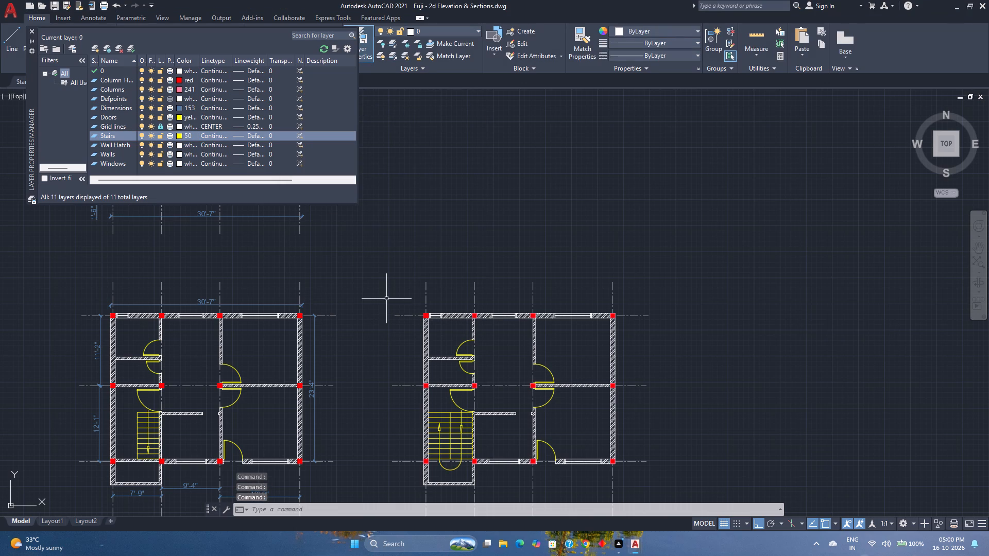
Set the Stairs layer's colour to the true colour RGB 249,200,6.
click(181, 136)
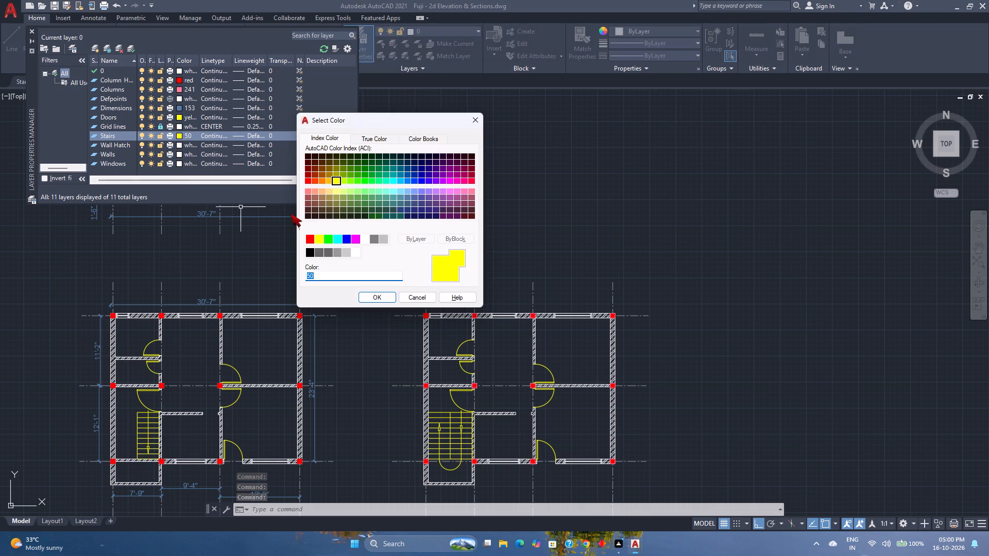
click(371, 135)
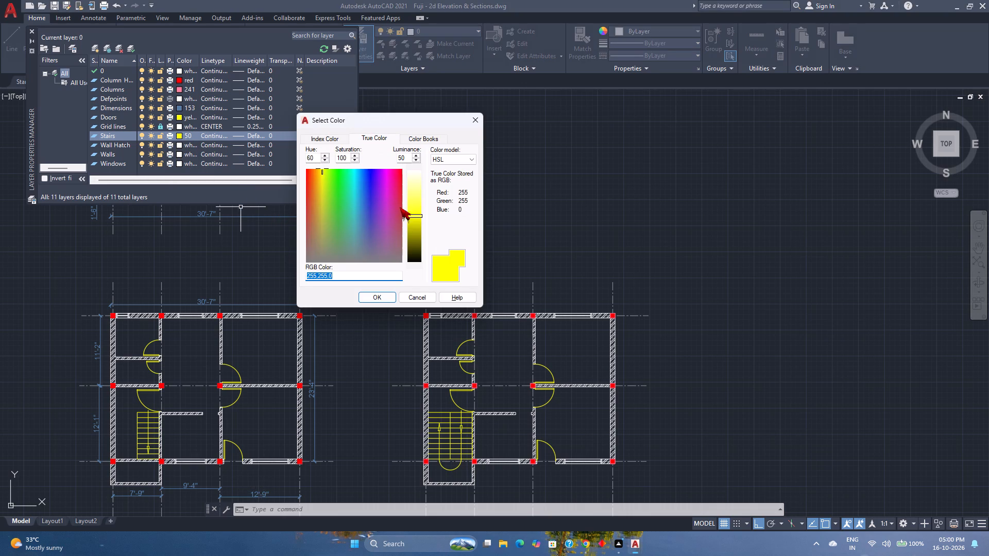
click(319, 172)
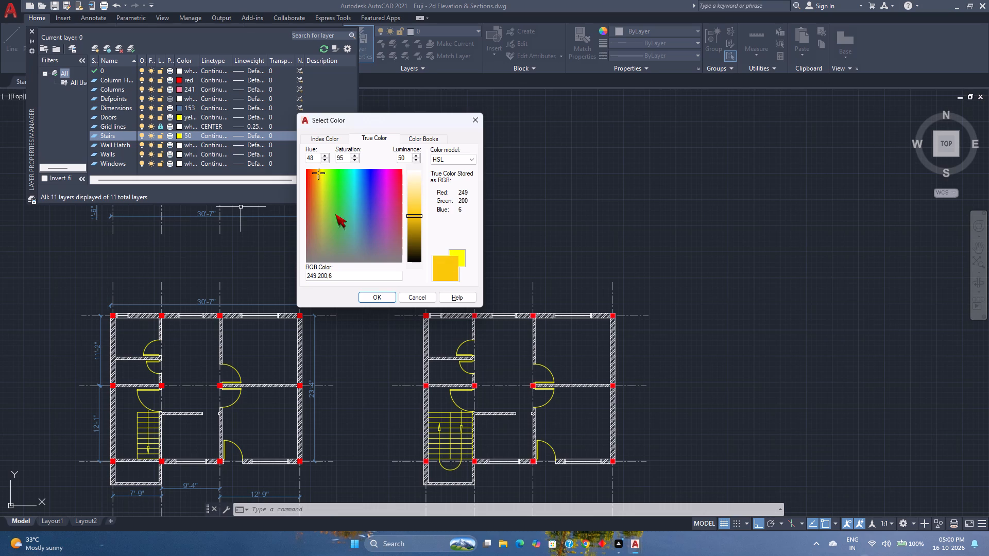
click(373, 300)
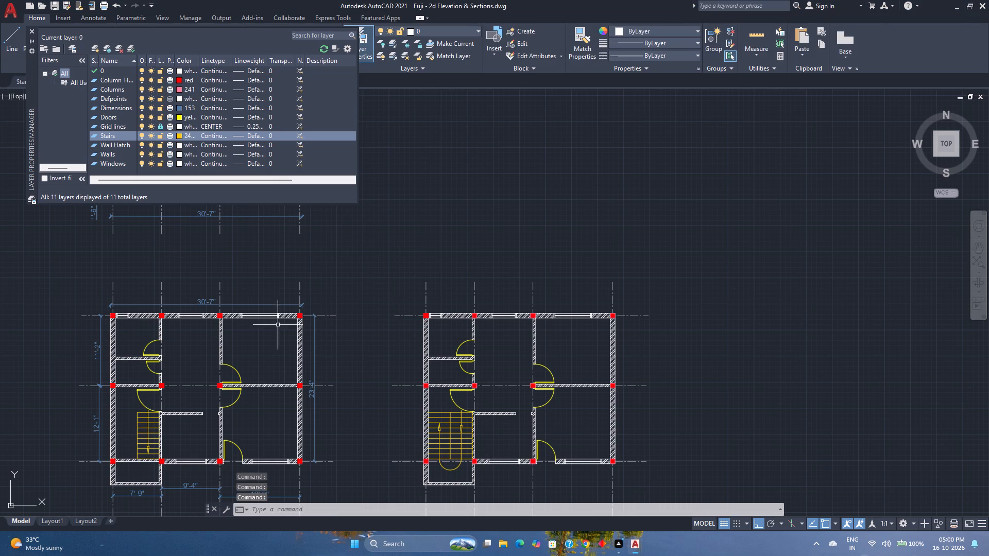
Change the Stairs layer's colour from a true colour to index colour 40.
scroll(128, 427, up, 6)
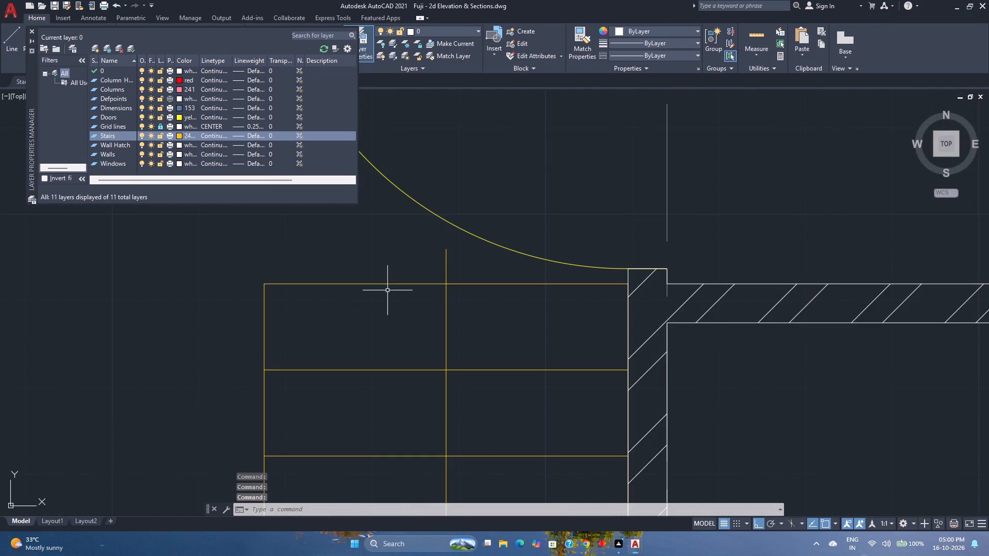
scroll(388, 289, down, 7)
middle_drag(388, 289, 224, 359)
middle_click(224, 359)
middle_click(220, 361)
middle_drag(220, 361, 220, 366)
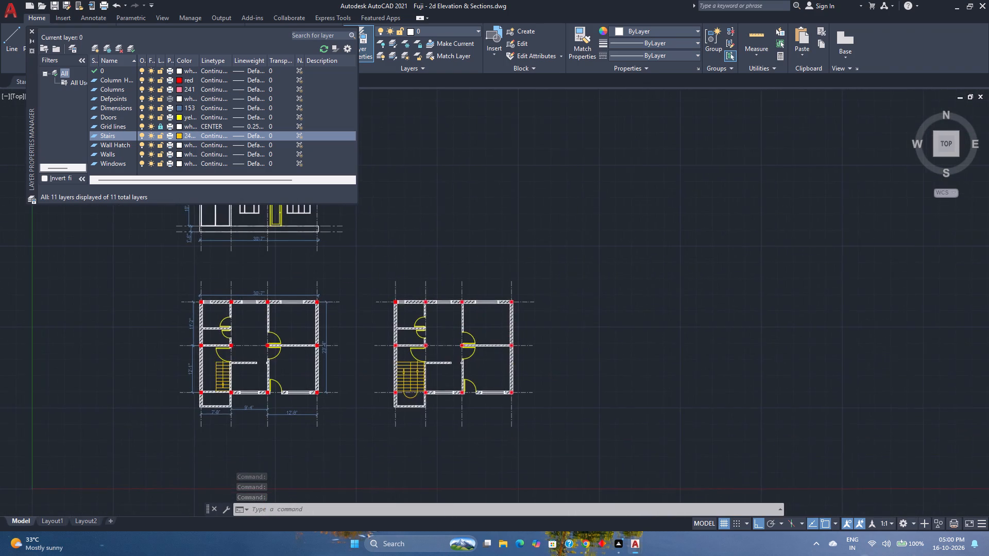
middle_drag(220, 366, 220, 383)
click(178, 135)
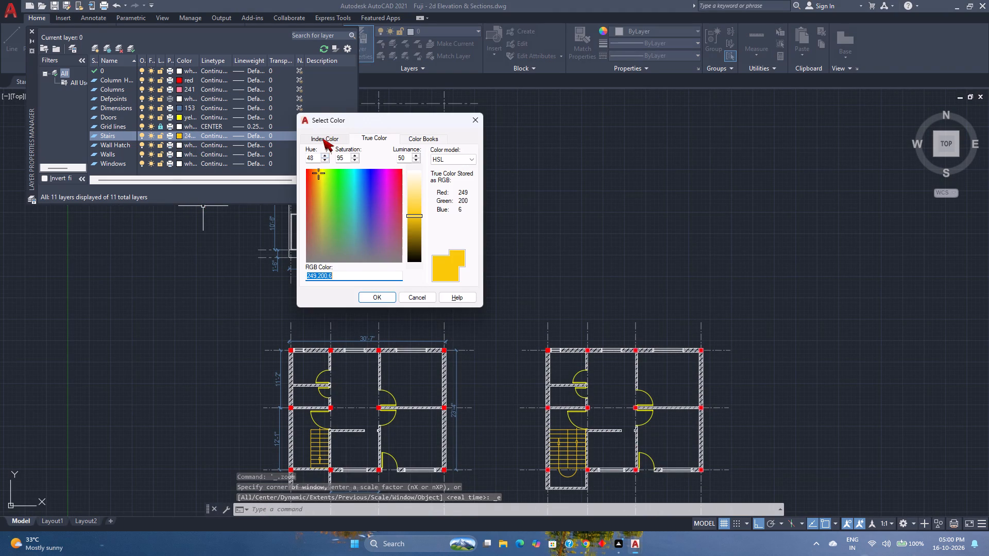
click(322, 138)
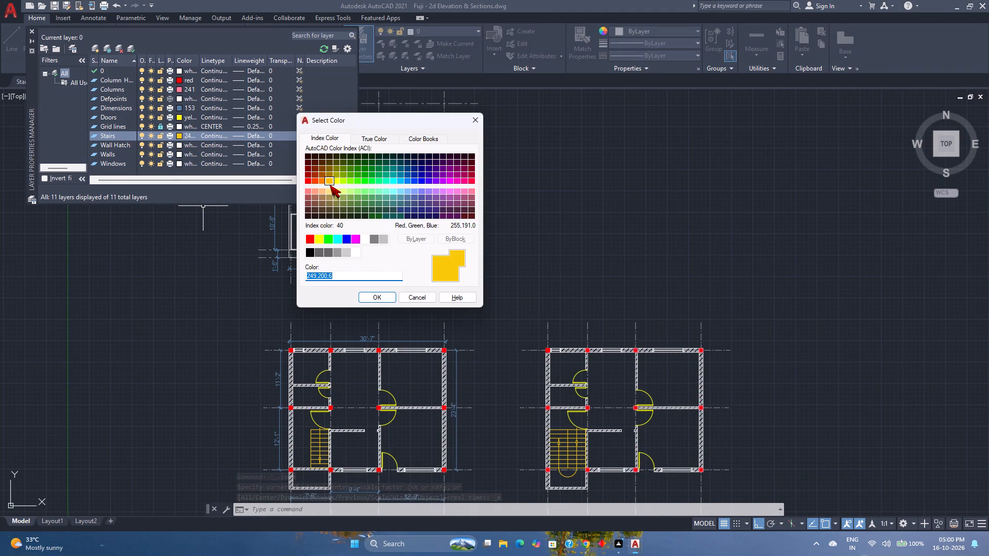
click(330, 185)
click(389, 299)
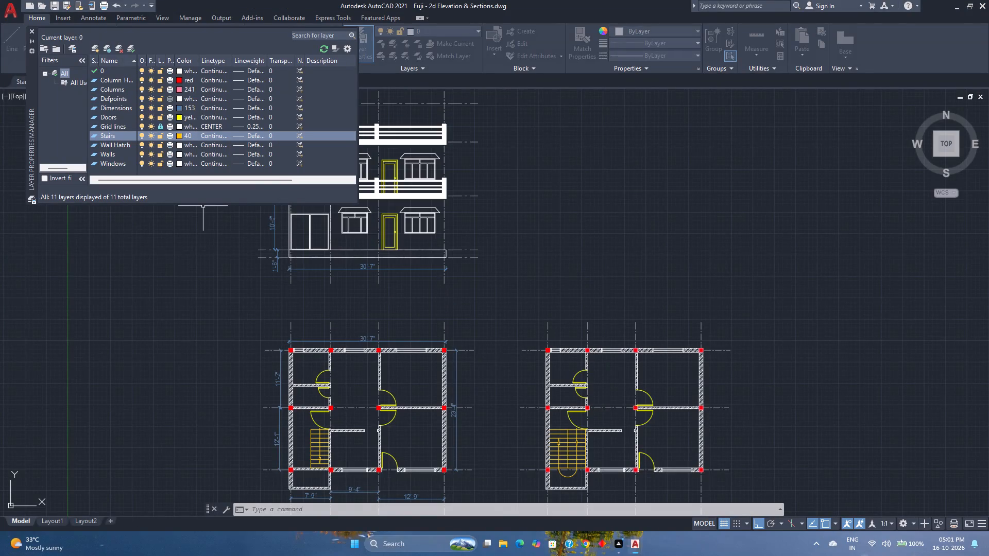
Set the Windows layer's colour to index colour 140.
scroll(395, 299, down, 1)
middle_drag(395, 299, 295, 367)
middle_click(294, 368)
middle_click(294, 368)
scroll(282, 303, up, 1)
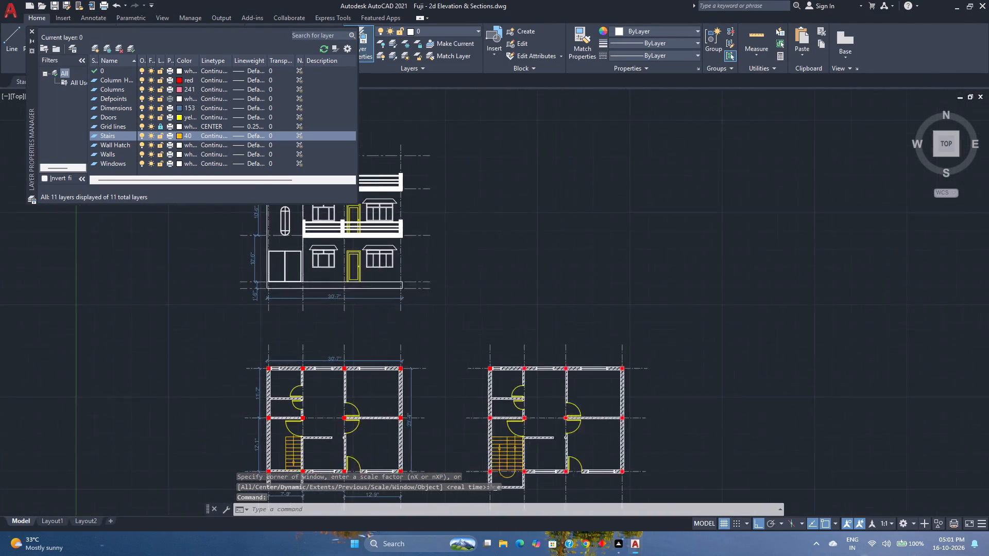
middle_drag(358, 264, 346, 275)
middle_click(346, 275)
middle_drag(329, 283, 313, 290)
middle_drag(304, 294, 199, 333)
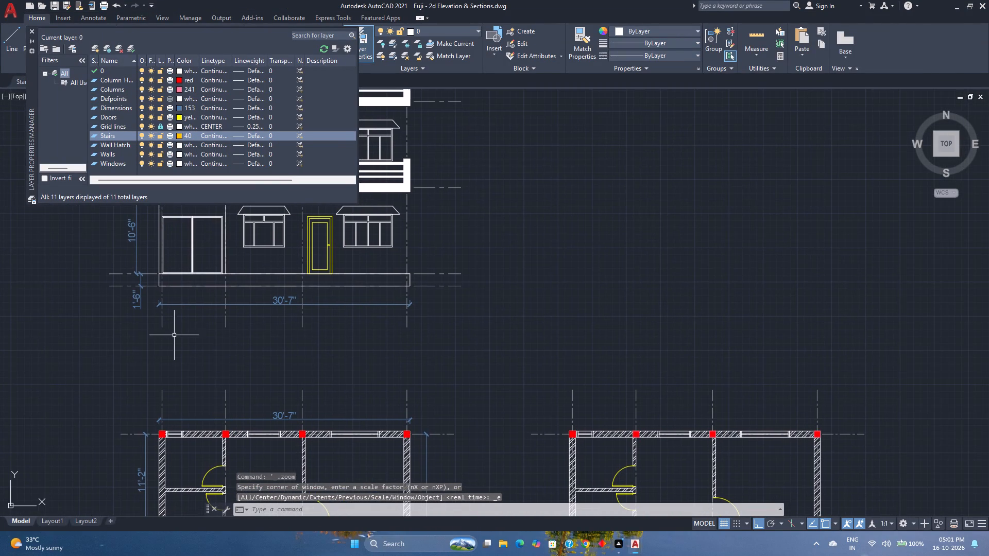
scroll(166, 325, down, 1)
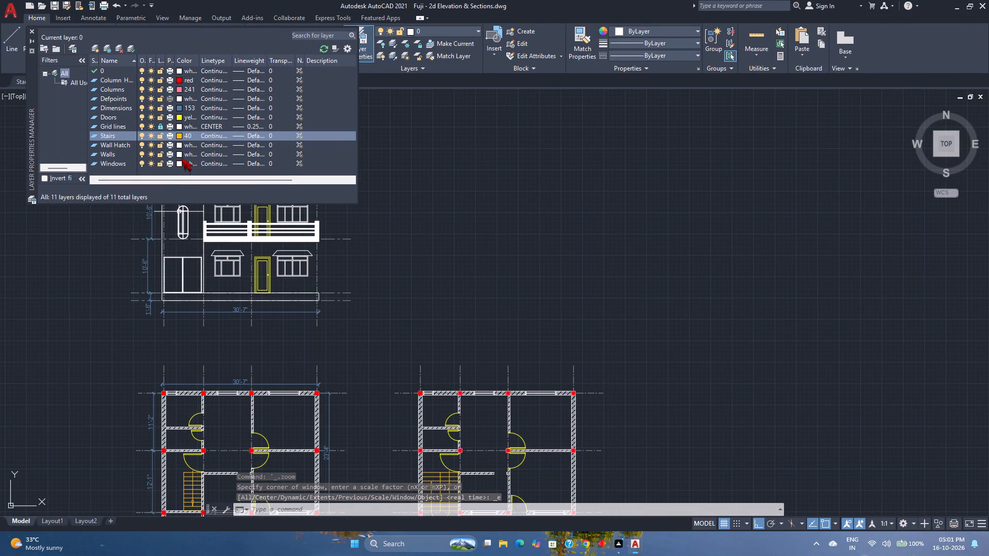
click(177, 164)
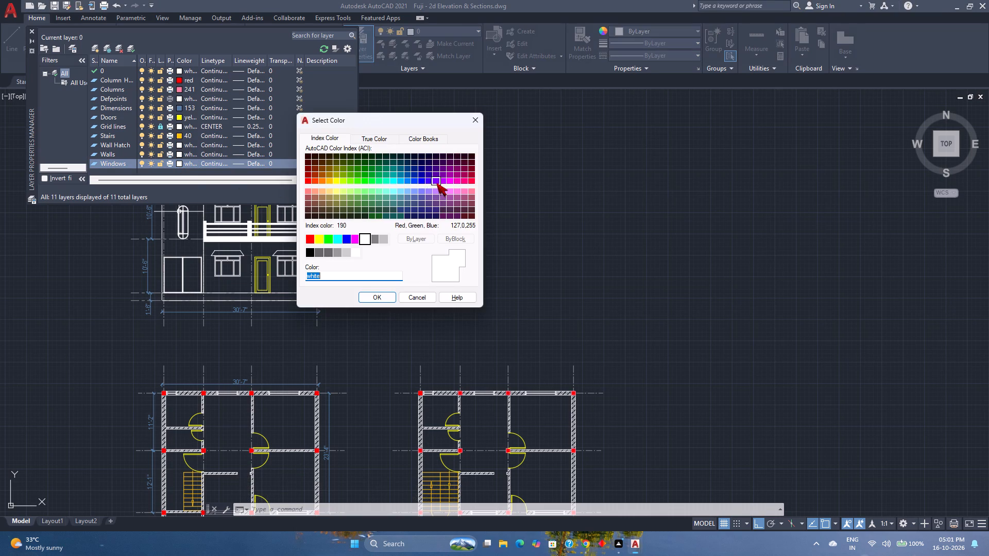
click(401, 183)
click(364, 296)
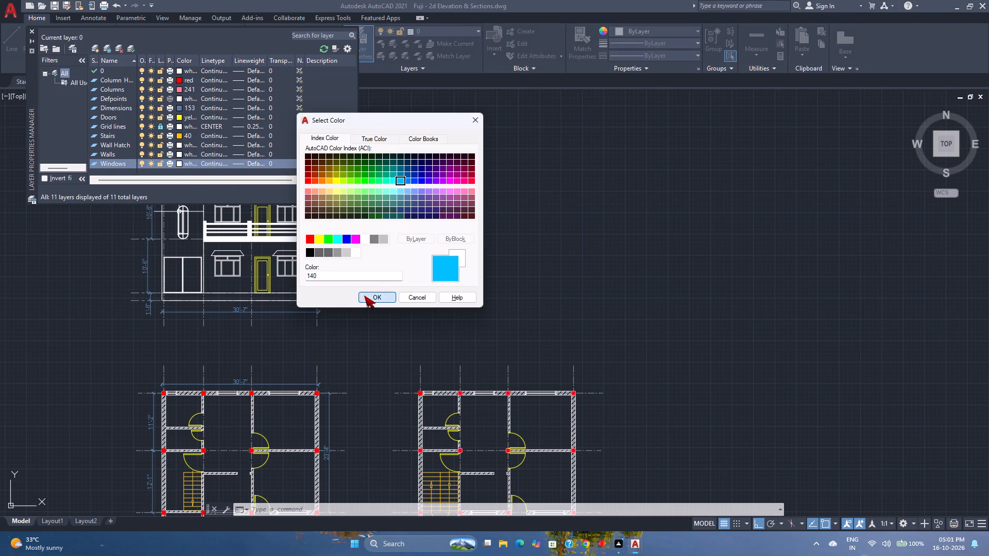
Move the two tall round-ended windows on the elevation's stair tower to the Windows layer.
scroll(237, 250, down, 1)
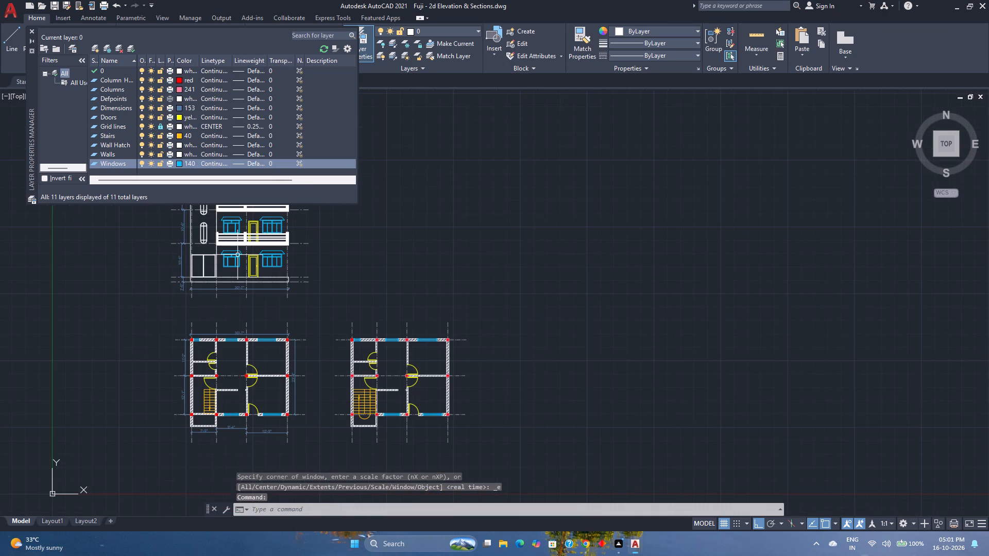
middle_drag(237, 255, 239, 335)
scroll(235, 333, up, 1)
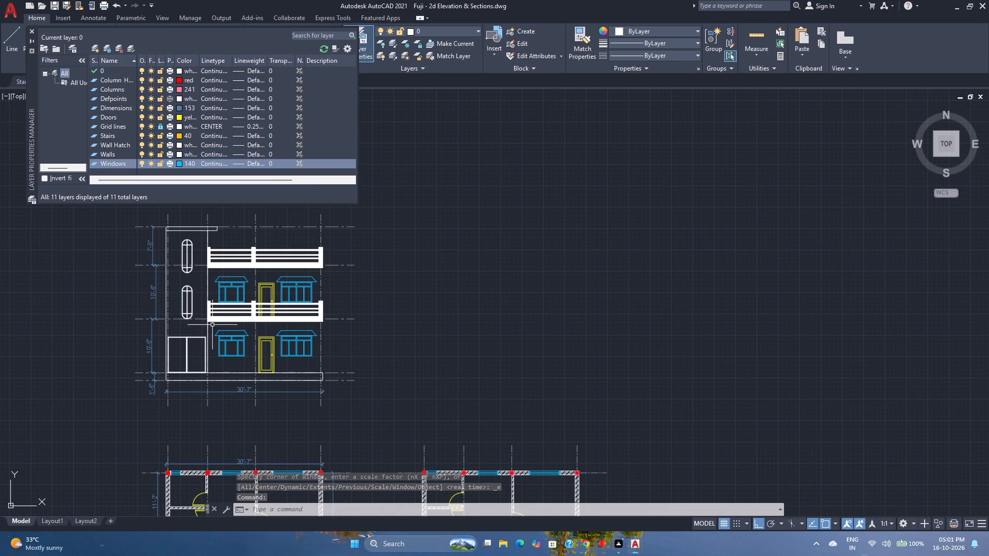
scroll(189, 308, up, 3)
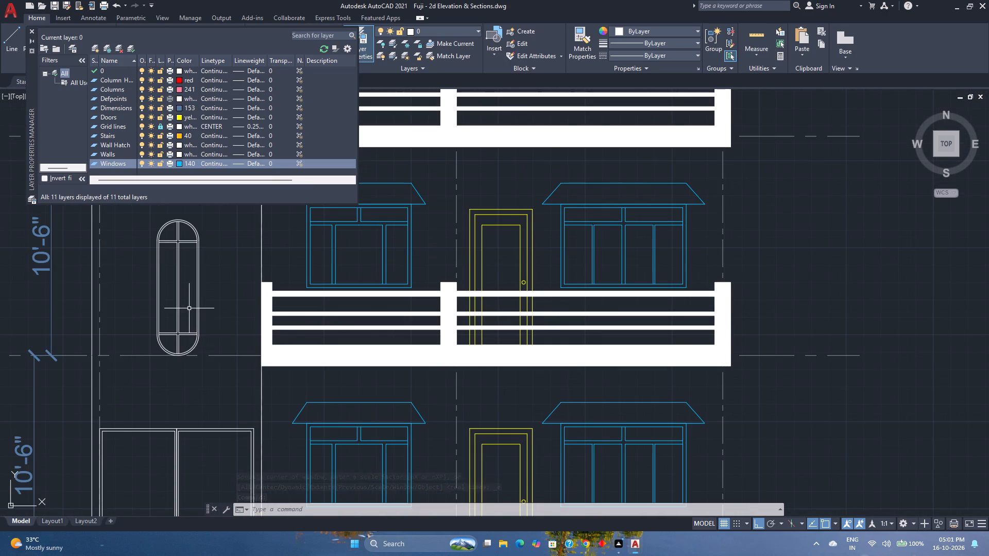
click(212, 346)
scroll(163, 291, down, 1)
middle_drag(163, 291, 237, 430)
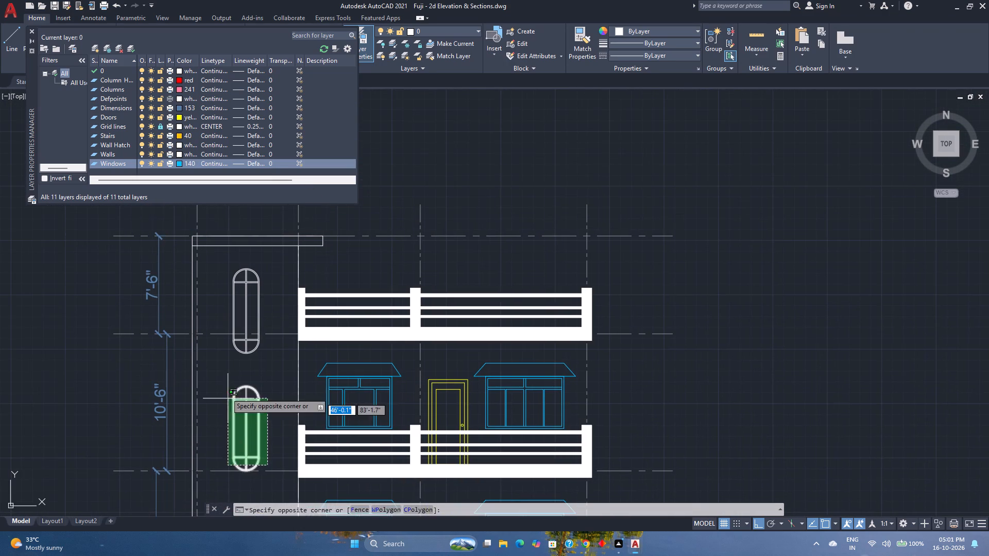
click(221, 379)
click(269, 384)
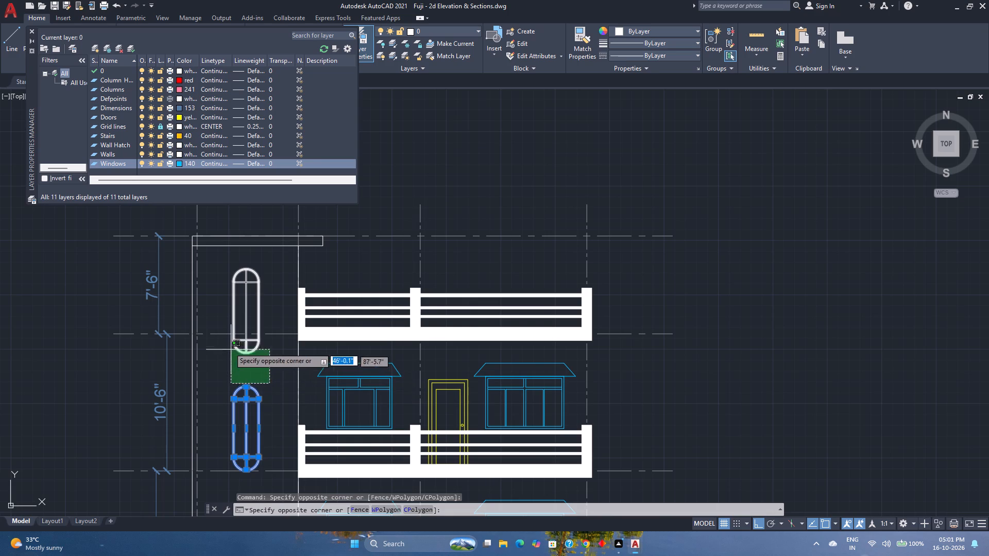
click(227, 277)
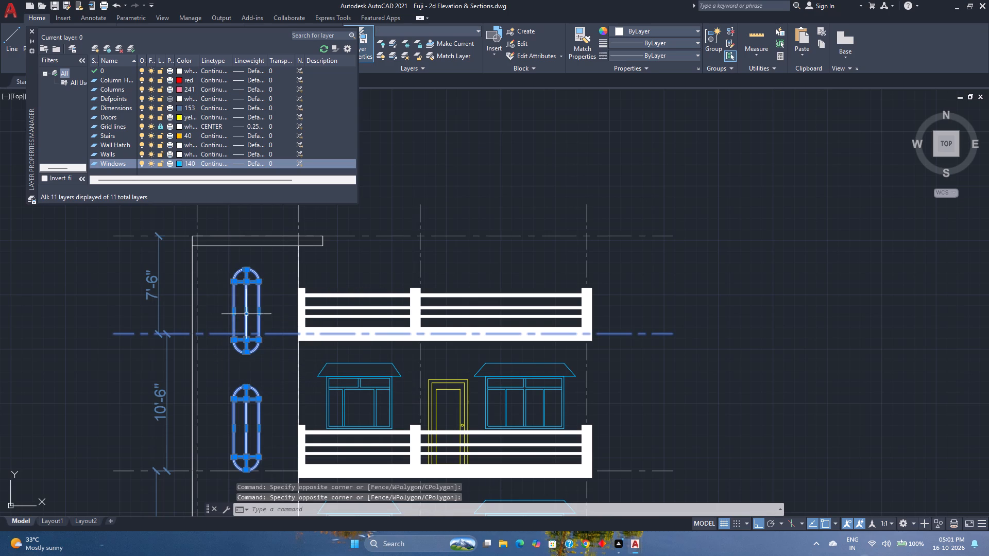
click(462, 34)
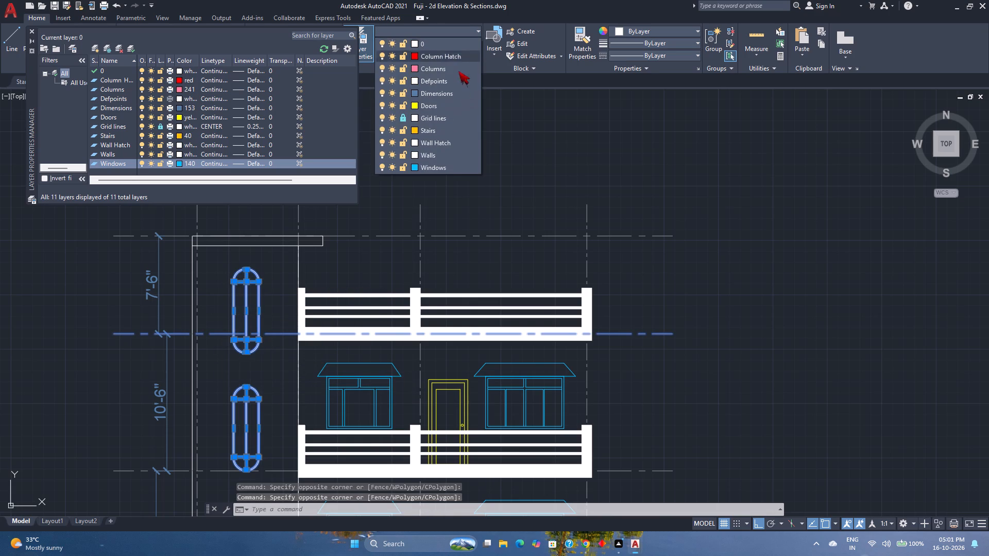
click(439, 165)
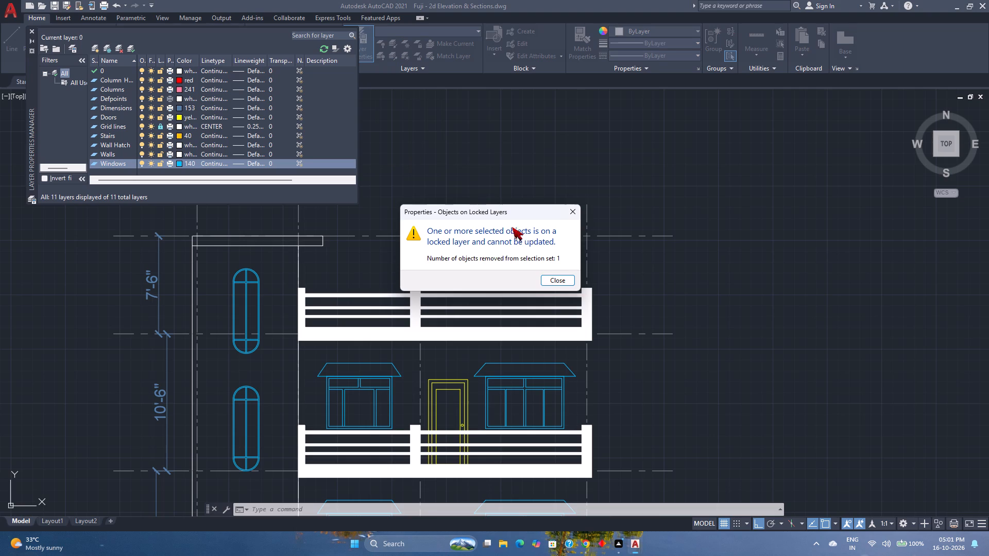
click(545, 280)
scroll(361, 292, down, 2)
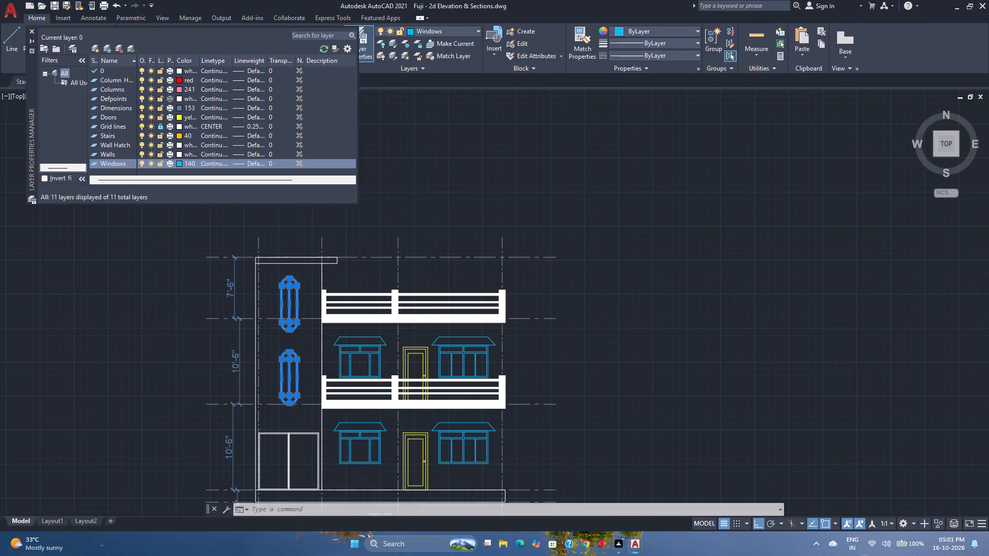
key(Escape)
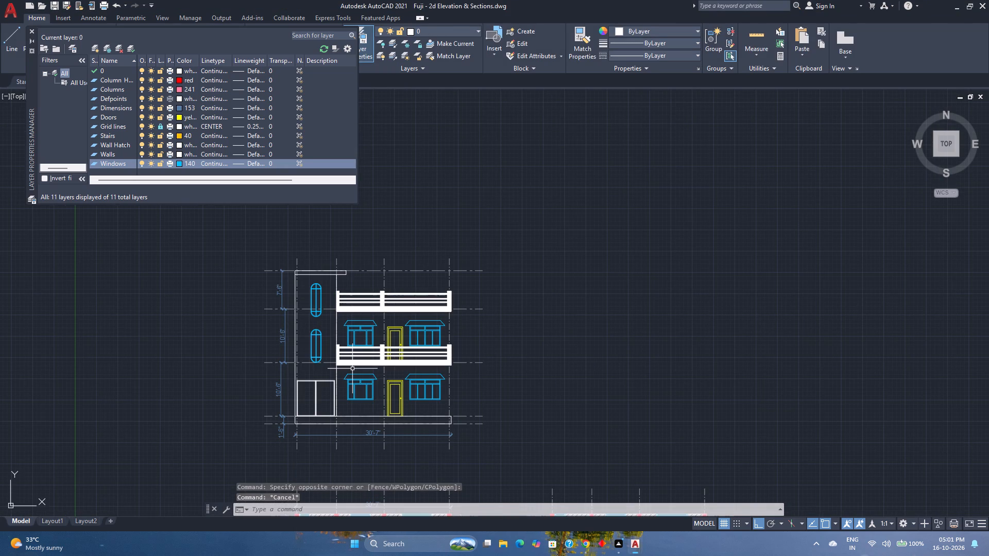
Examine the elevation, including its ground-floor openings, and both floor plans to check the layer colours.
scroll(365, 360, down, 1)
scroll(344, 392, up, 4)
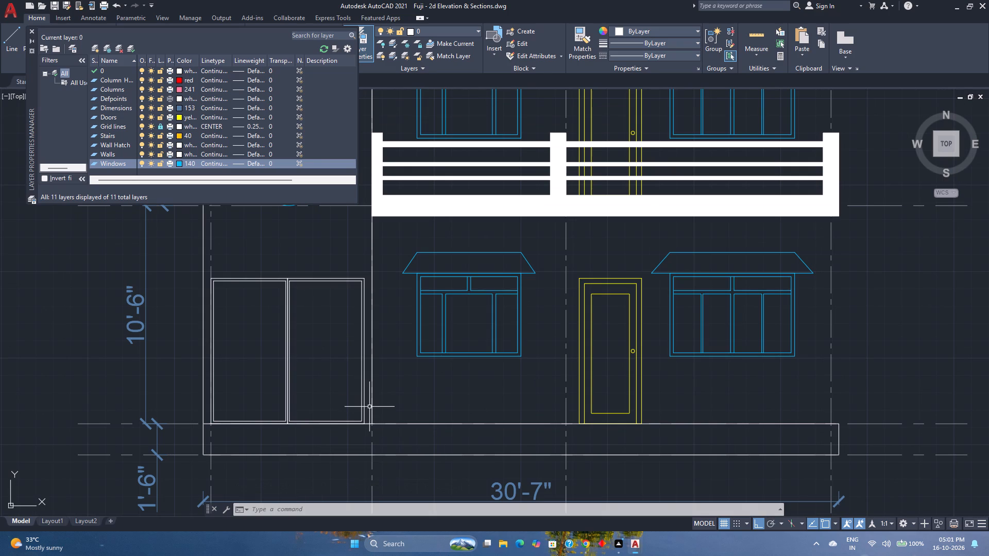
scroll(370, 407, down, 6)
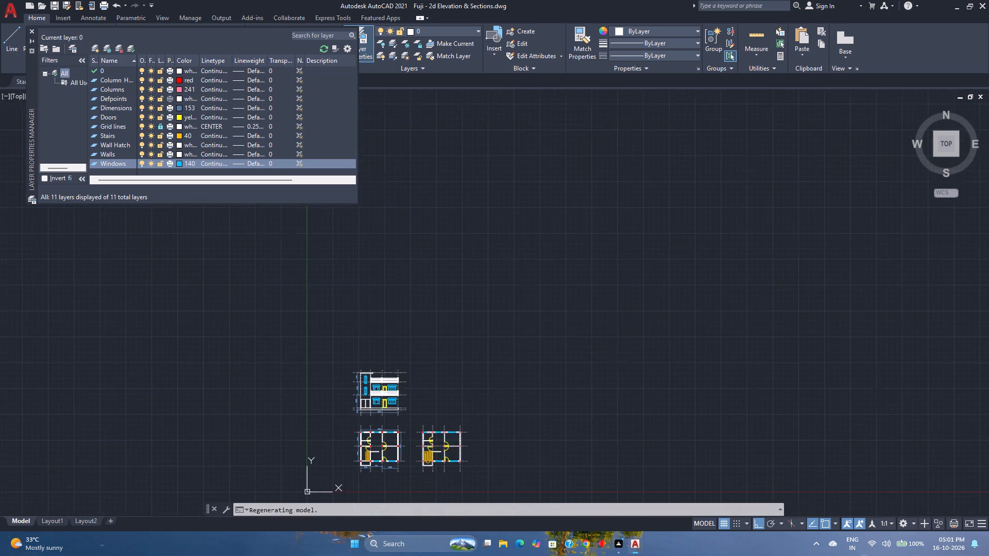
middle_drag(370, 408, 322, 345)
scroll(322, 341, up, 3)
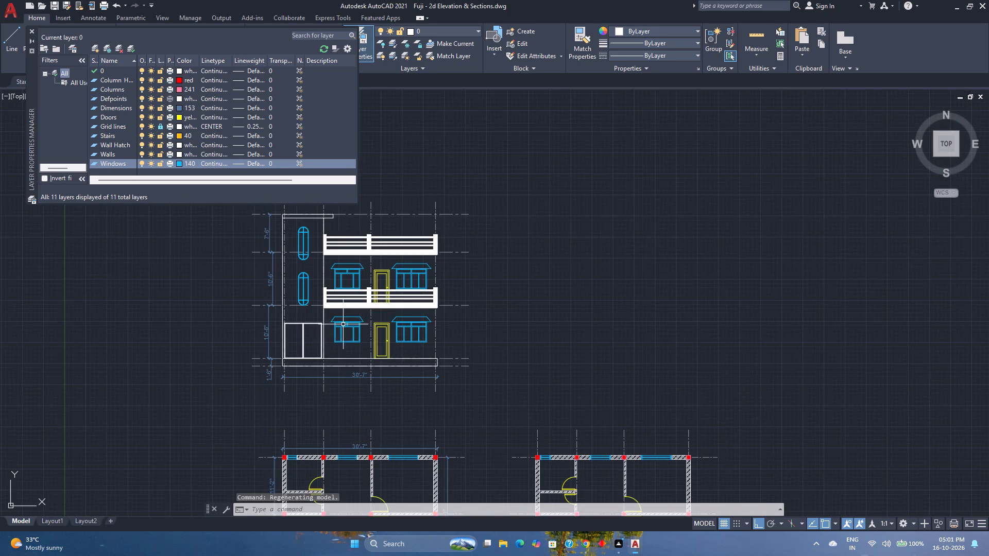
scroll(347, 323, up, 1)
middle_drag(347, 323, 294, 380)
middle_click(294, 380)
scroll(293, 380, down, 2)
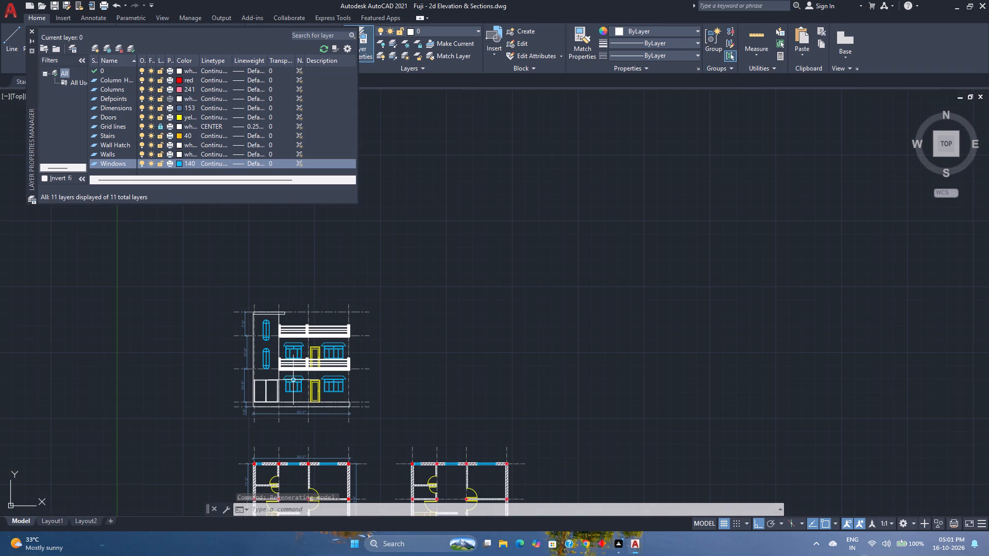
middle_drag(298, 417, 302, 323)
middle_click(302, 323)
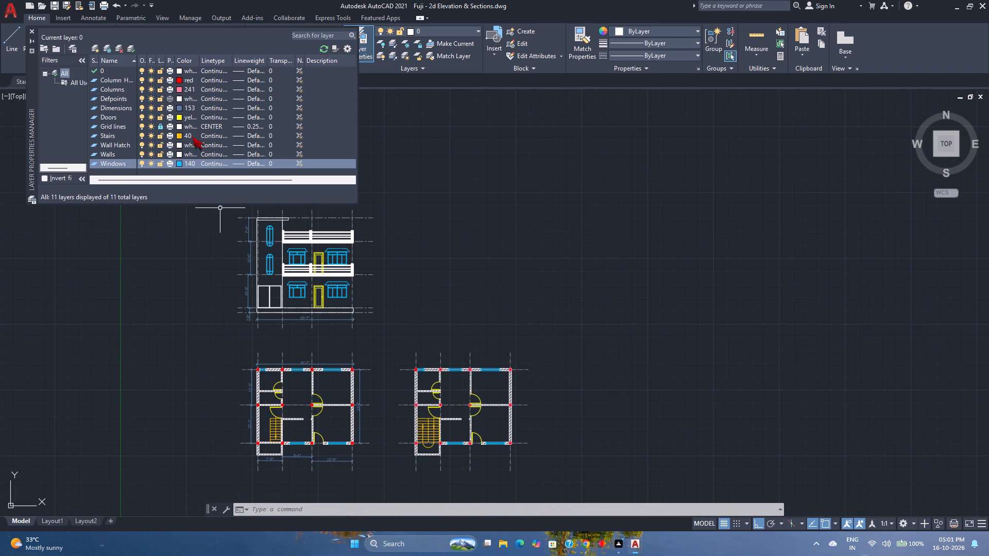
Set the Walls layer's colour to index colour 220.
click(178, 153)
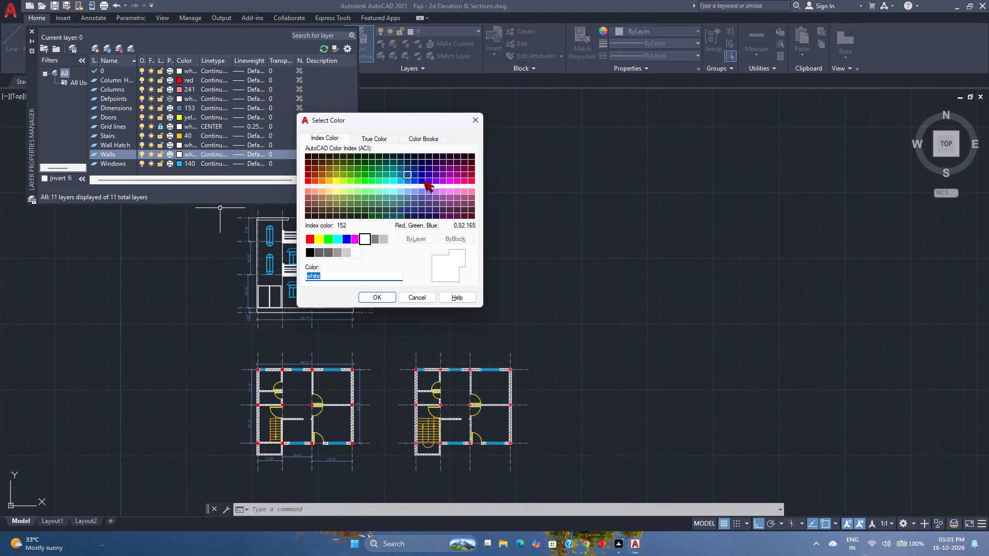
click(451, 181)
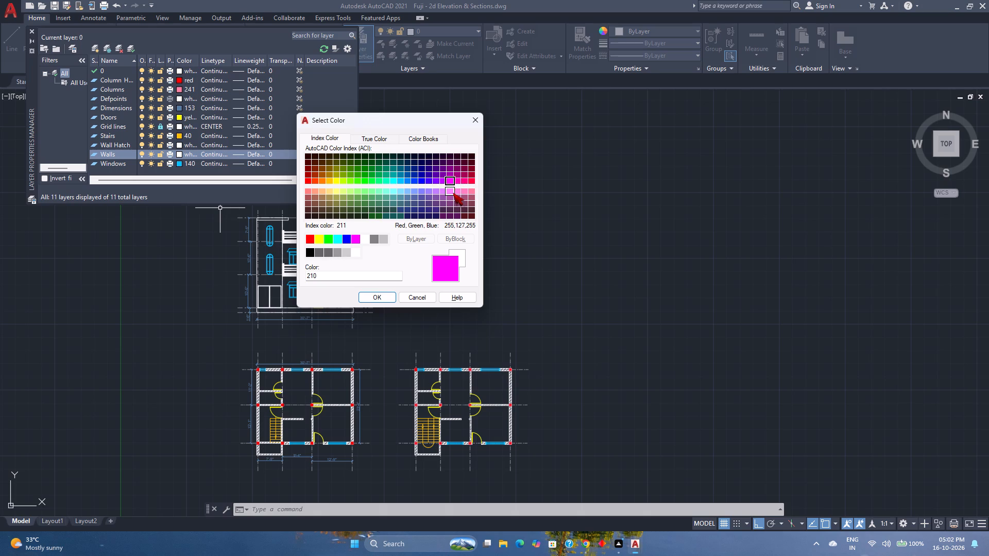
click(456, 172)
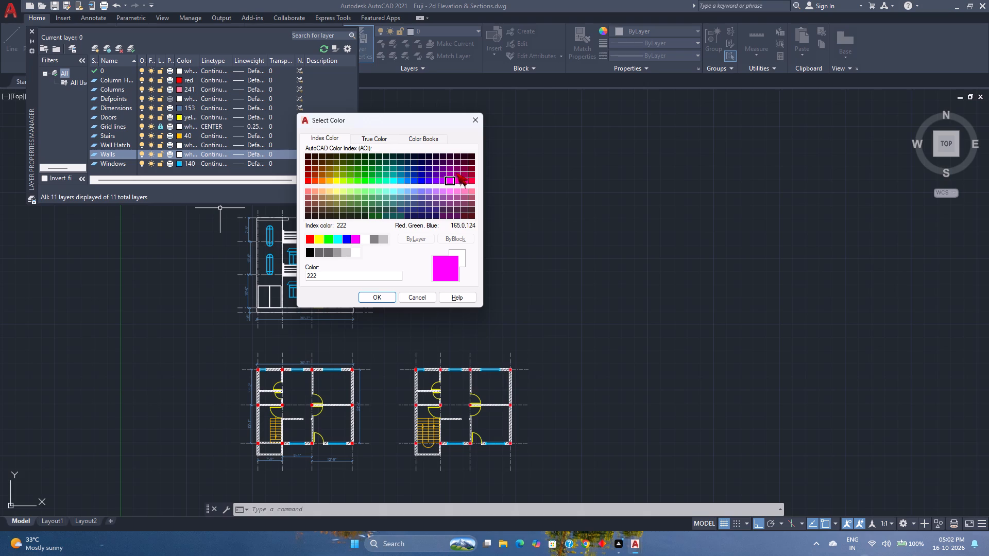
click(458, 179)
click(458, 181)
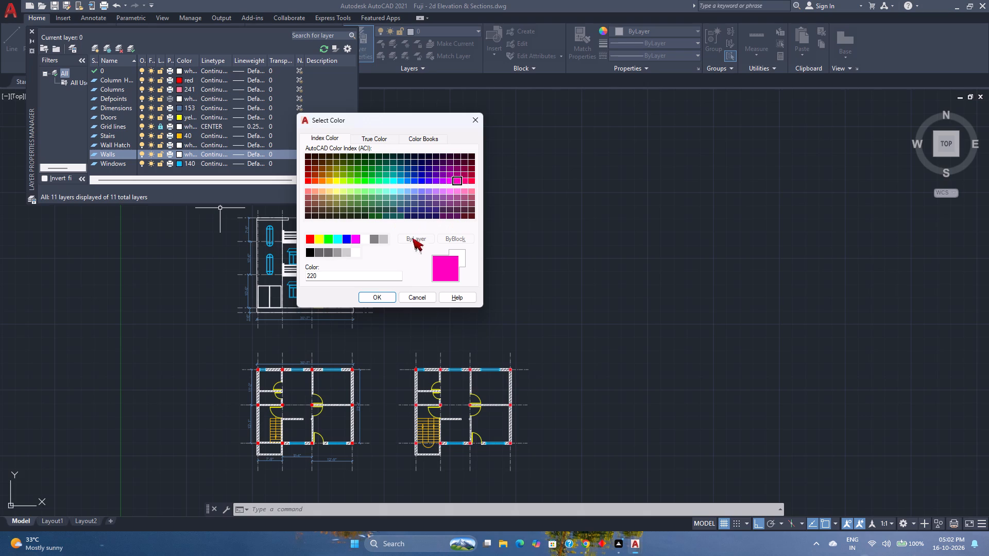
click(391, 296)
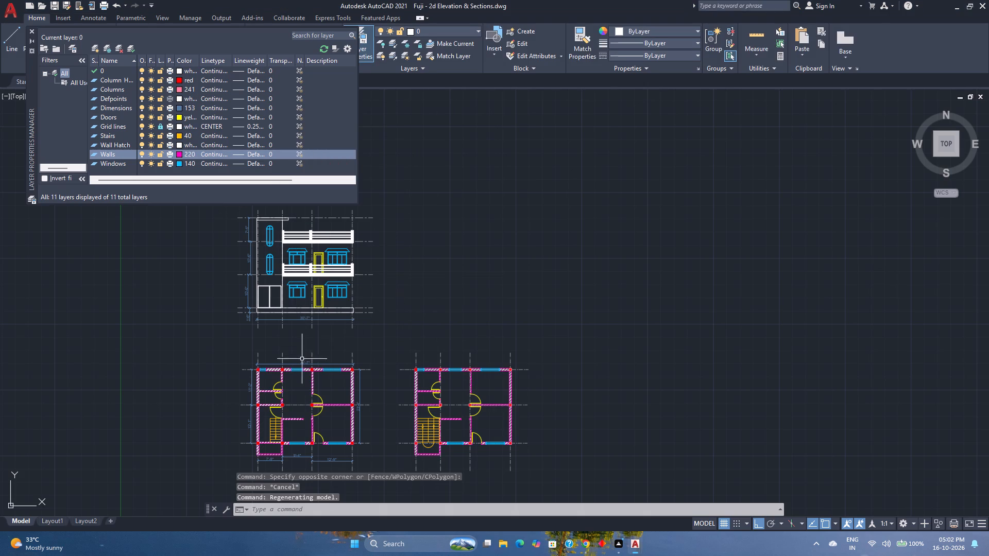
Set the Wall Hatch layer's colour to index colour 210.
scroll(327, 384, up, 3)
scroll(327, 384, down, 3)
middle_drag(327, 384, 287, 358)
middle_click(286, 358)
middle_click(285, 358)
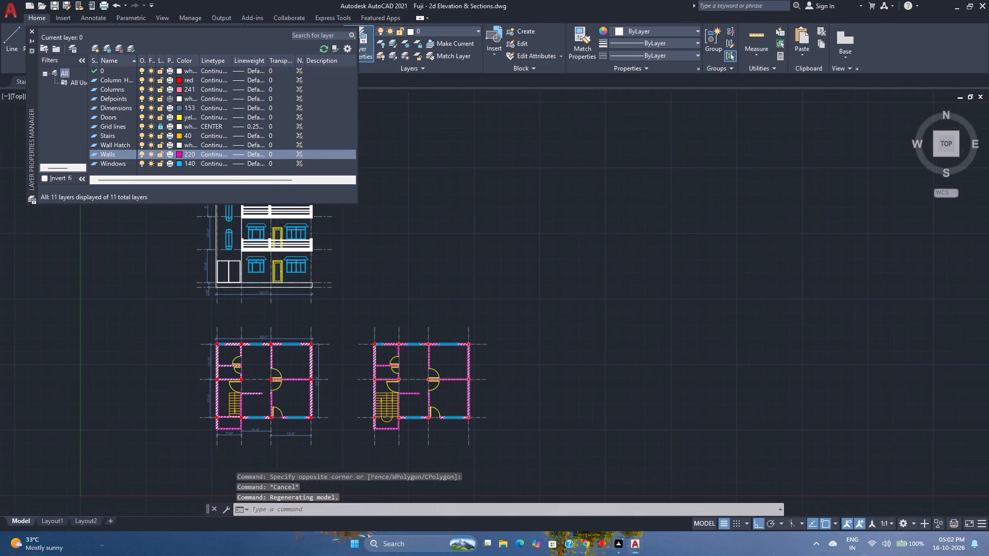
scroll(274, 356, up, 2)
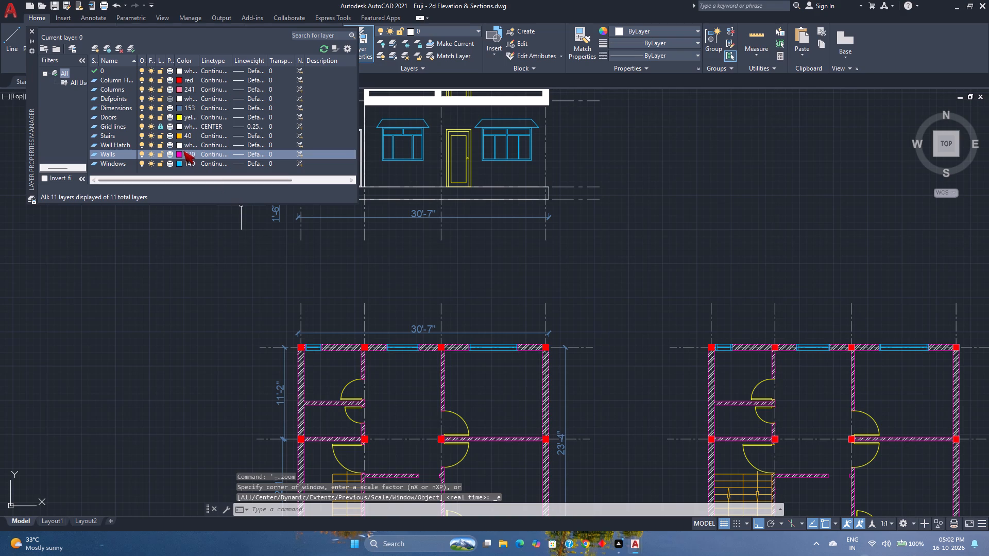
click(181, 146)
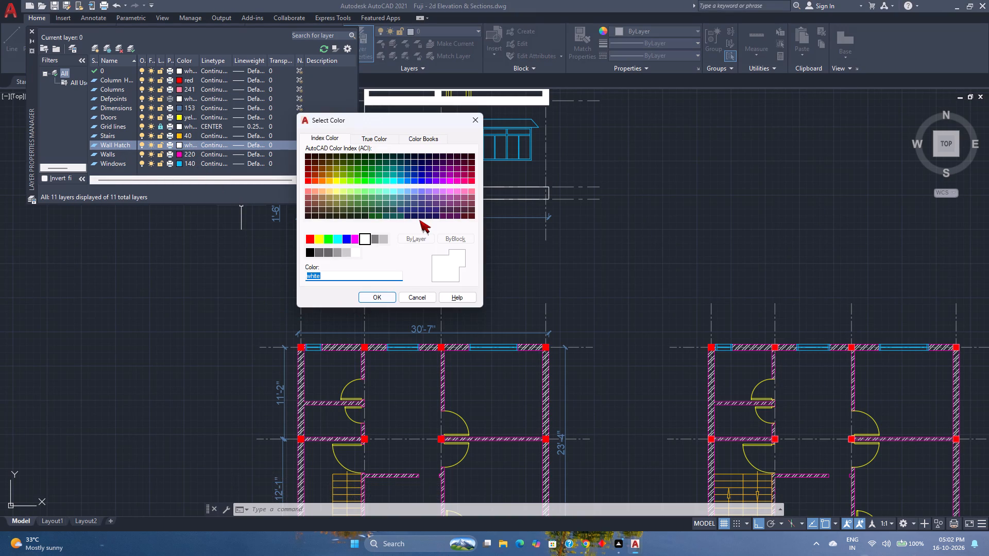
click(452, 184)
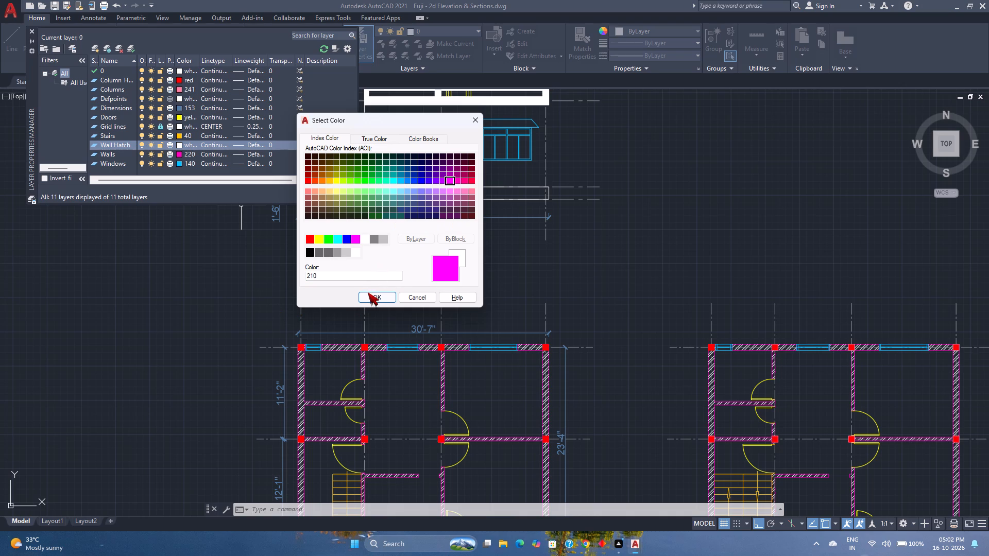
click(373, 298)
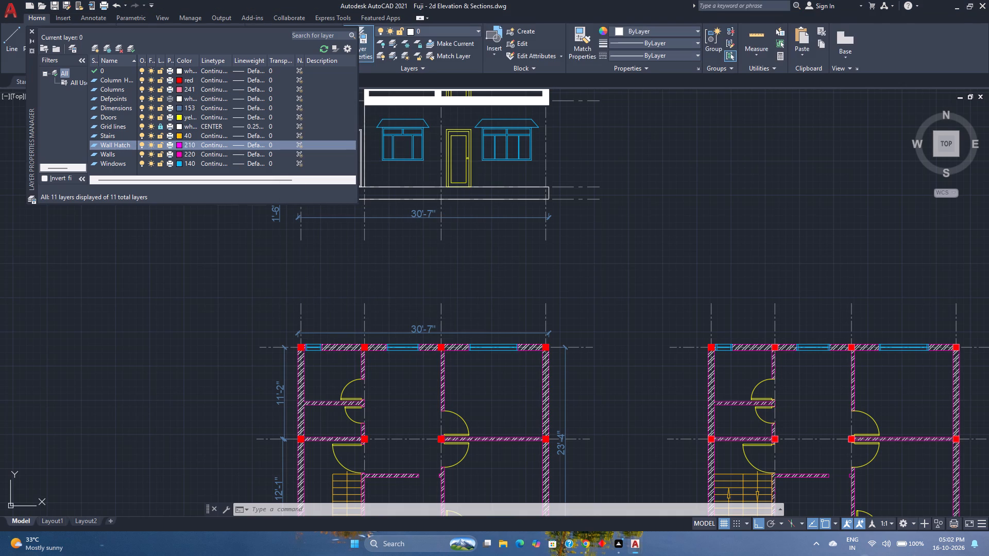
Set the Wall Hatch layer's colour to index colour 11.
scroll(470, 332, down, 2)
middle_drag(468, 331, 397, 309)
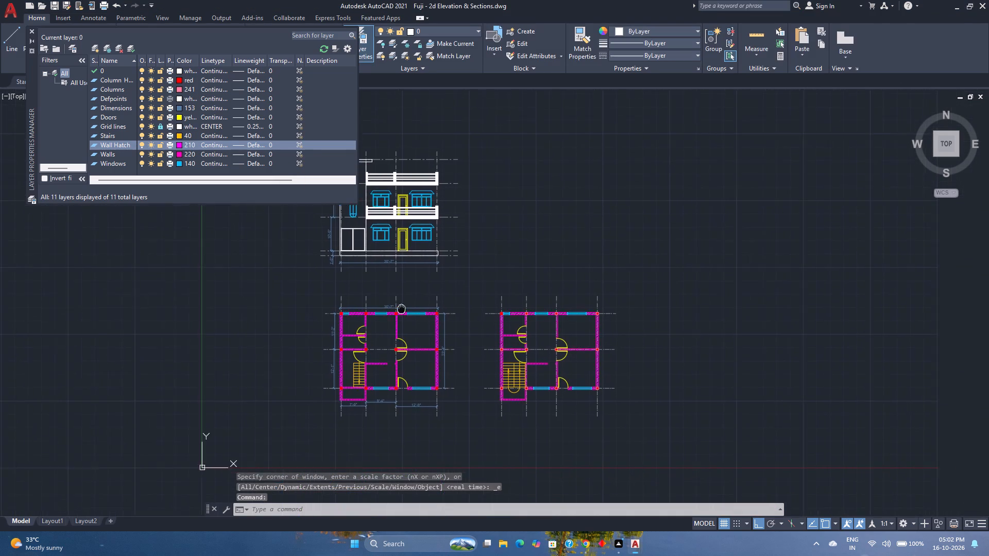
middle_drag(397, 309, 390, 314)
middle_click(390, 314)
click(180, 144)
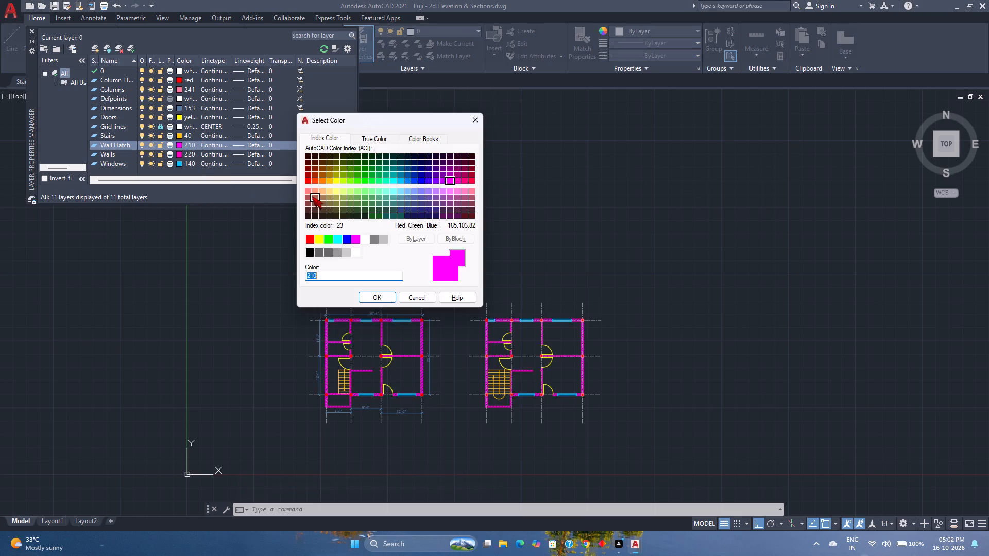
click(309, 192)
click(368, 296)
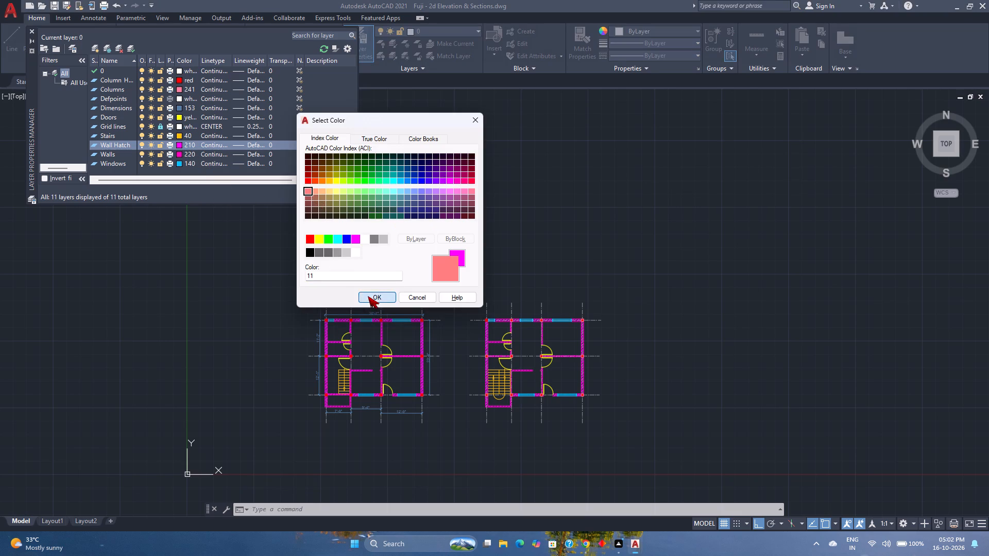
Examine the elevation and both floor plans to check the wall hatch colour against the other layers.
scroll(368, 267, up, 1)
middle_drag(369, 267, 386, 289)
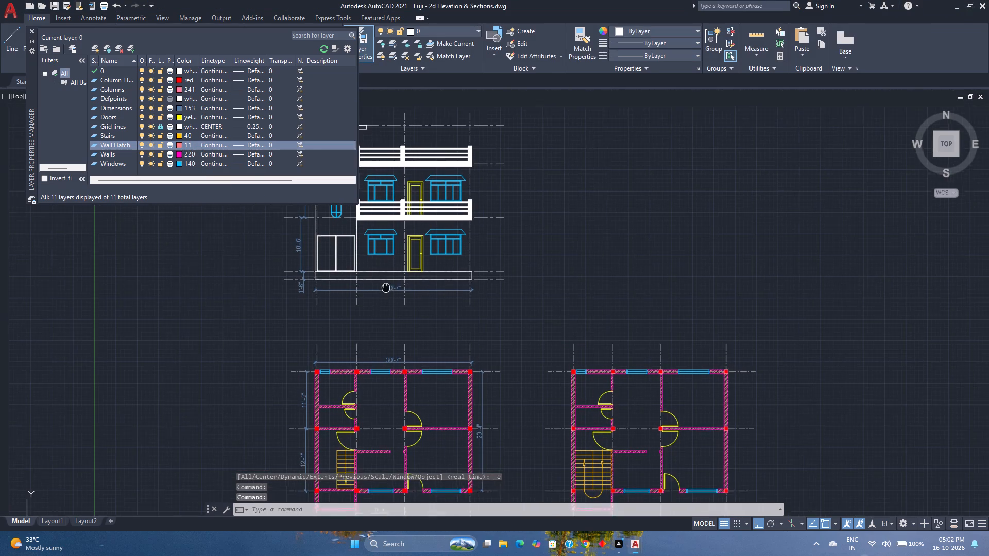
middle_drag(386, 289, 390, 303)
scroll(393, 298, down, 1)
scroll(393, 298, up, 1)
middle_drag(393, 298, 404, 306)
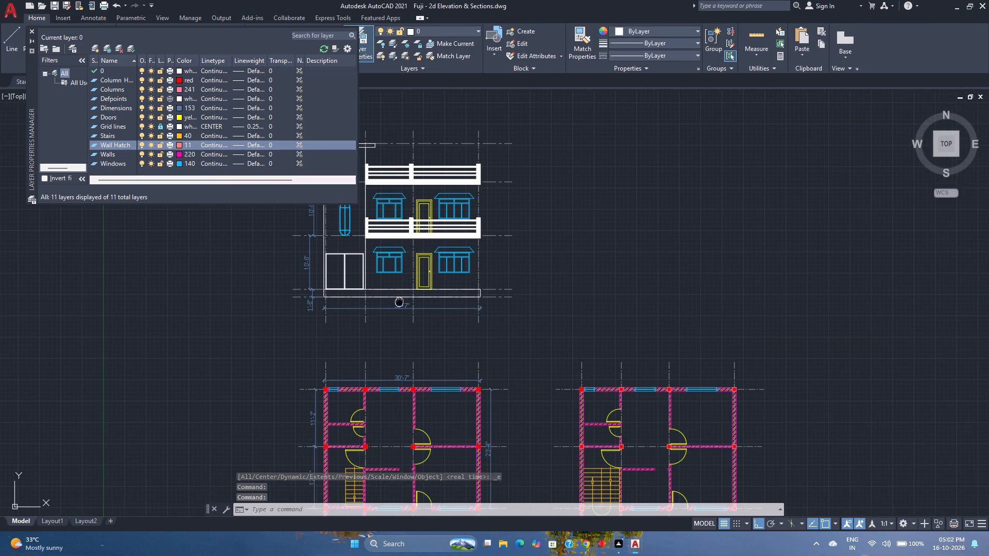
middle_drag(404, 306, 406, 314)
middle_click(406, 314)
scroll(390, 306, down, 1)
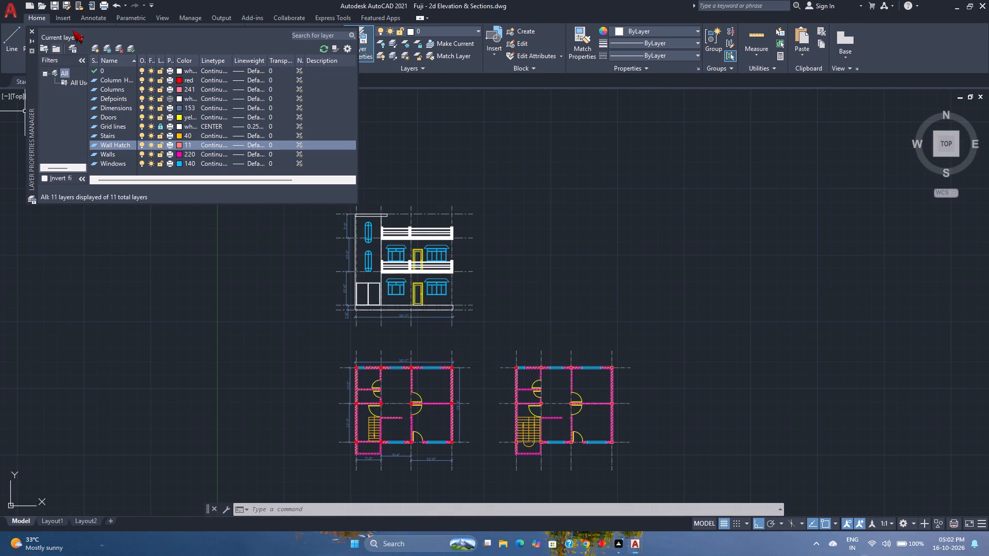
Close the layer properties manager and save the colour-coded drawing under its existing name.
click(32, 31)
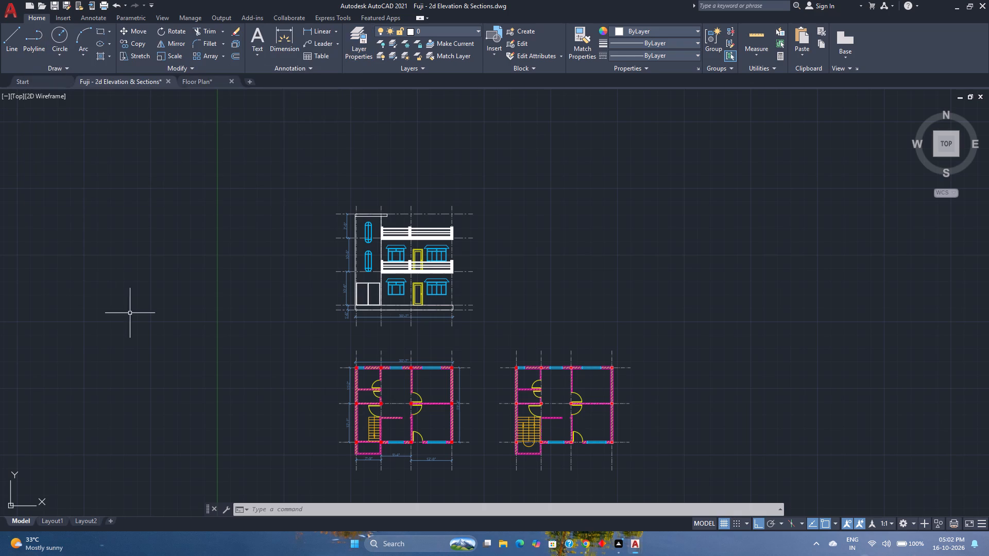
key(ctrl+s)
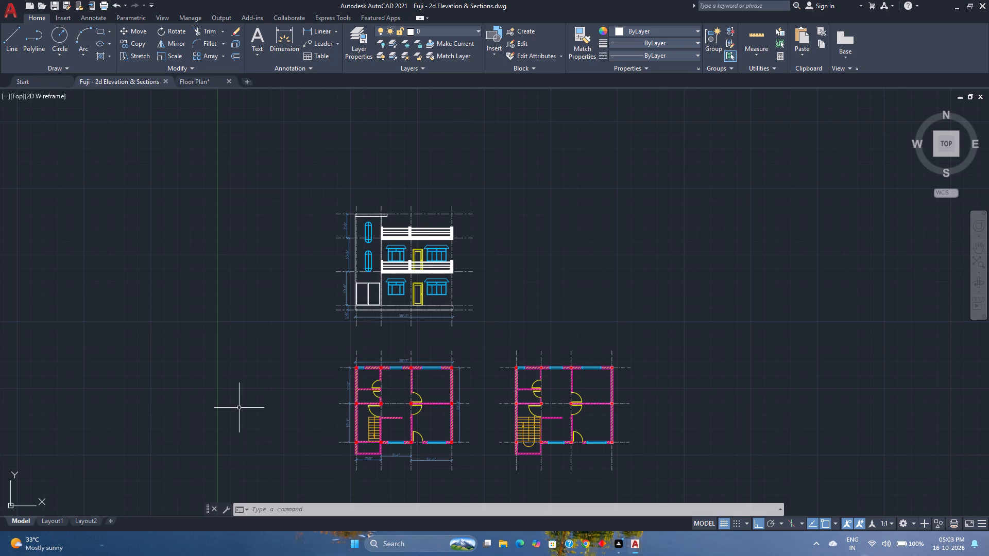
Look over the elevation and both floor plans once more and save the drawing again.
scroll(363, 344, up, 2)
scroll(431, 326, down, 1)
middle_drag(434, 327, 289, 315)
middle_click(289, 315)
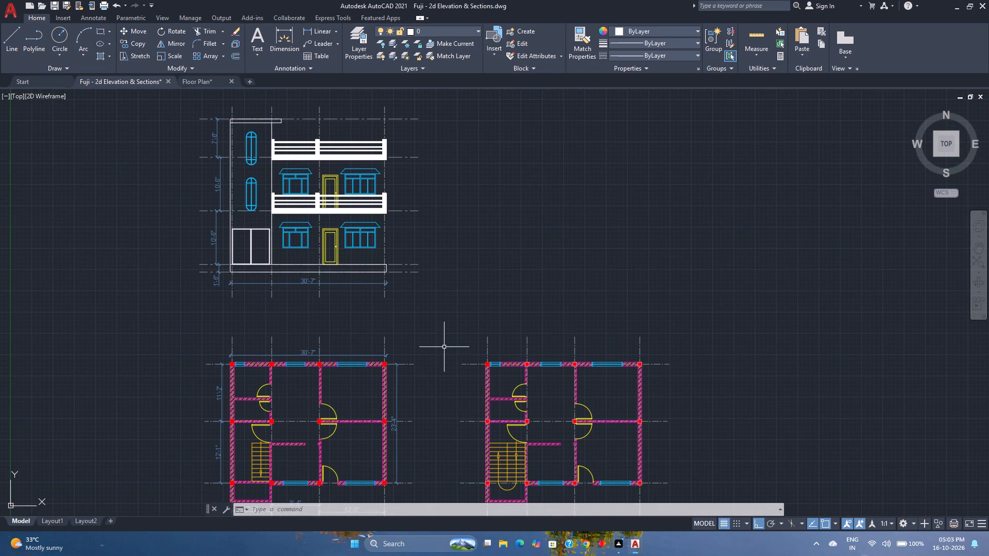
scroll(455, 344, down, 1)
scroll(455, 344, up, 1)
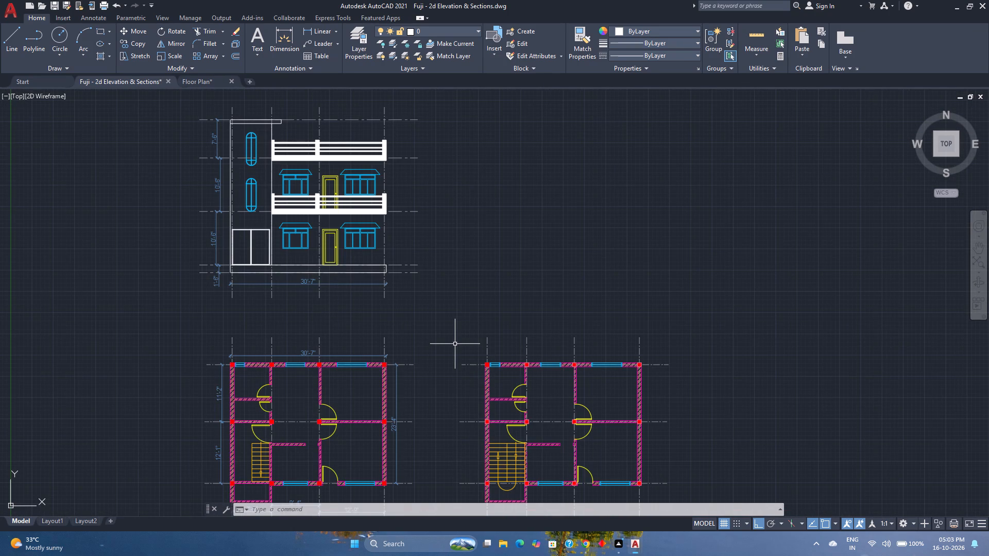
key(ctrl+s)
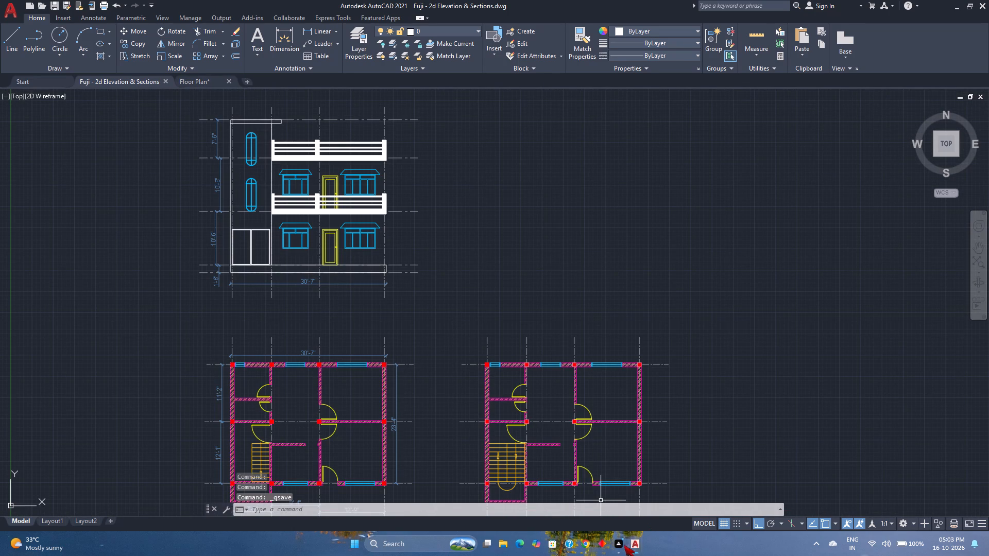
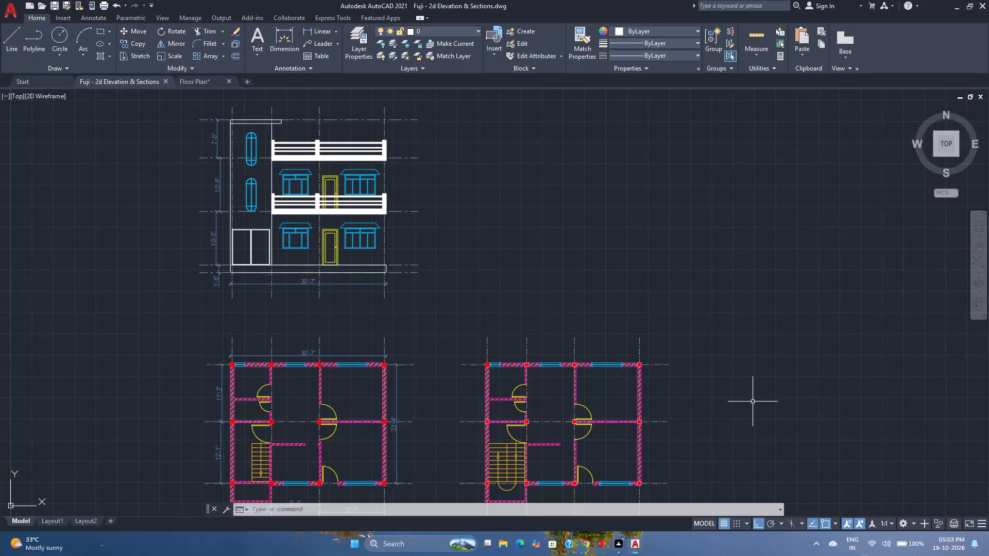
Examine the elevation and both floor plans, including the walls, columns and windows of the undimensioned plan up close.
scroll(753, 402, down, 1)
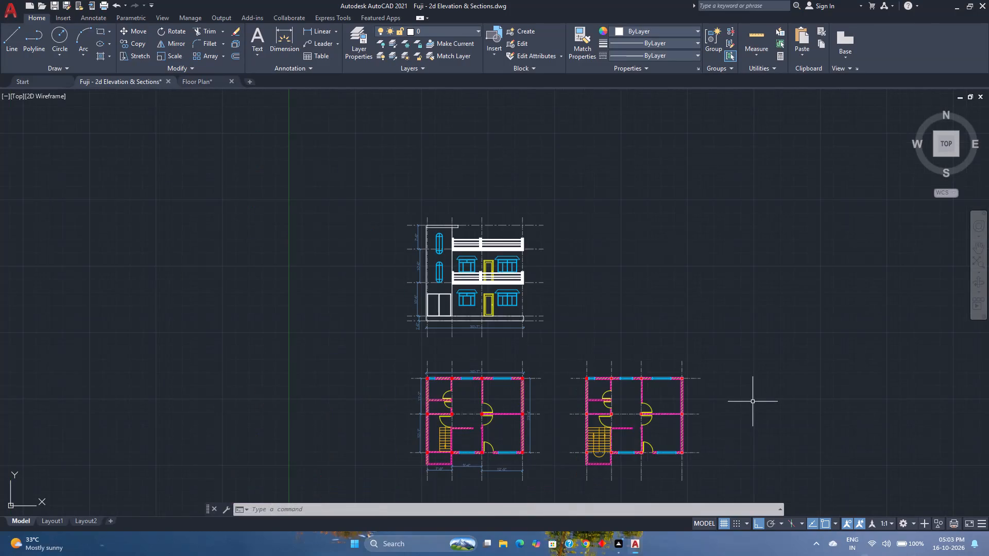
scroll(753, 402, up, 1)
scroll(625, 374, up, 4)
scroll(672, 361, up, 1)
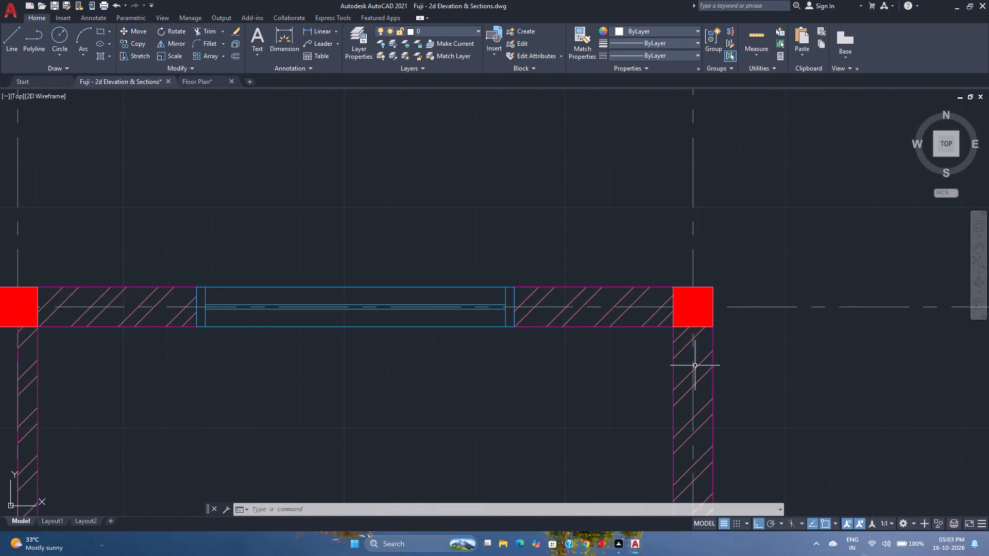
scroll(695, 366, down, 3)
scroll(618, 407, down, 1)
middle_drag(642, 420, 575, 387)
middle_click(575, 387)
middle_click(569, 386)
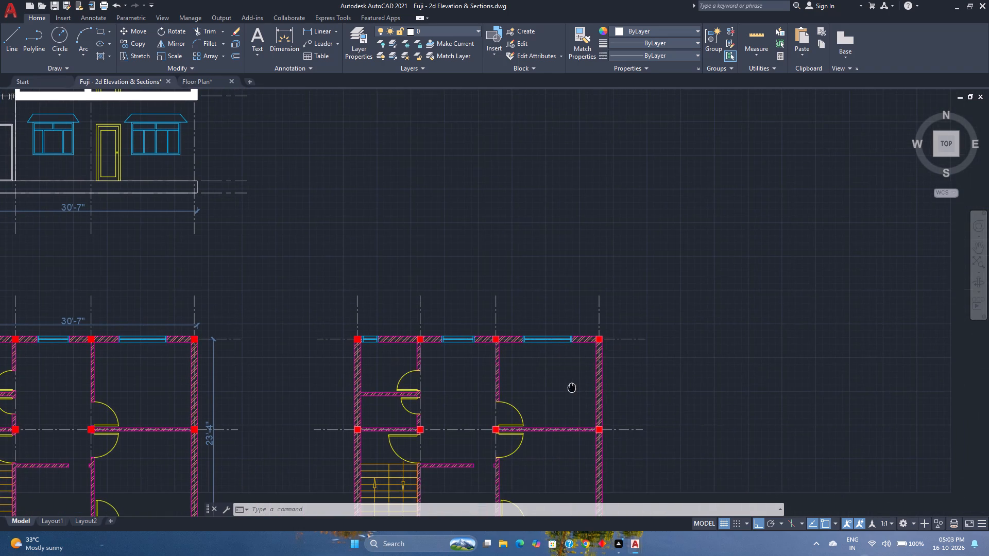
scroll(548, 312, down, 1)
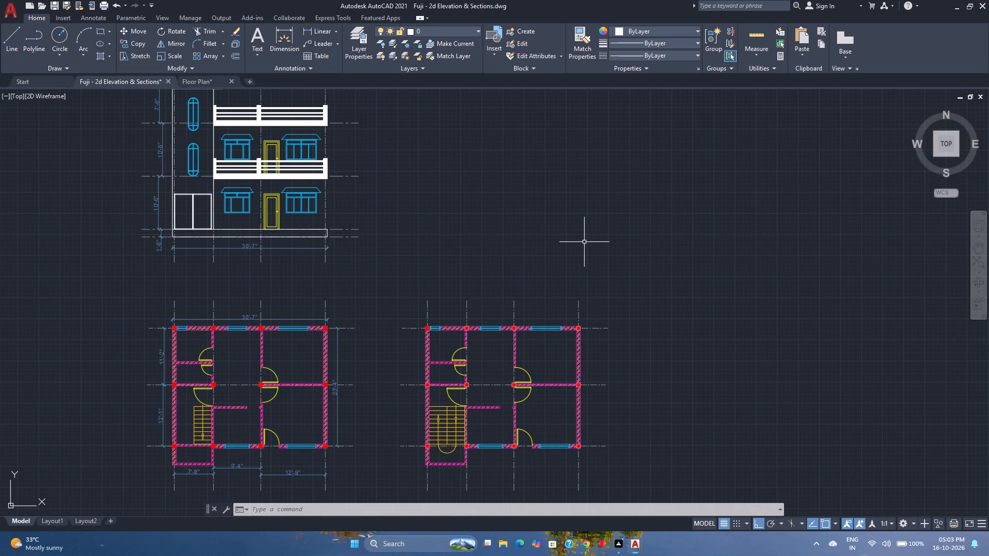
middle_drag(599, 236, 567, 273)
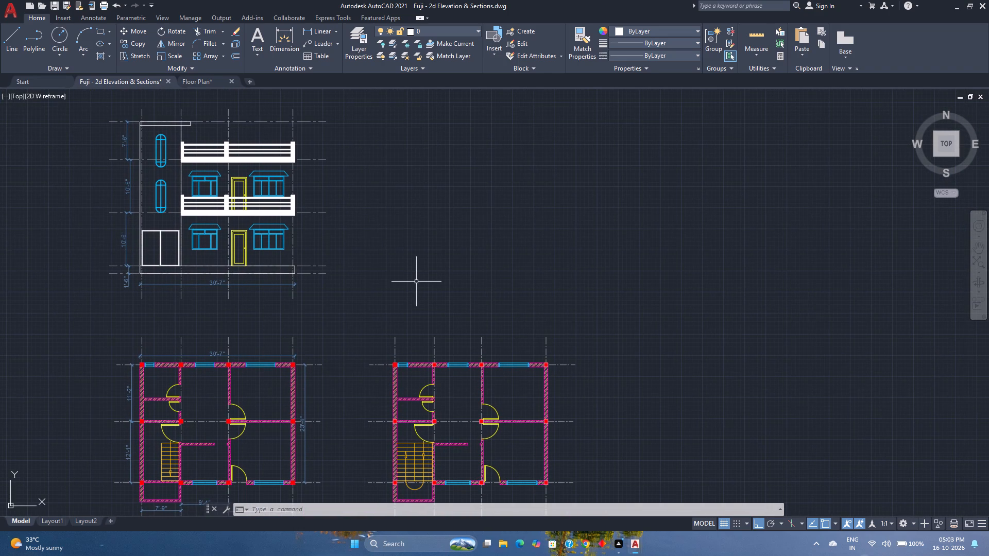
Unlock the Grid lines layer so the elevation's grid lines can be selected.
click(368, 287)
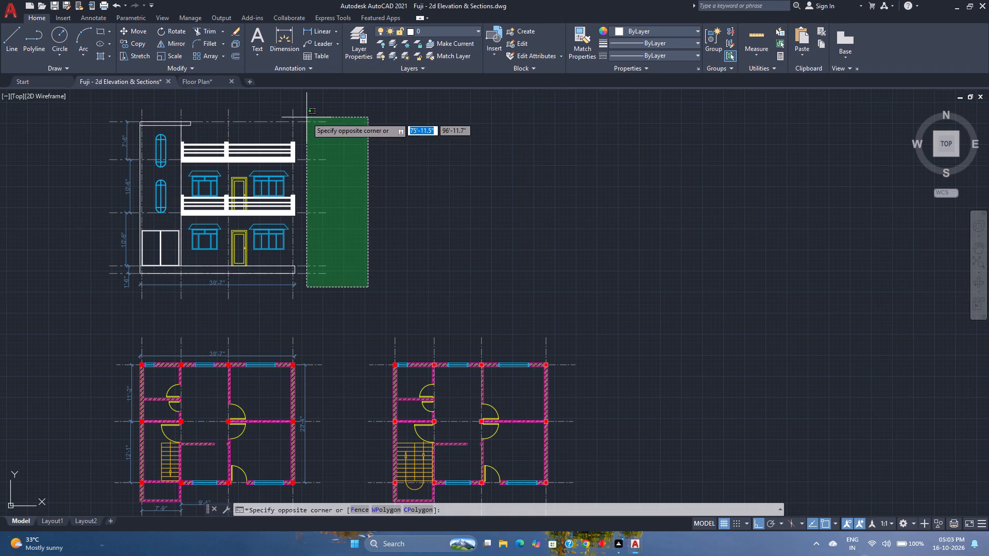
click(380, 202)
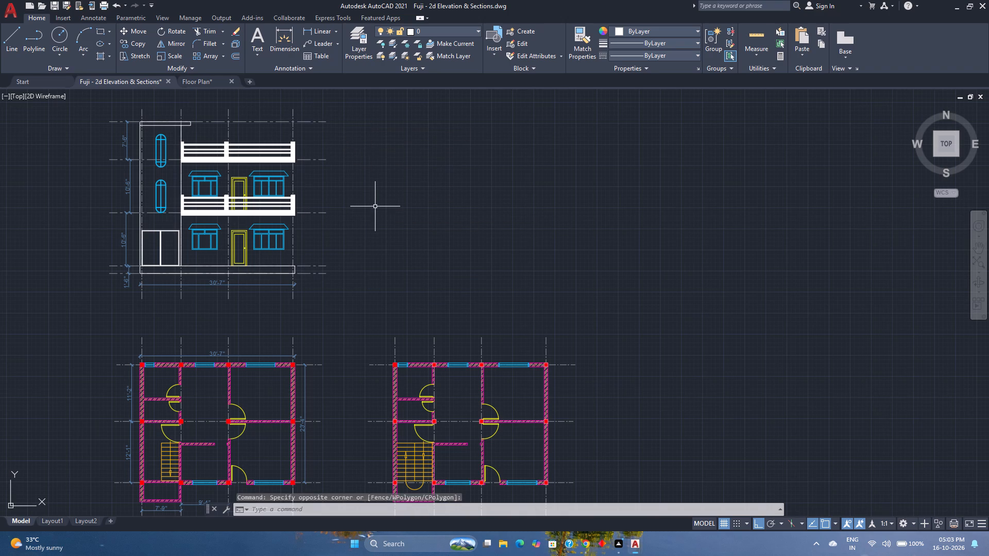
click(434, 34)
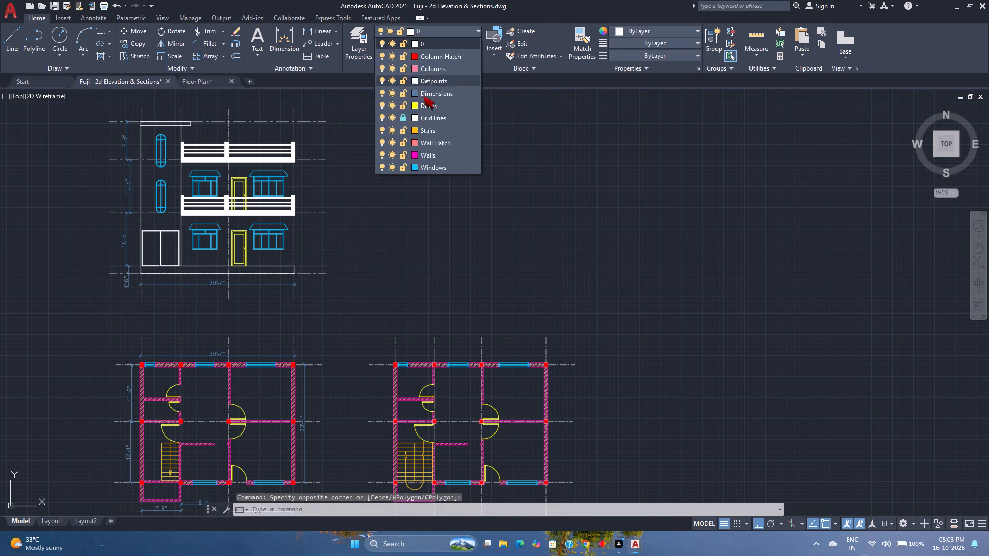
click(406, 119)
click(395, 256)
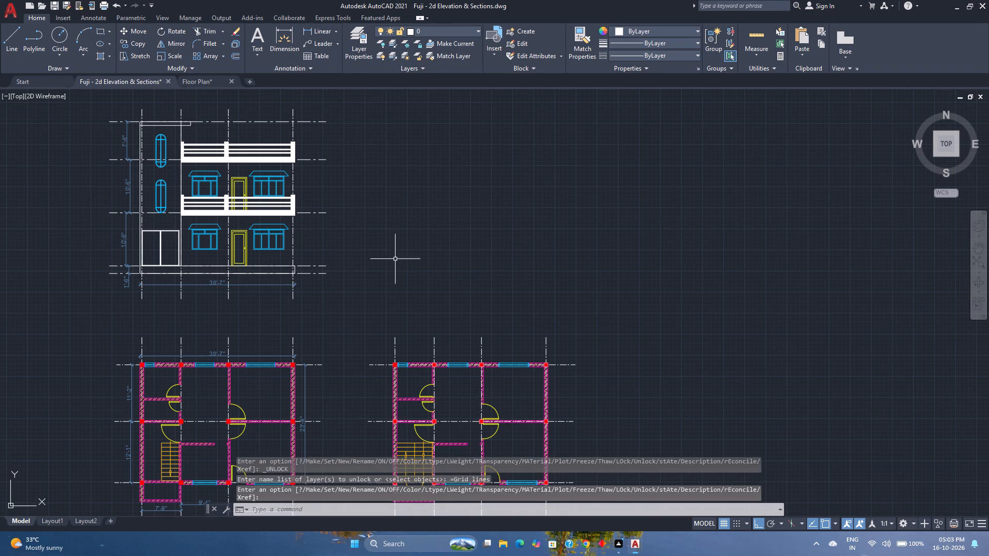
Copy all the elevation's horizontal and vertical grid lines 50'-0" across, aligned above the second floor plan's grid.
click(371, 314)
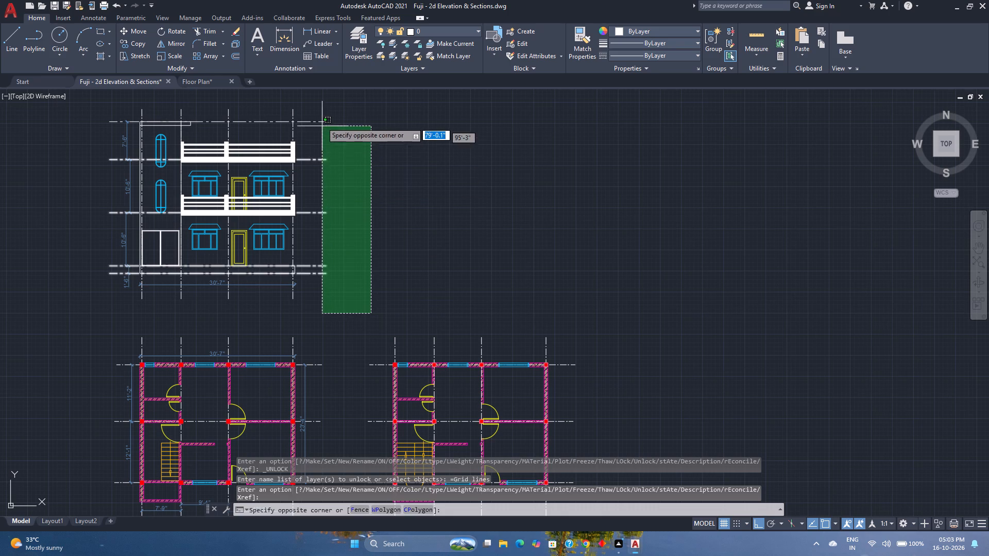
click(317, 112)
click(309, 327)
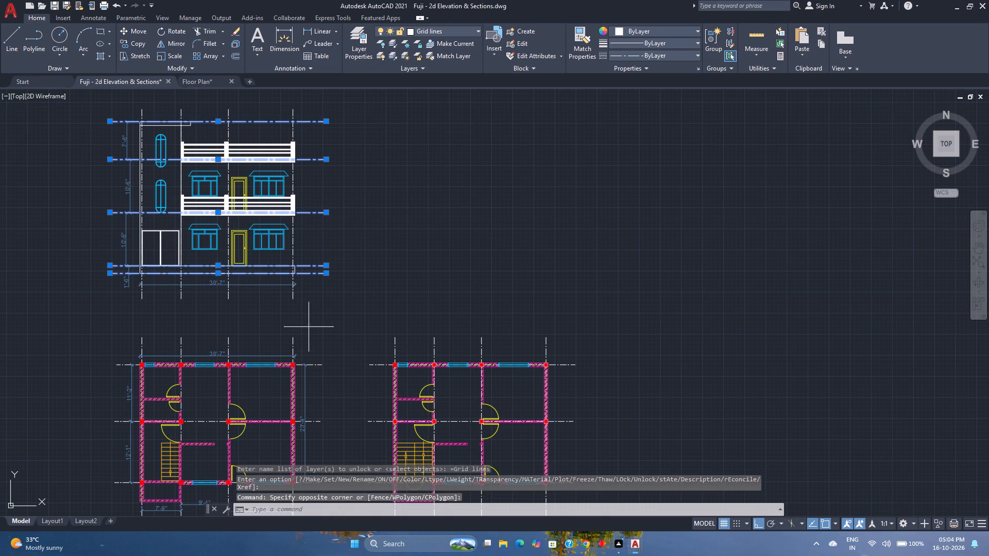
click(121, 293)
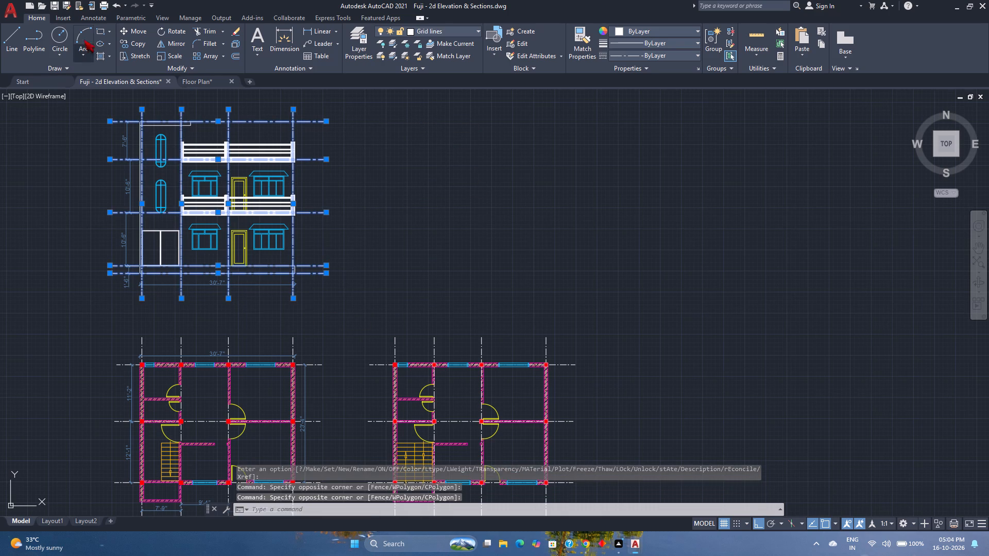
click(130, 47)
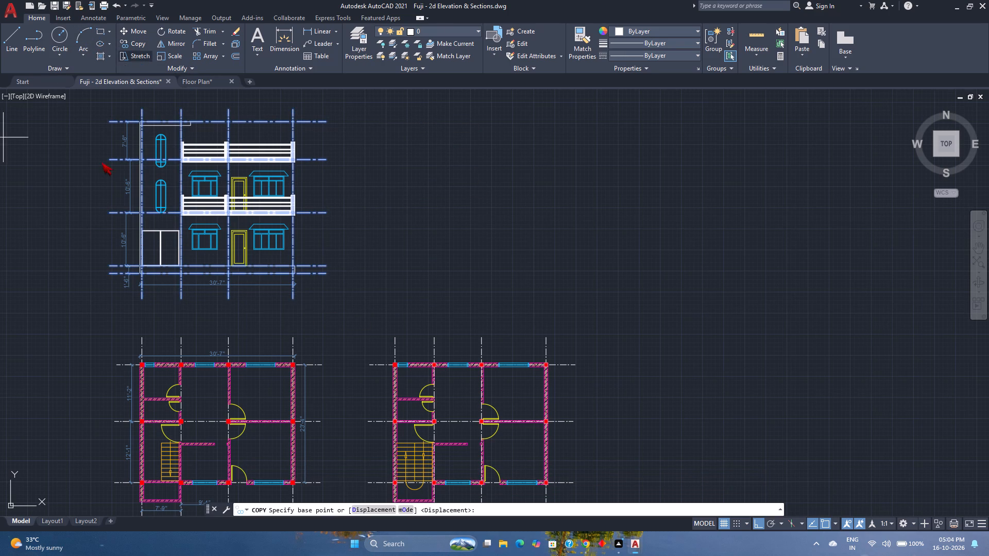
click(144, 340)
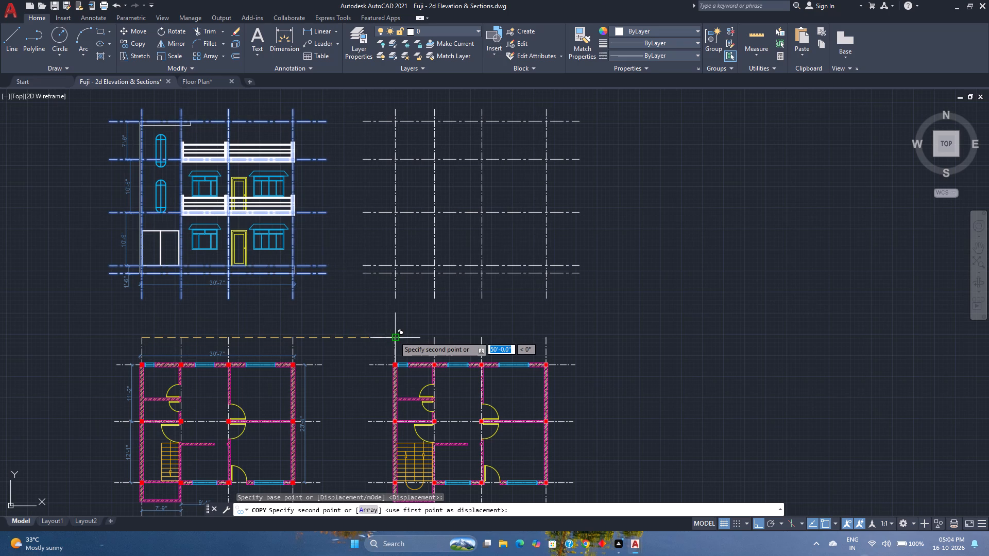
click(394, 336)
key(Escape)
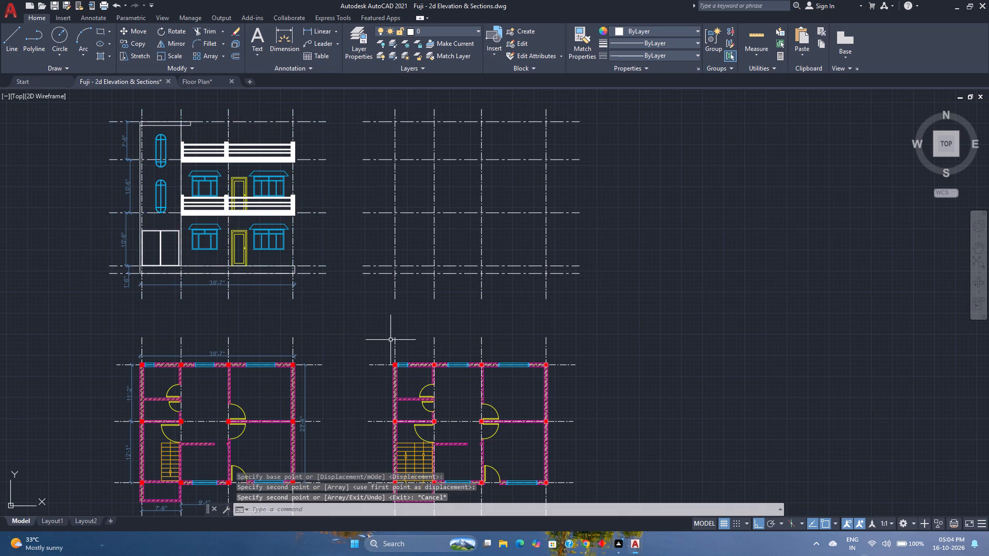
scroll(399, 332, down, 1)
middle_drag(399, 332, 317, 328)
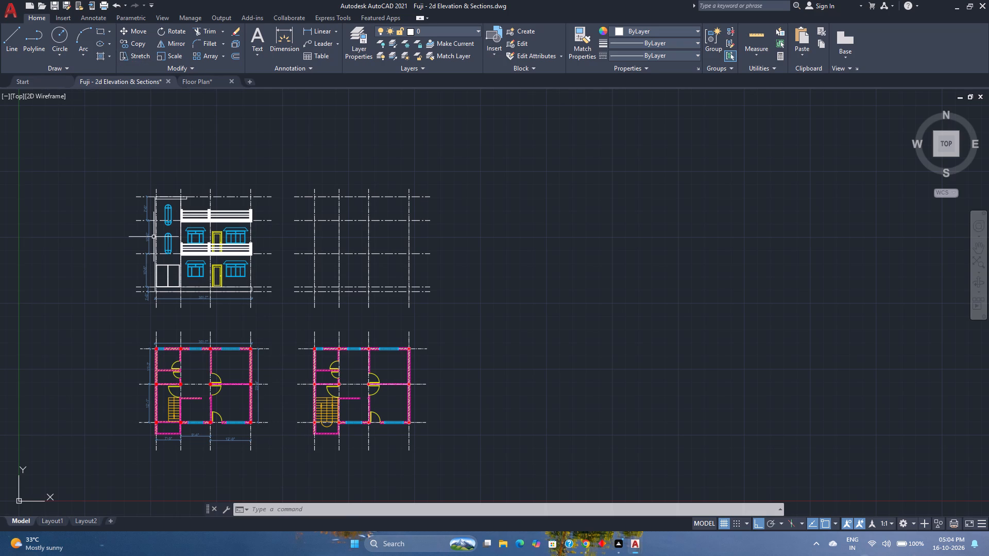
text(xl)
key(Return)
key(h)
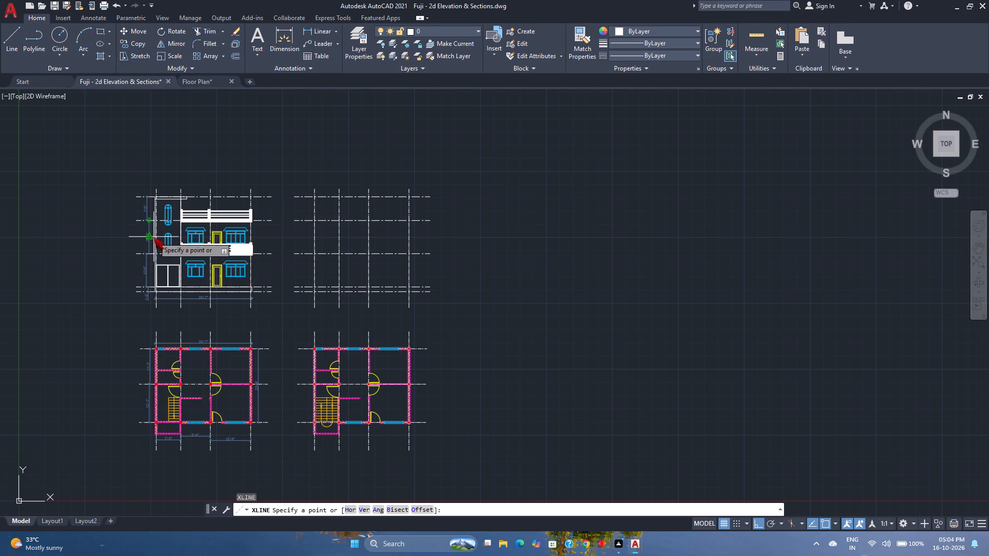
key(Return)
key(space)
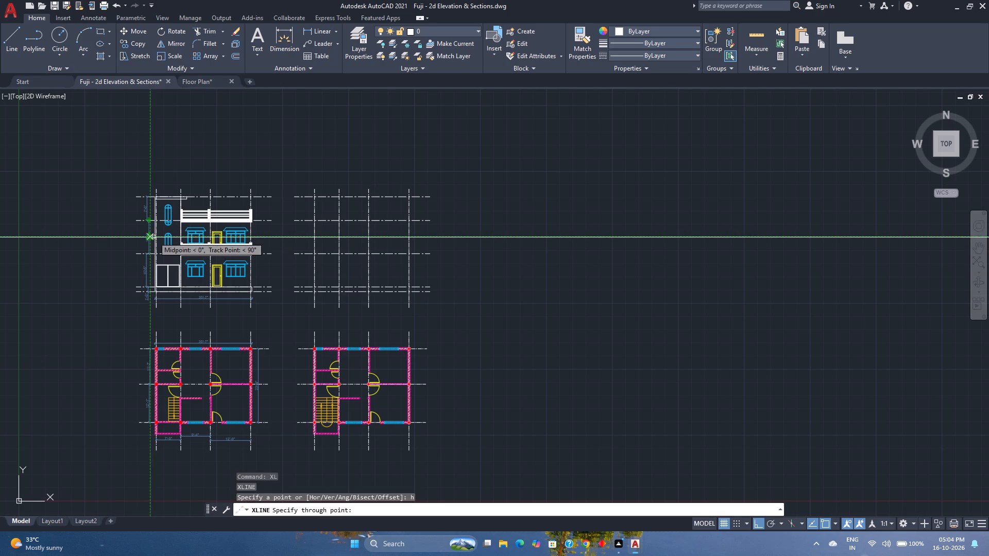
Draw two vertical construction lines through the facing ends of the two floor plans' uppermost horizontal grid lines.
key(space)
key(v)
key(Return)
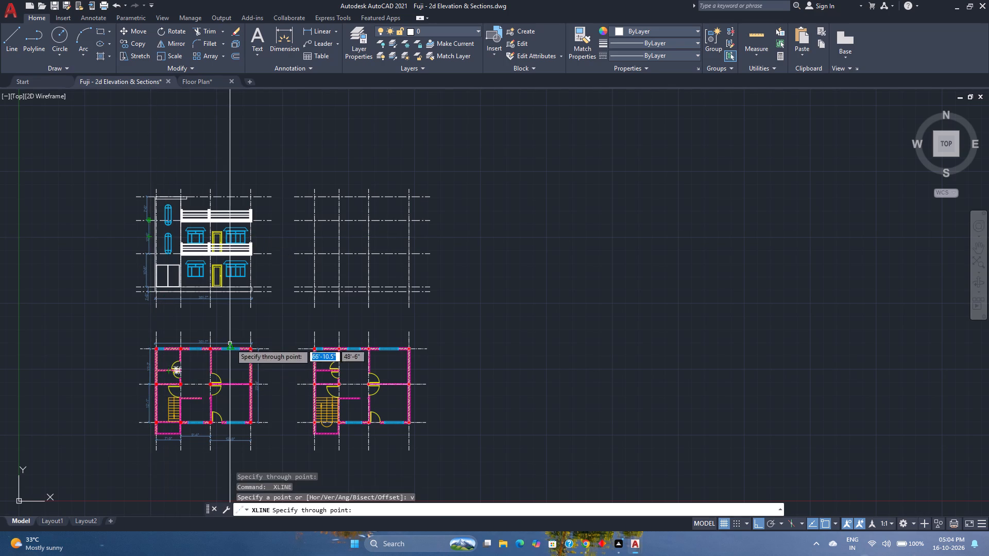
scroll(274, 339, up, 3)
click(254, 381)
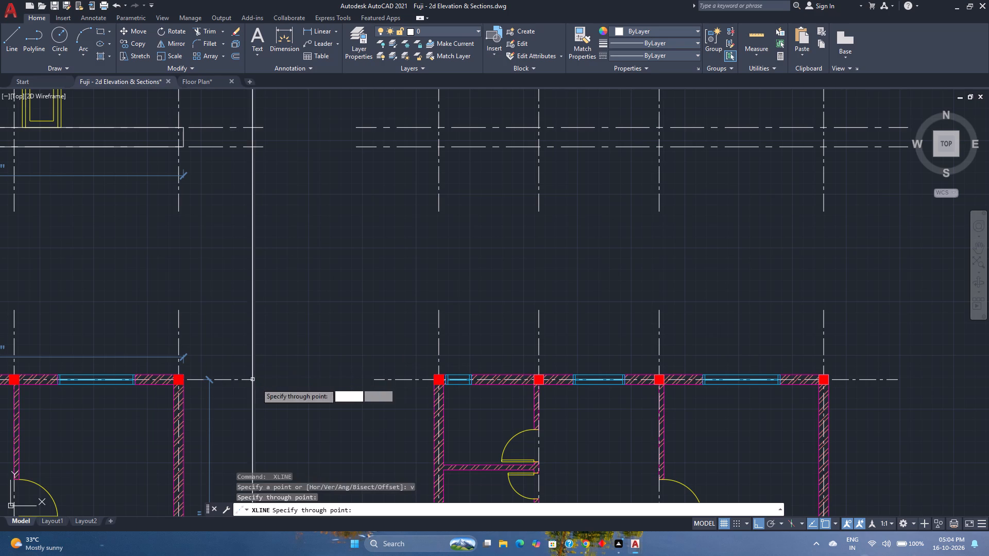
click(378, 380)
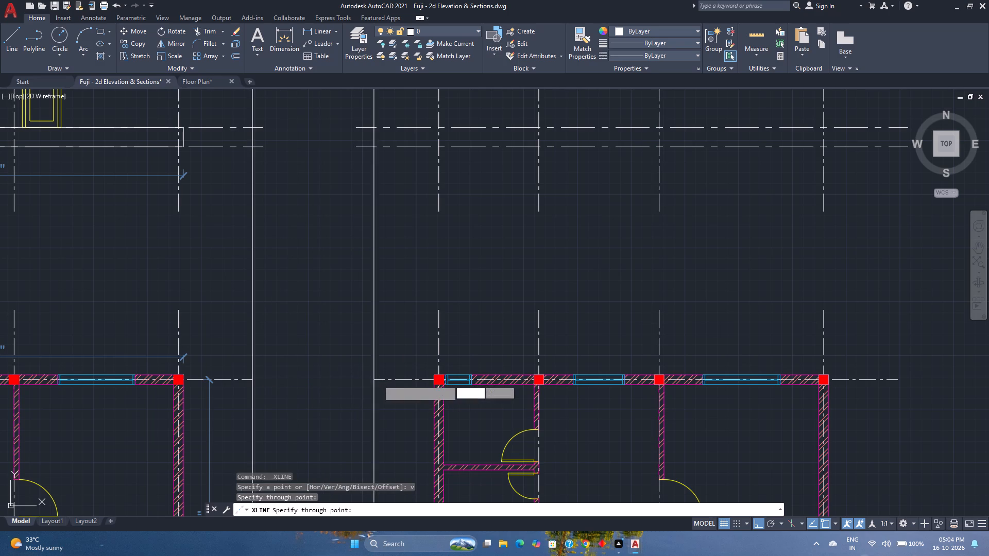
key(Escape)
Trim the horizontal grid line ends of the elevation and the copied grid that project between the two construction lines.
scroll(350, 384, down, 3)
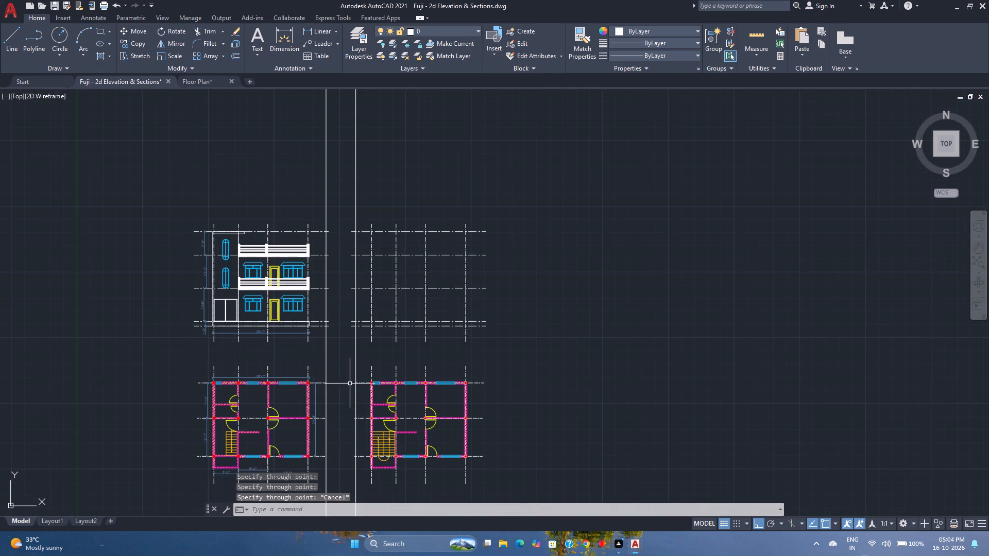
middle_drag(344, 357, 349, 383)
scroll(350, 380, up, 1)
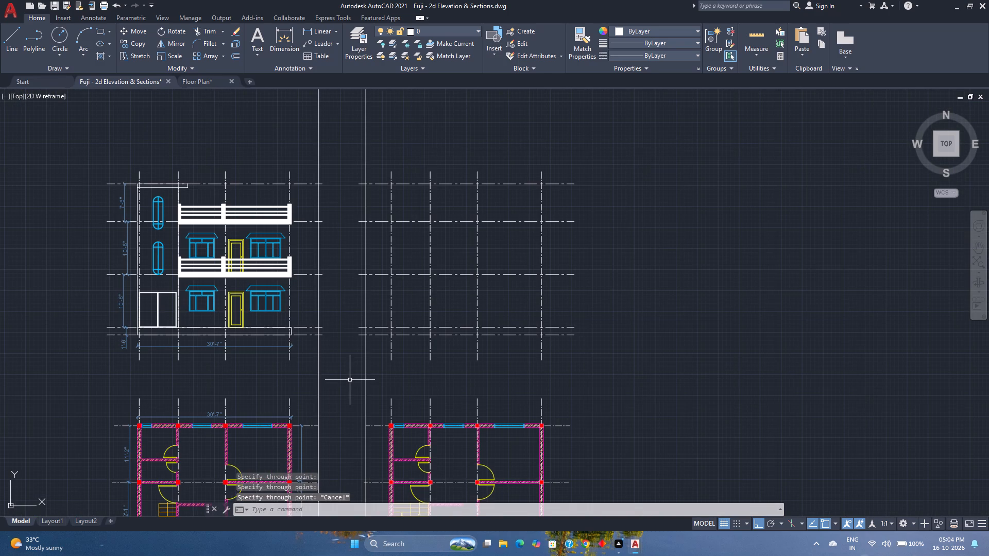
text(tr)
key(Return)
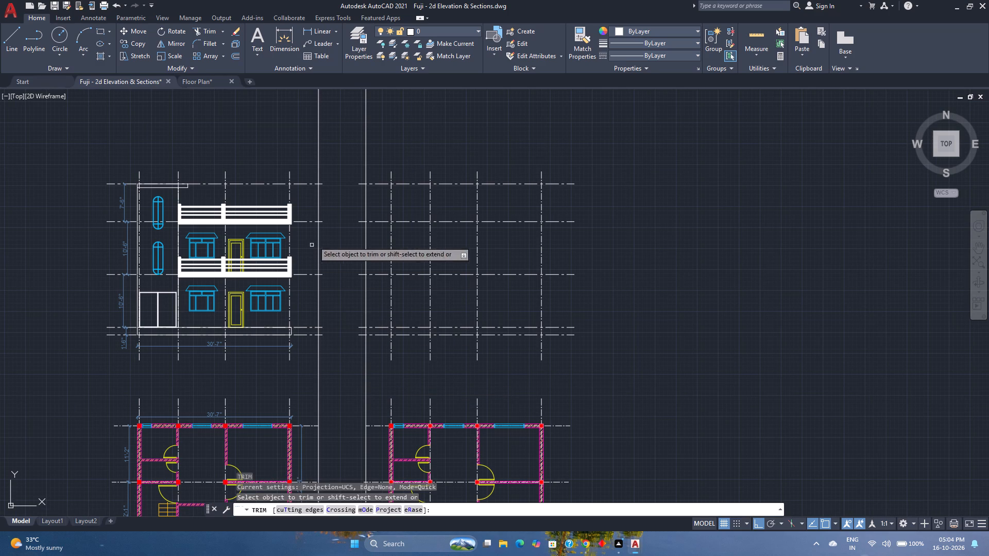
click(360, 170)
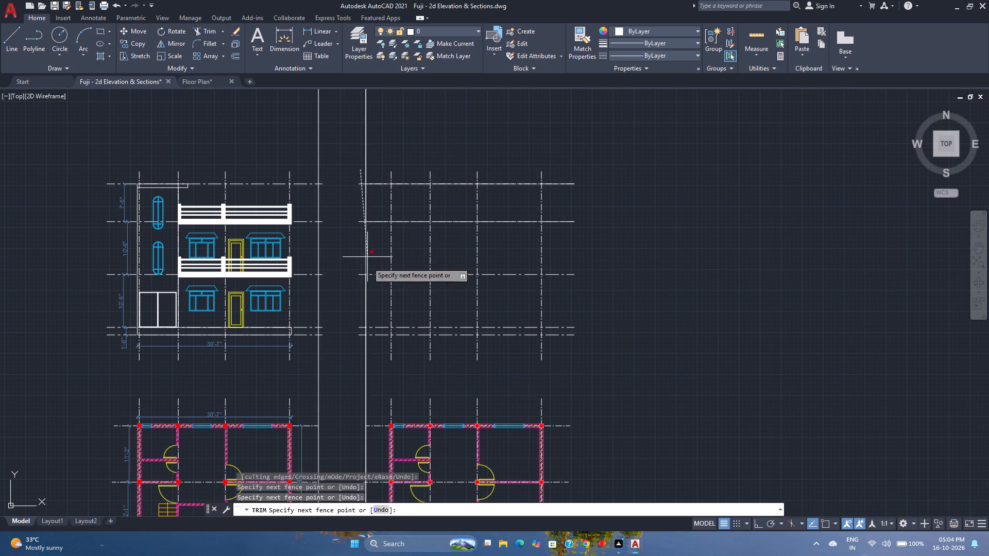
click(361, 343)
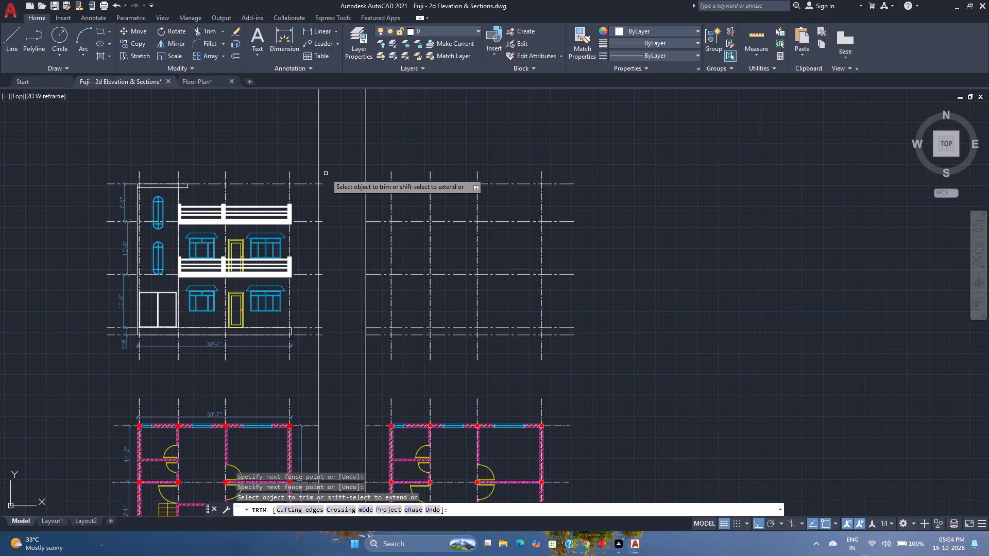
click(320, 178)
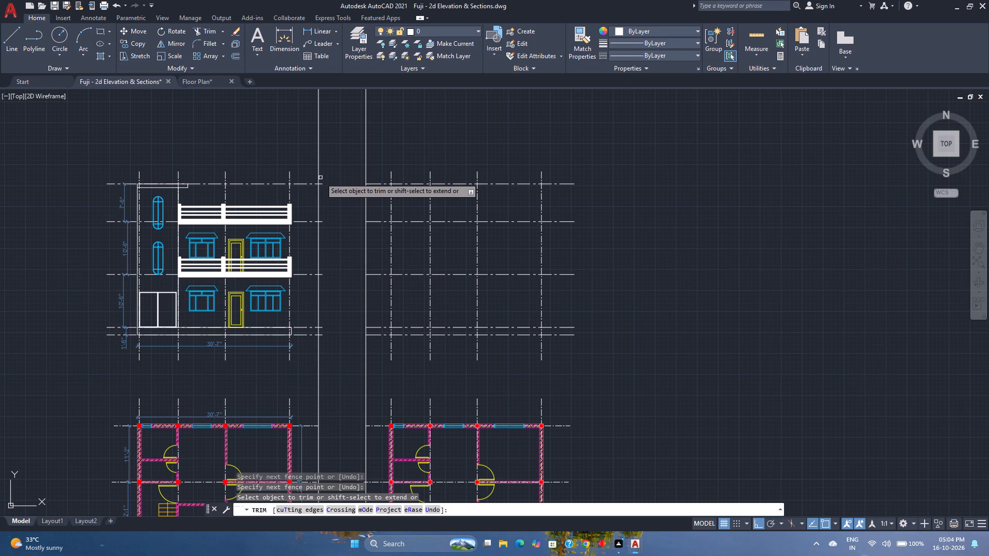
click(321, 369)
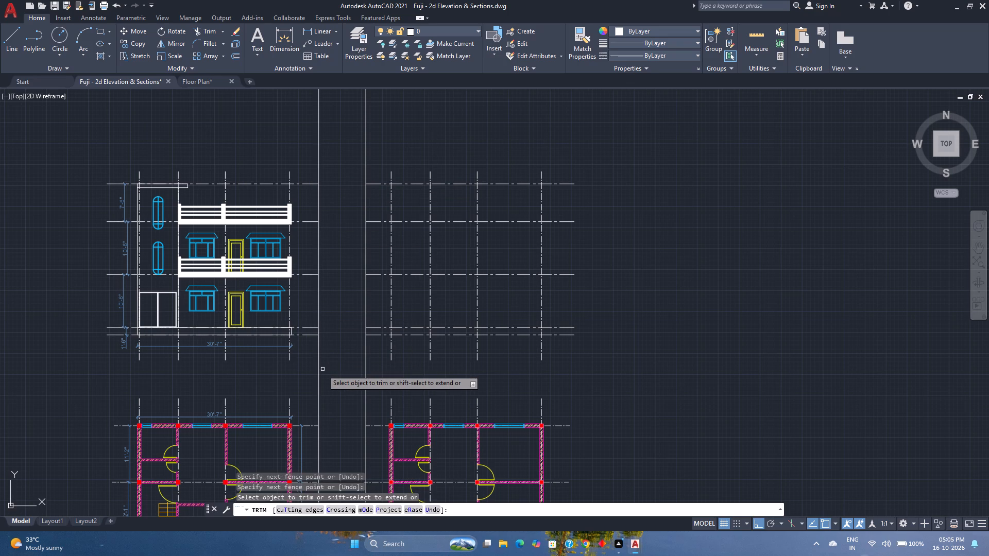
key(Escape)
Delete the two vertical construction lines between the floor plans.
click(383, 380)
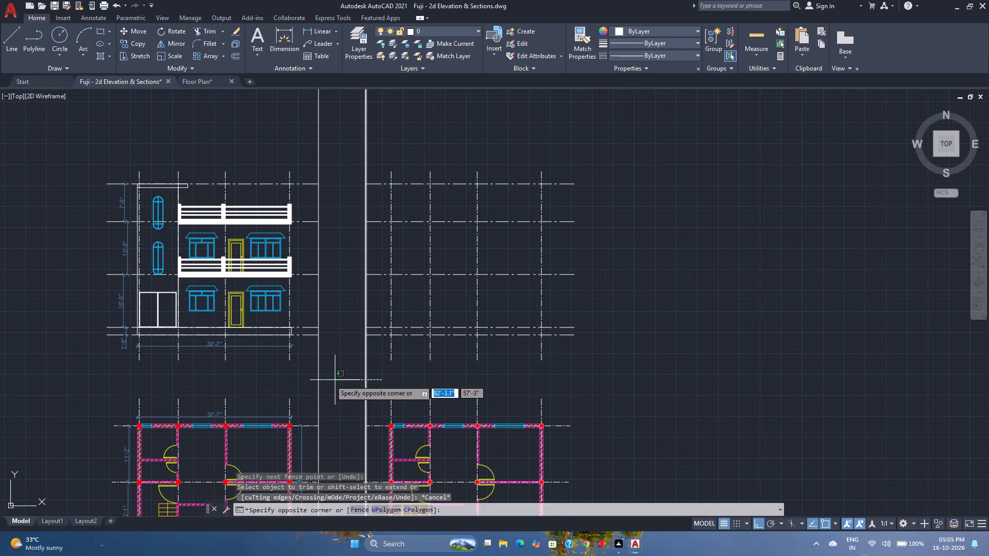
click(313, 380)
key(Delete)
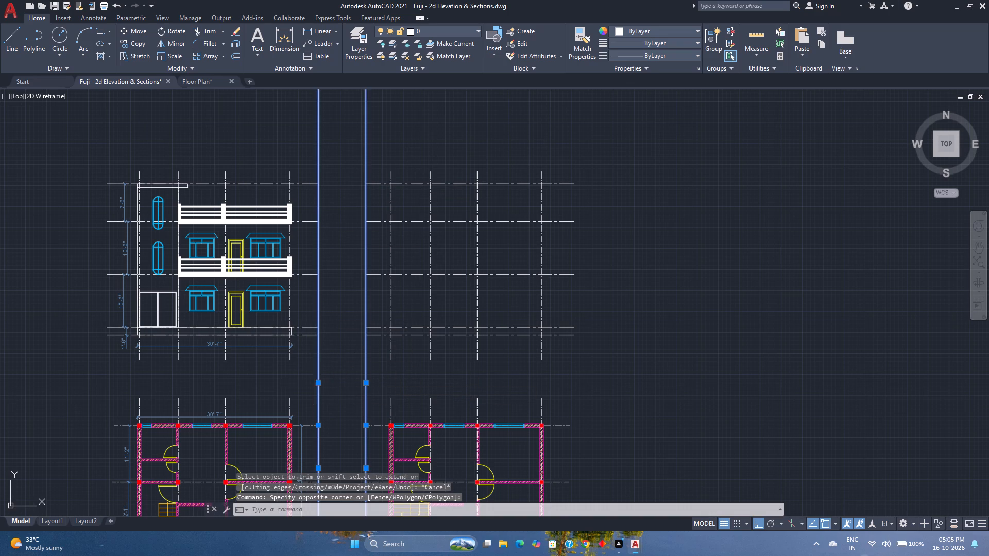
Save the drawing with the copied elevation grid under its existing name.
scroll(319, 376, down, 1)
scroll(323, 376, up, 1)
middle_drag(323, 376, 314, 328)
middle_click(314, 327)
scroll(314, 321, down, 1)
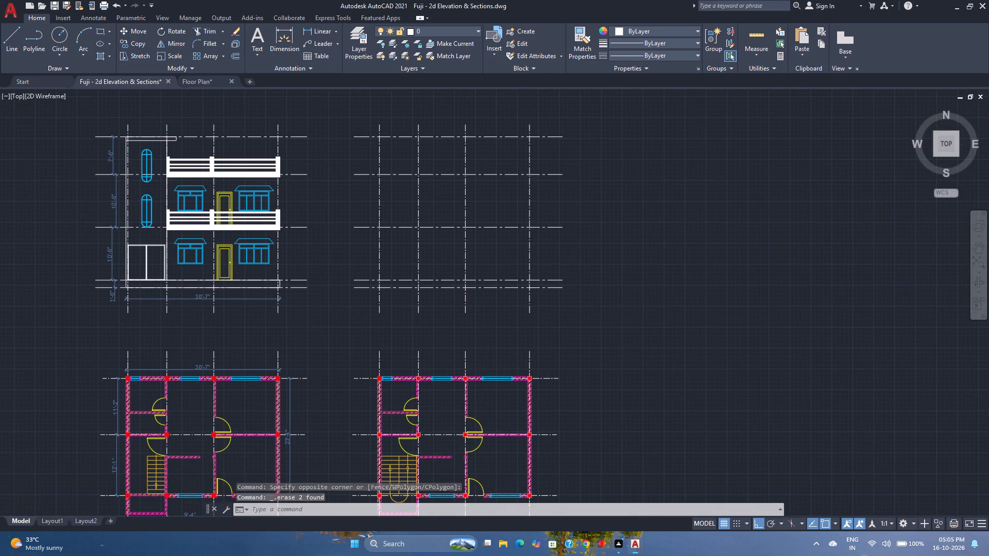
scroll(314, 321, down, 1)
key(ctrl+s)
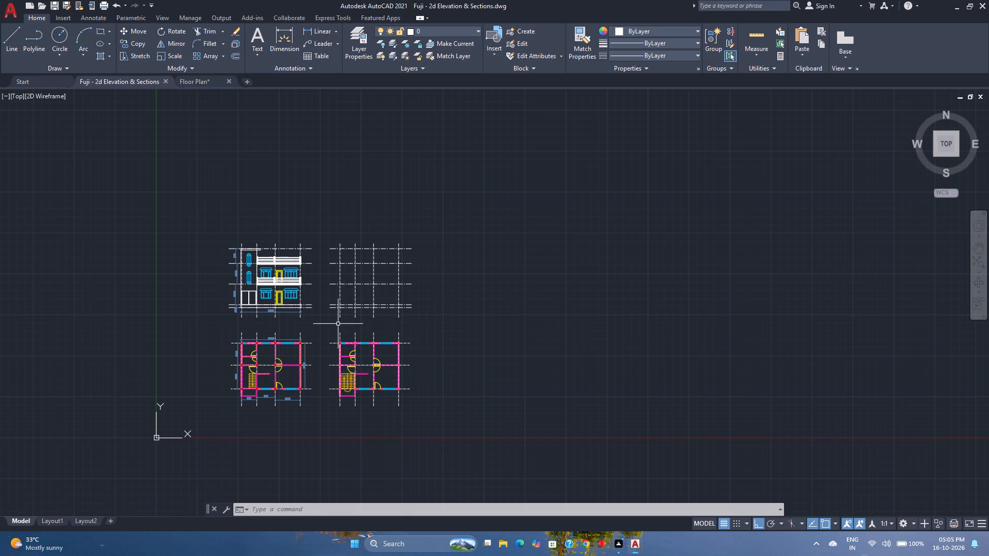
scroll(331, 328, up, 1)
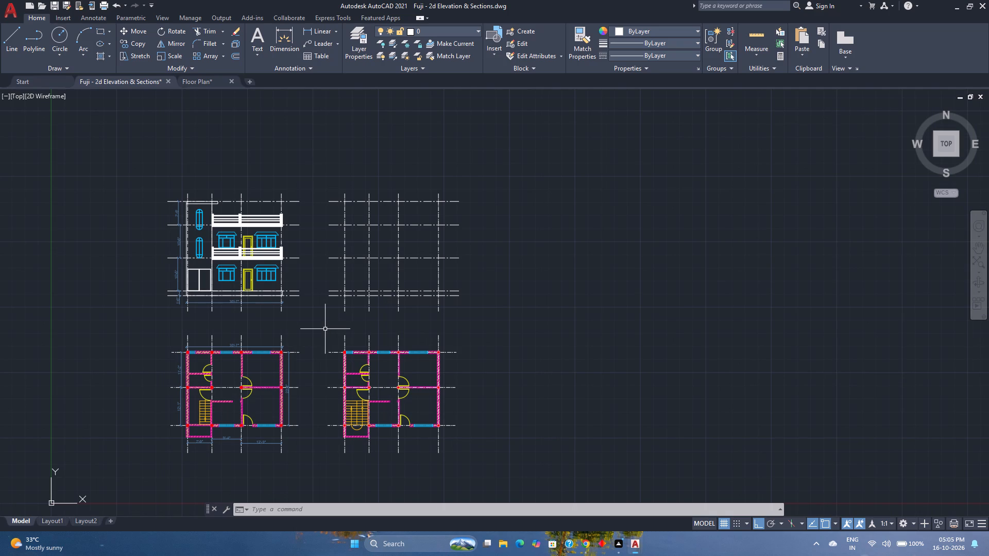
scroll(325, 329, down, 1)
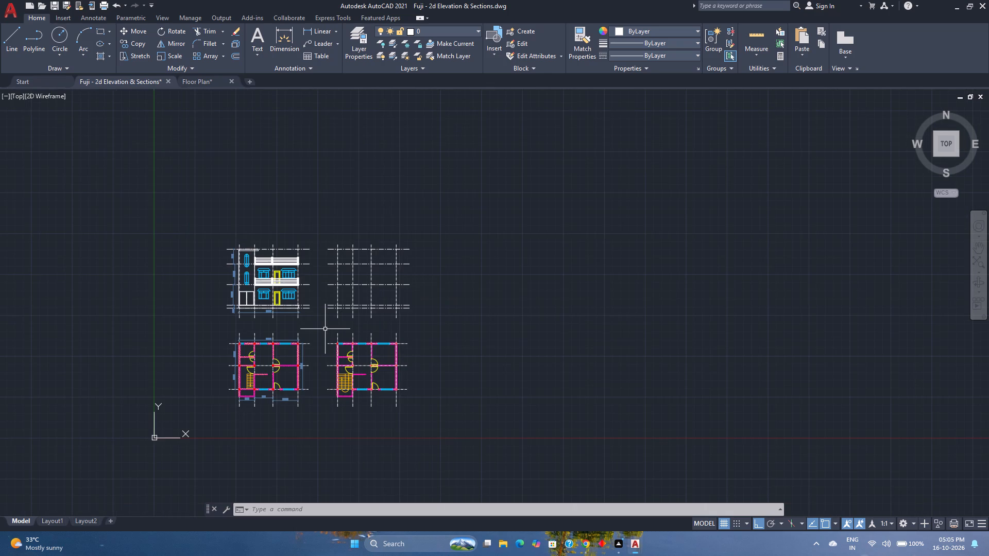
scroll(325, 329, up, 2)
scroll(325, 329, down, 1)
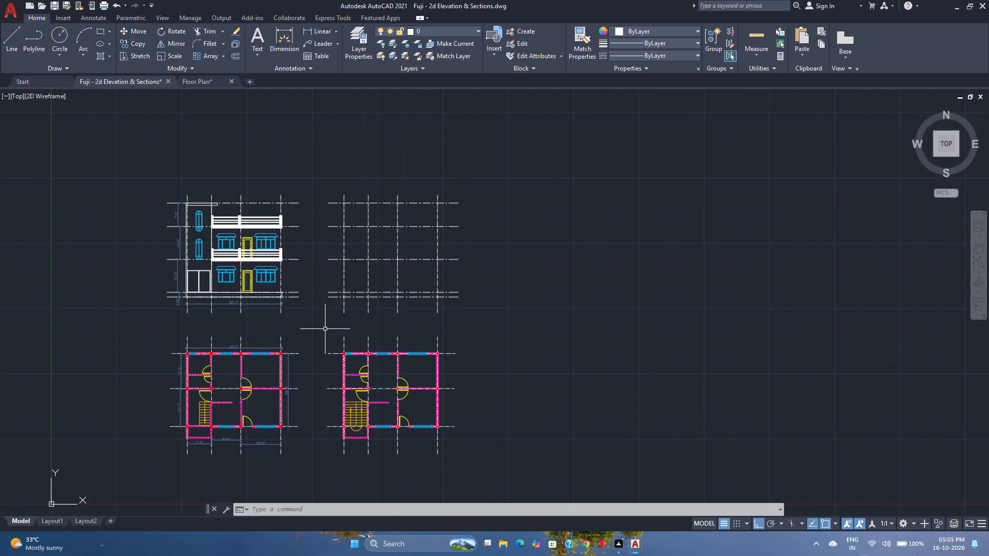
Delete the four vertical grid lines of the copied grid above the second floor plan, leaving only its horizontal lines.
scroll(325, 329, up, 1)
scroll(325, 329, down, 1)
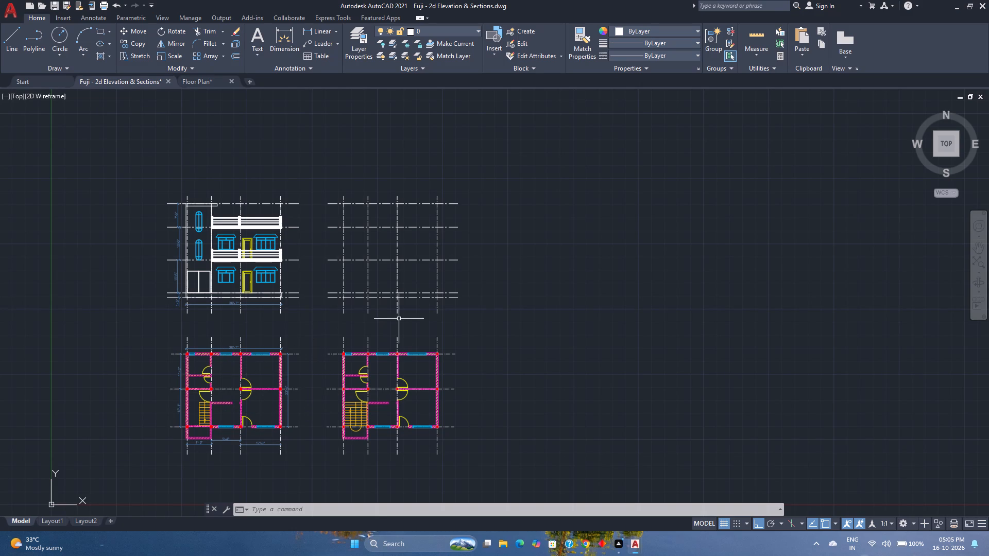
click(451, 273)
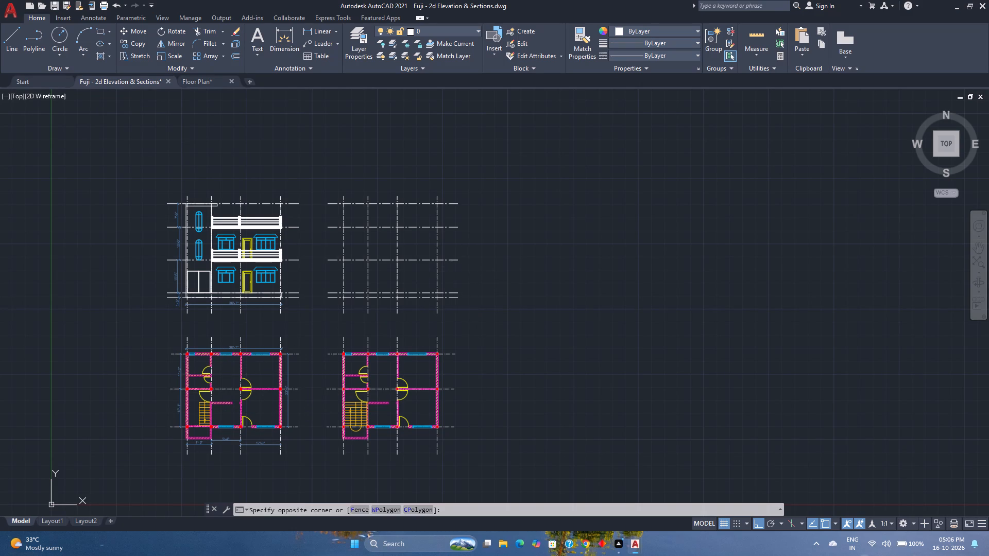
click(327, 276)
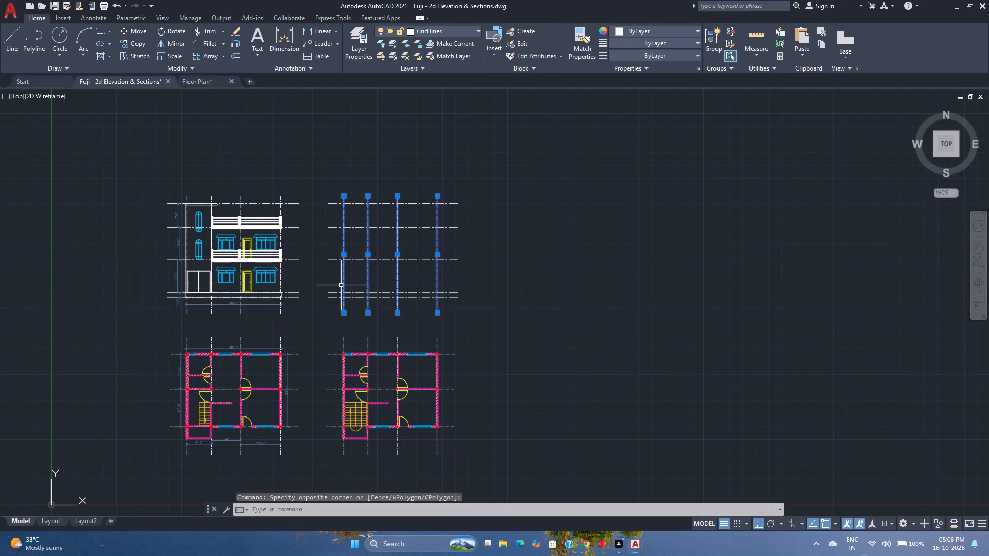
key(Delete)
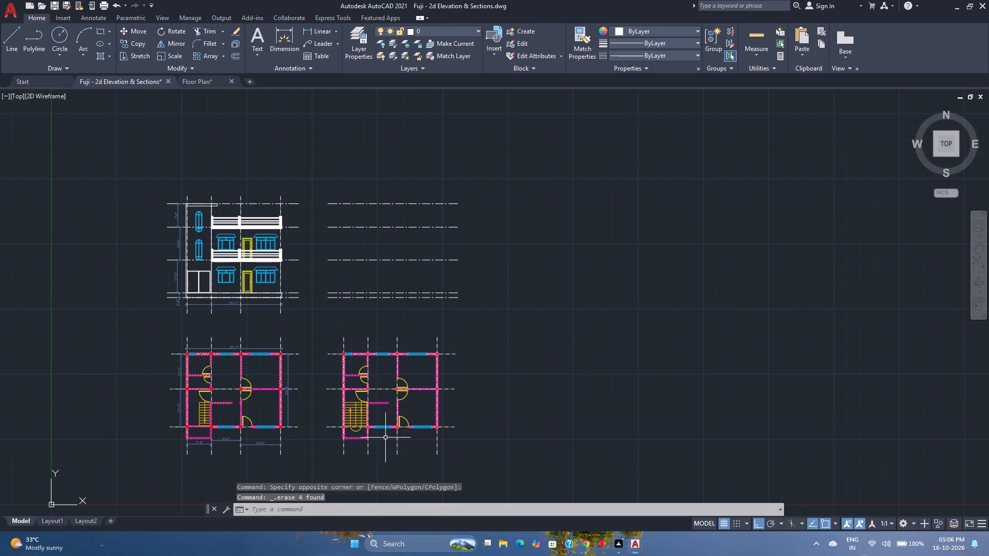
Copy the dimensioned floor plan below the elevation straight up by about 99' into the empty area above the elevation.
click(301, 450)
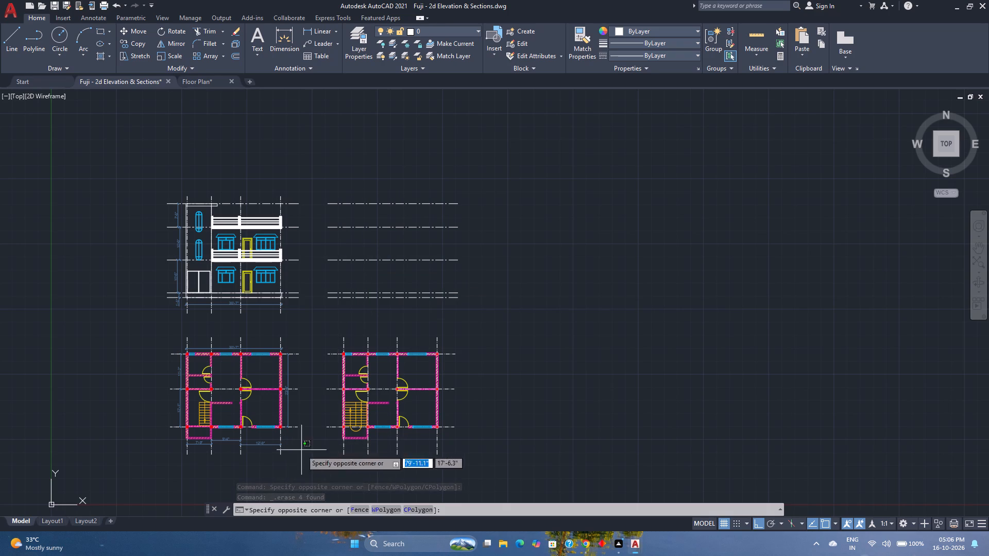
click(162, 324)
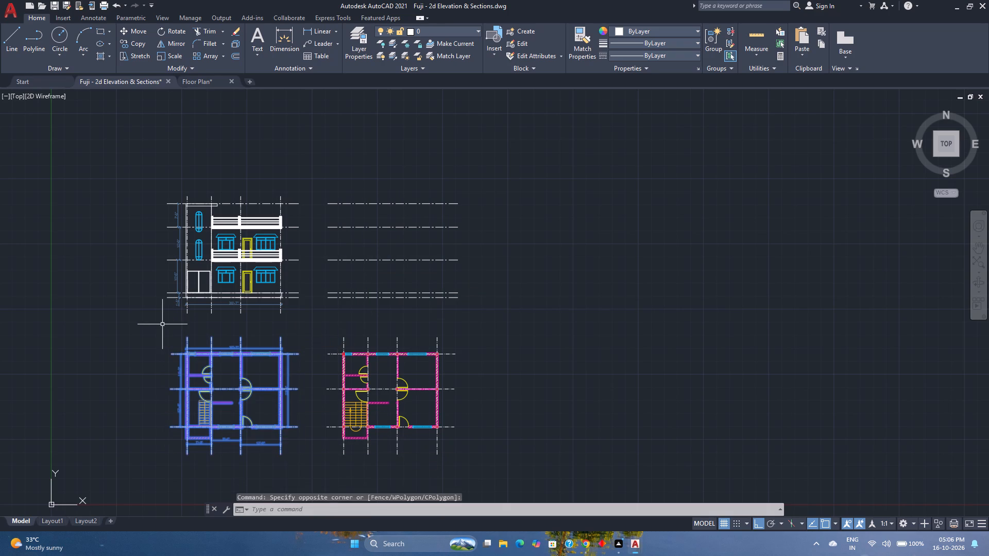
key(ctrl+c)
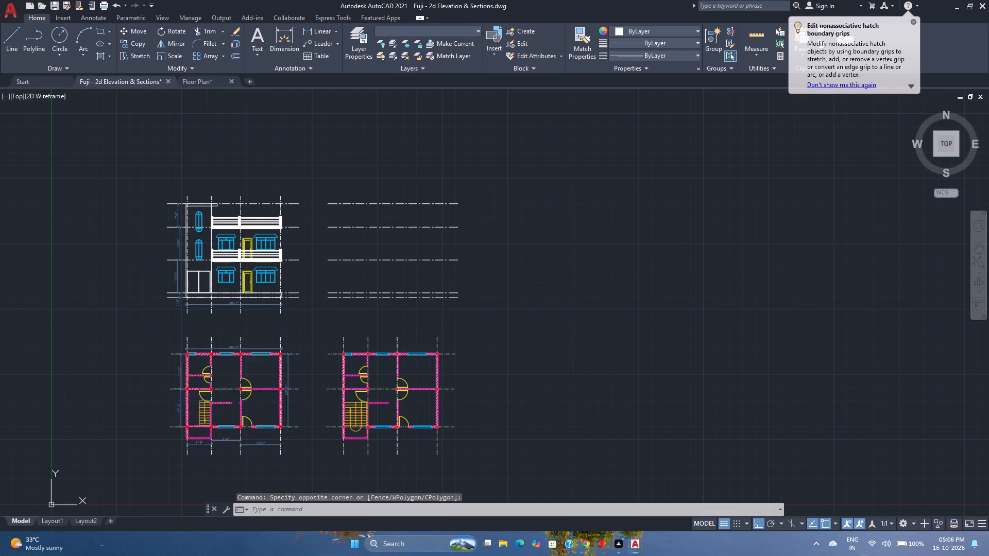
scroll(261, 308, down, 2)
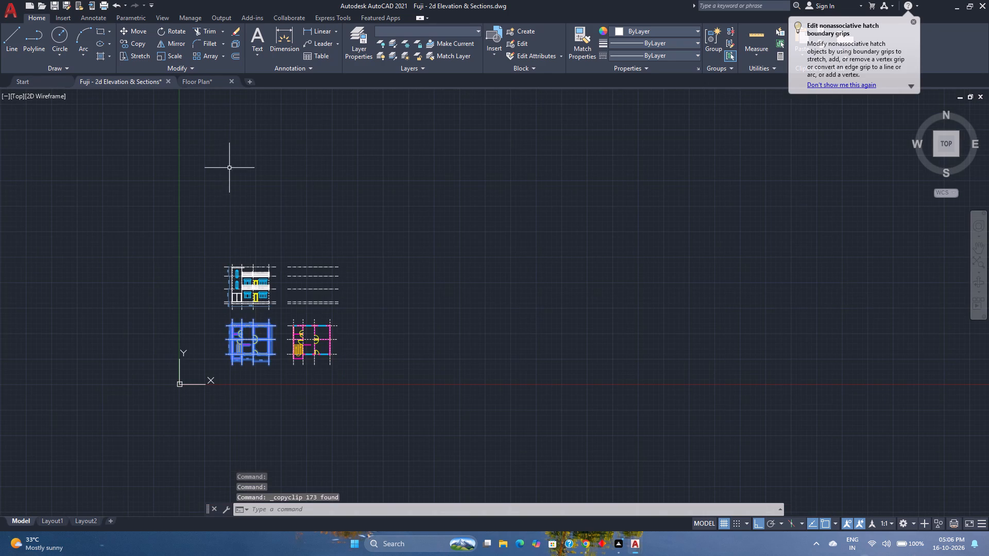
click(138, 44)
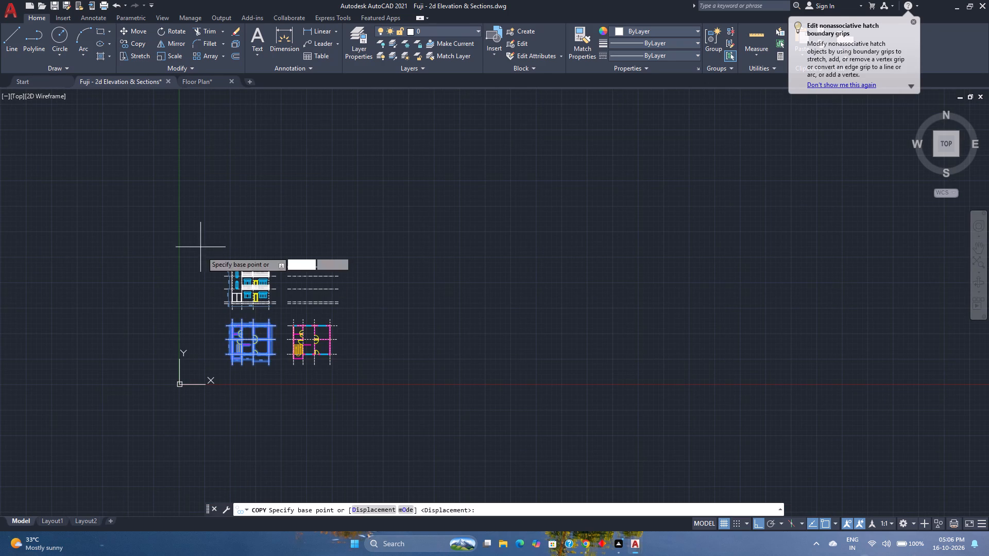
scroll(236, 346, up, 4)
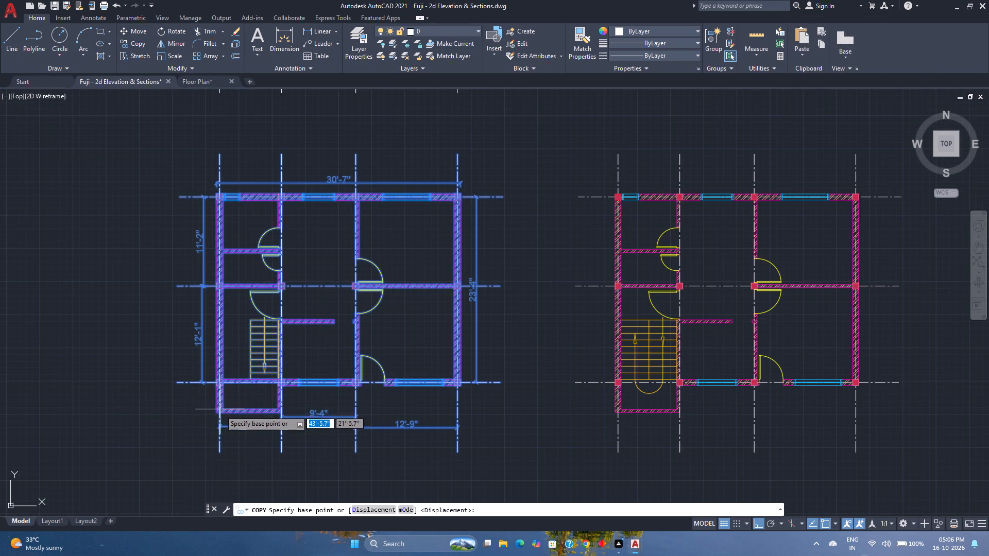
click(219, 431)
scroll(275, 377, down, 4)
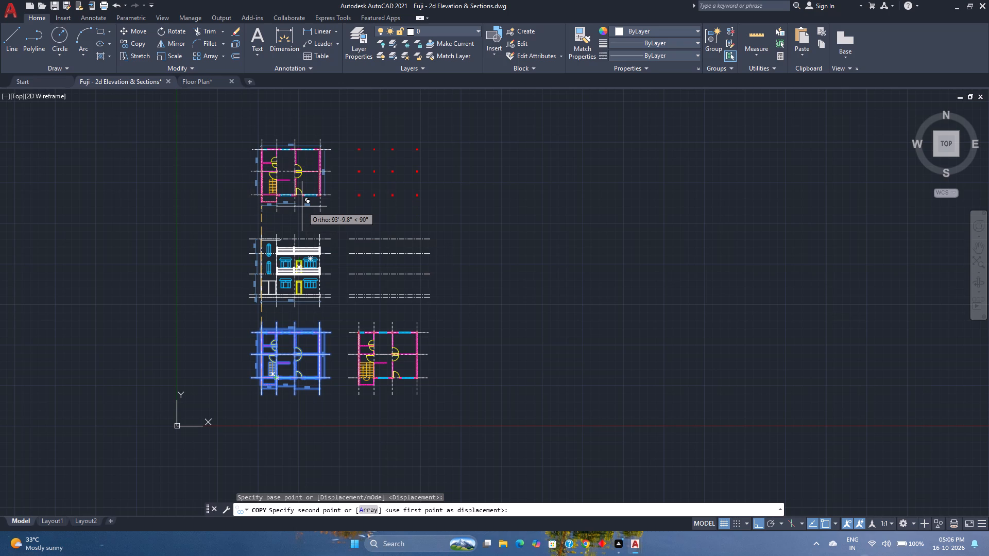
scroll(302, 206, up, 1)
middle_drag(302, 206, 323, 321)
middle_click(323, 321)
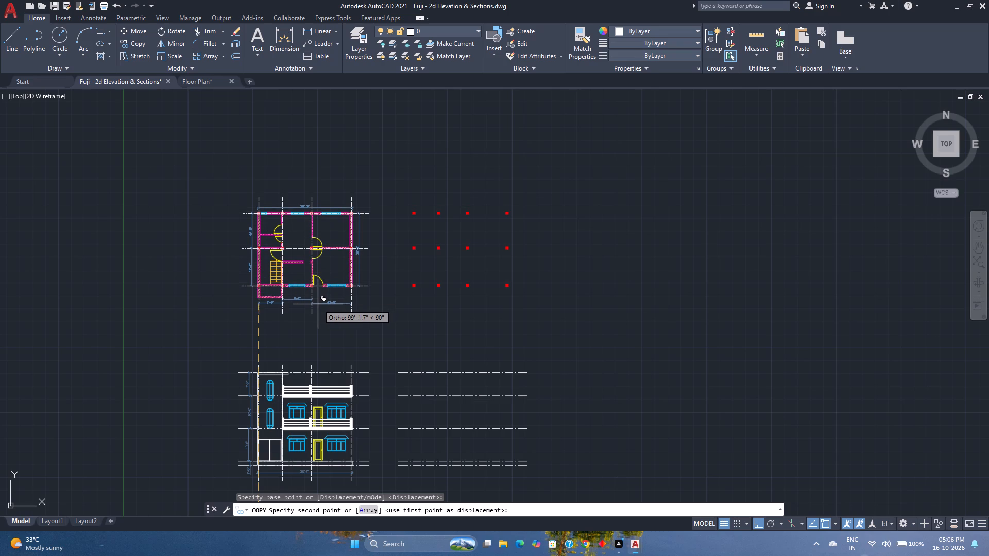
click(318, 304)
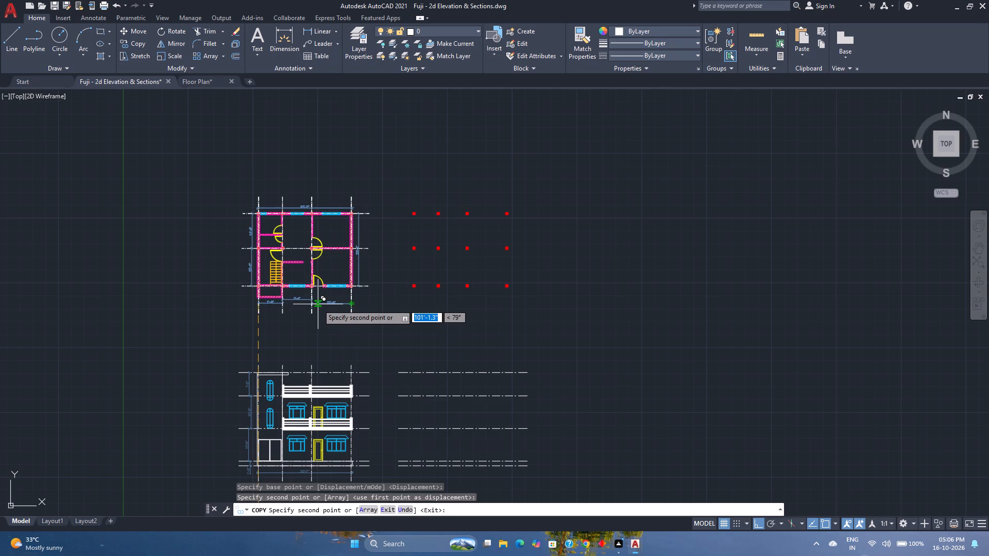
key(Escape)
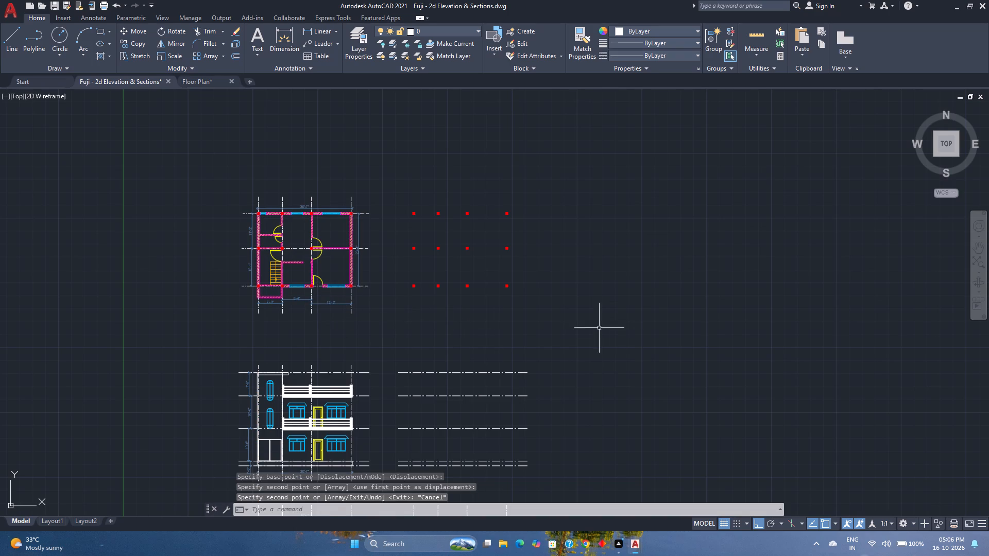
Rotate the floor plan copy above the elevation 90° counterclockwise about a point near its middle.
click(592, 328)
click(137, 167)
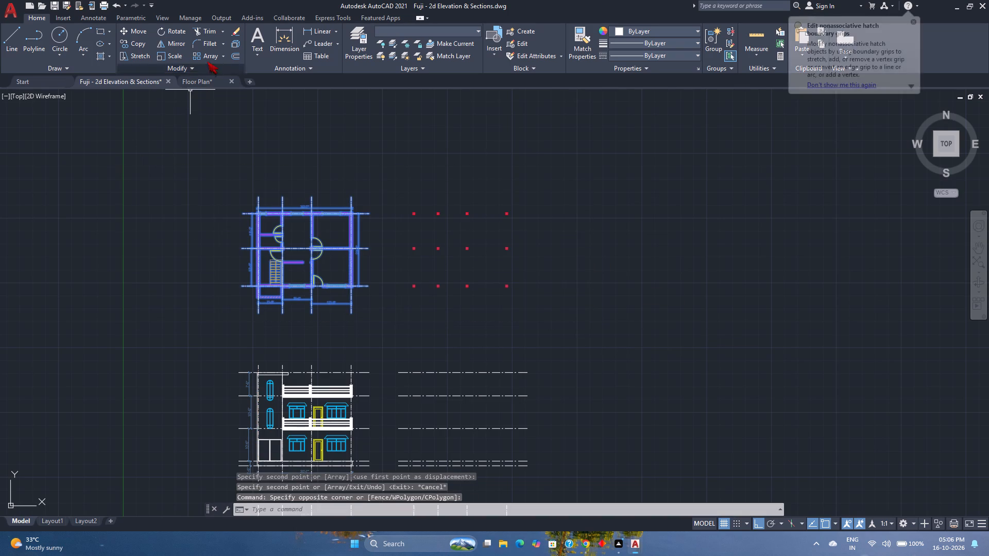
click(174, 26)
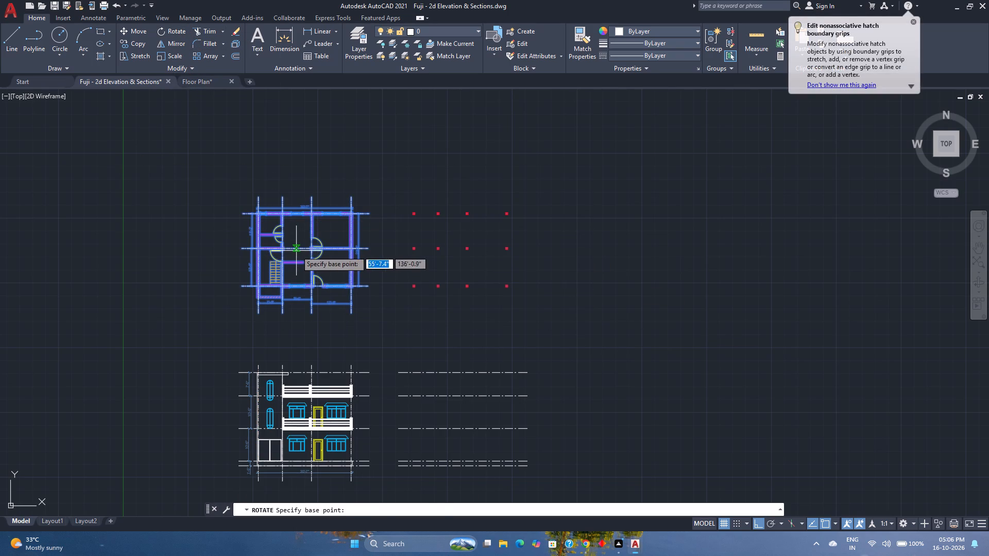
click(296, 251)
click(306, 146)
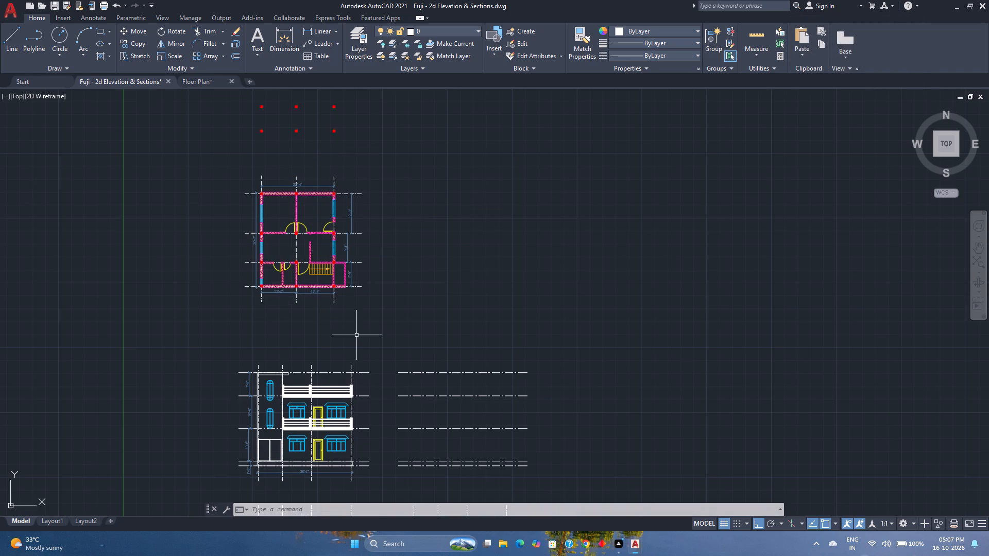
Move the lower objects of the rotated plan horizontally so its leftmost vertical grid line lines up with the elevation's leftmost one.
click(373, 327)
click(201, 262)
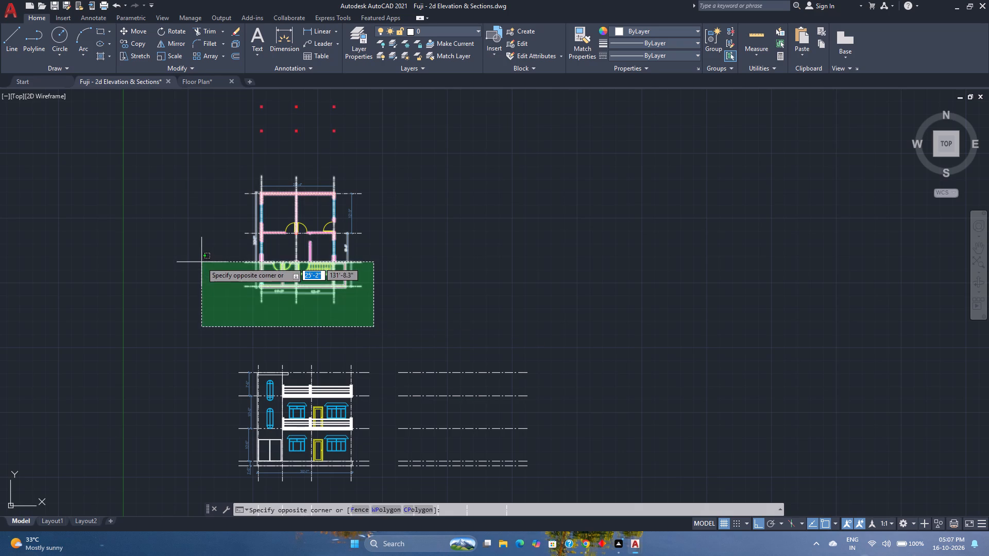
click(138, 34)
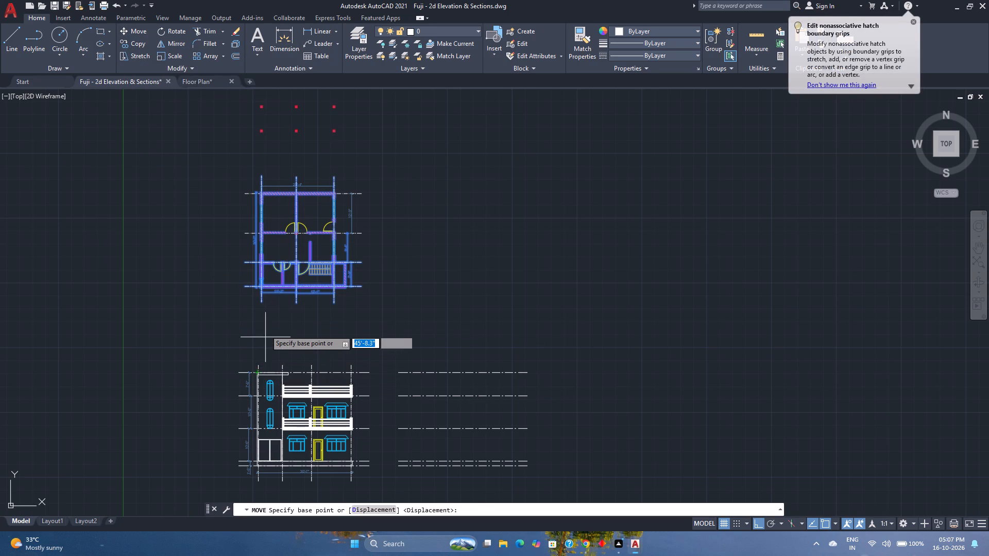
scroll(265, 321, up, 2)
click(254, 274)
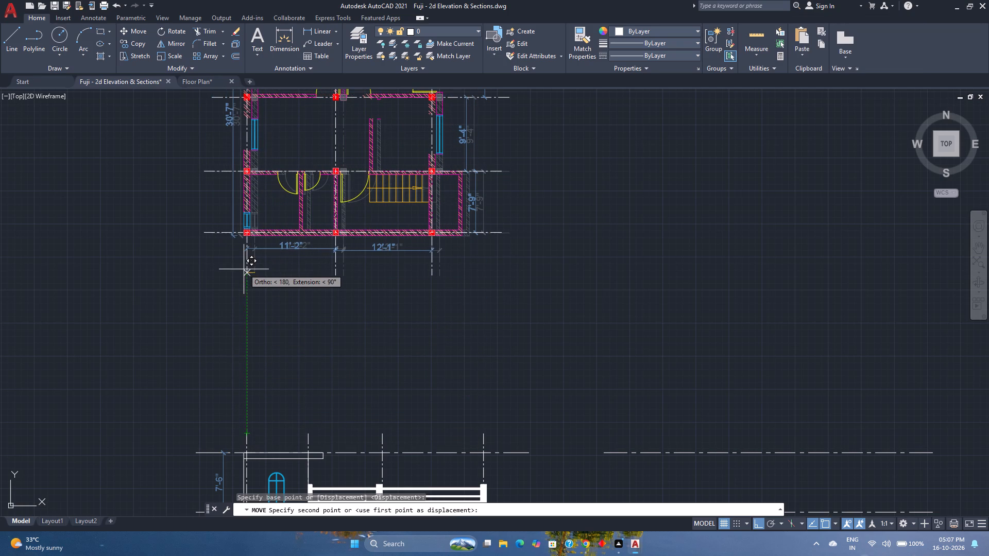
click(247, 273)
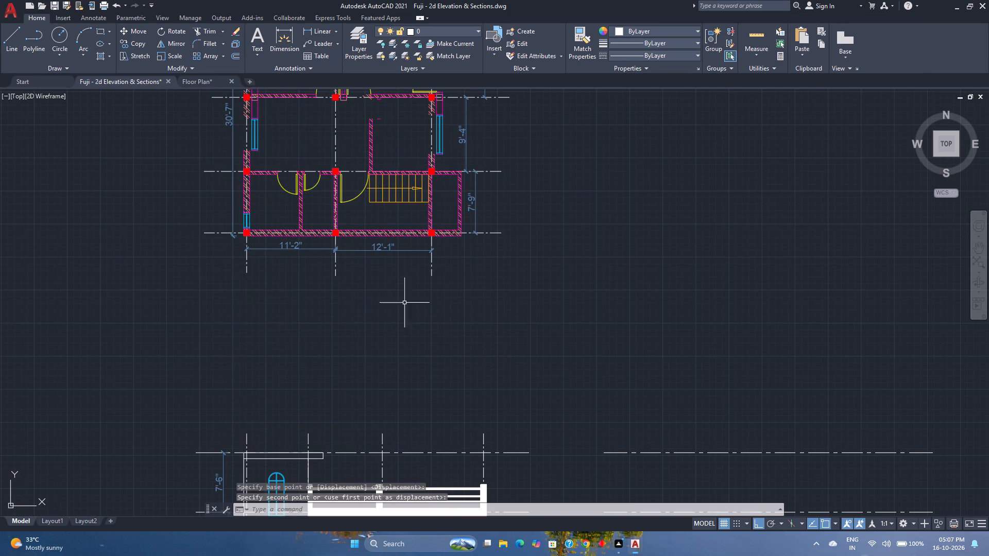
Move the entire rotated floor plan horizontally, from the left end of the elevation's top grid line to the left end of the copied grid's top line.
scroll(437, 322, down, 1)
middle_drag(437, 322, 439, 403)
click(525, 391)
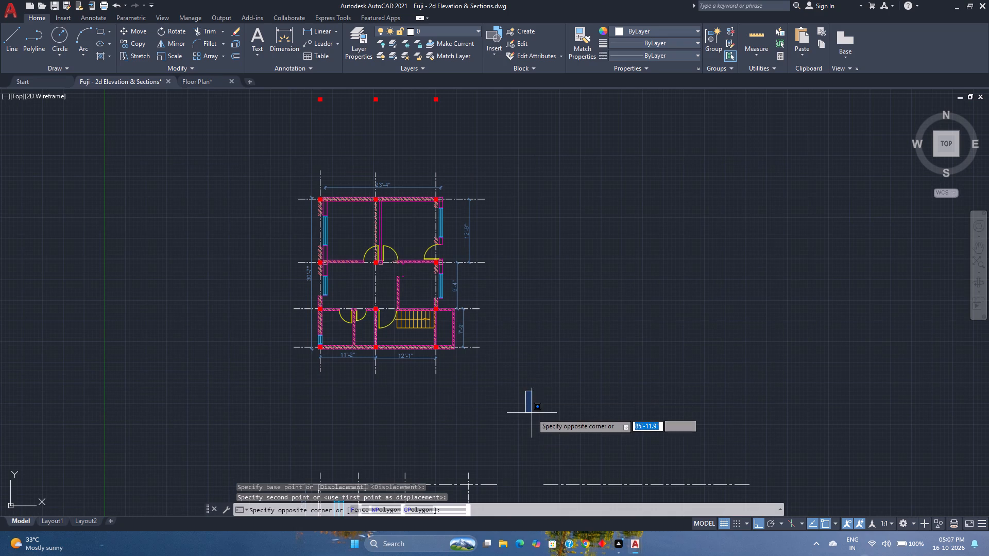
click(532, 413)
click(532, 413)
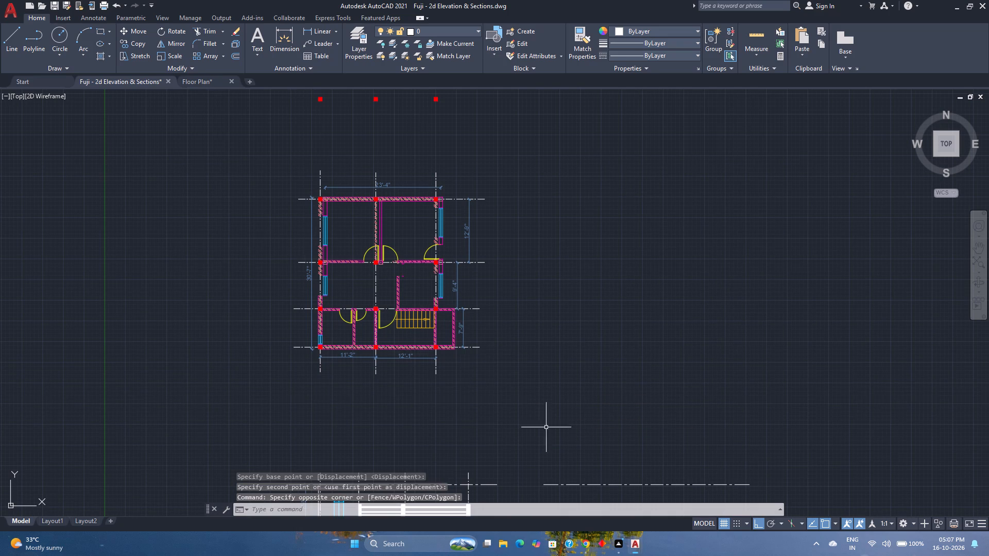
click(559, 433)
click(241, 165)
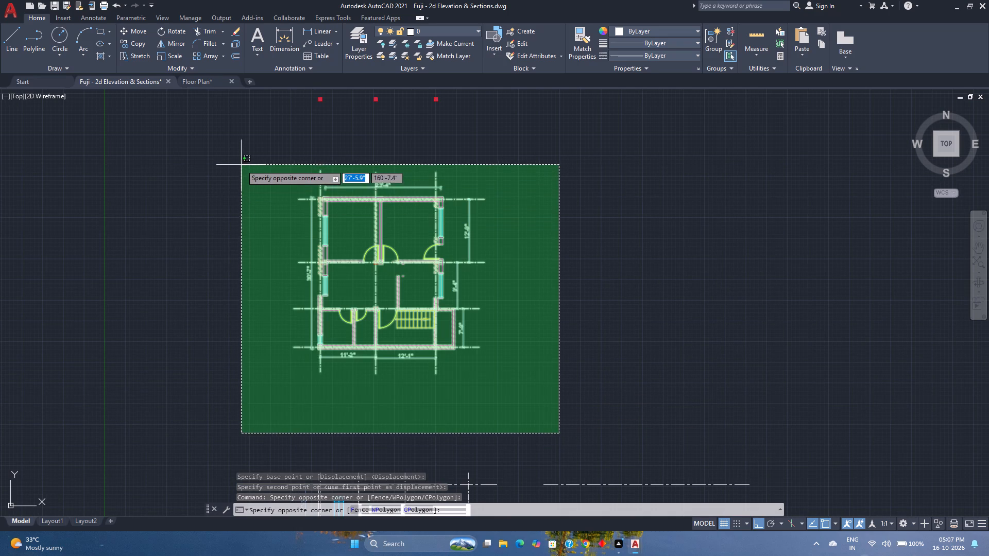
scroll(241, 165, down, 2)
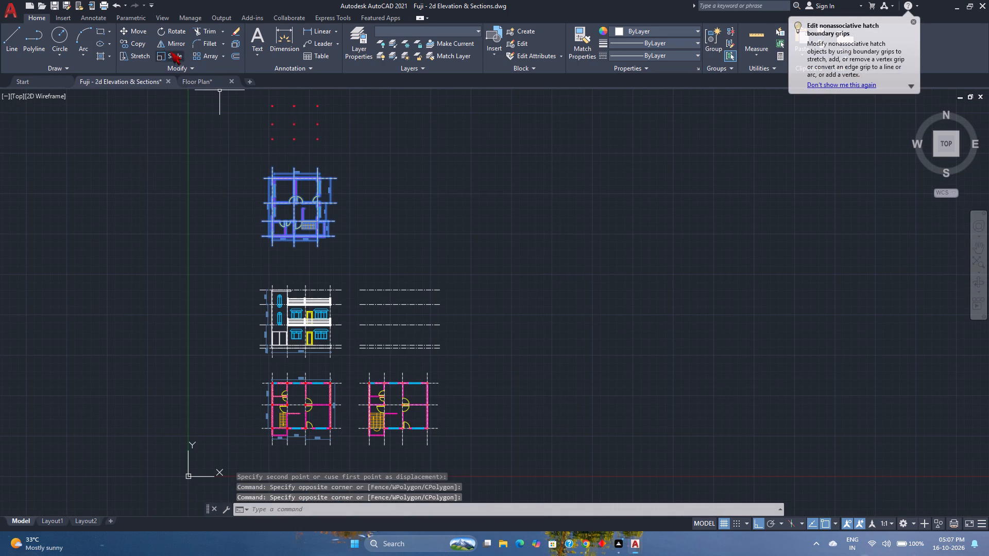
click(140, 28)
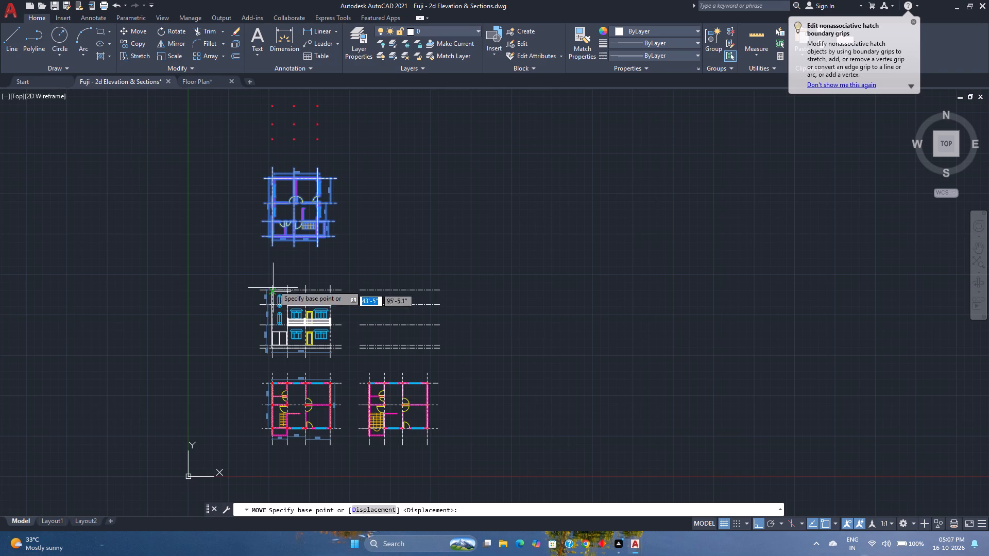
scroll(276, 259, up, 2)
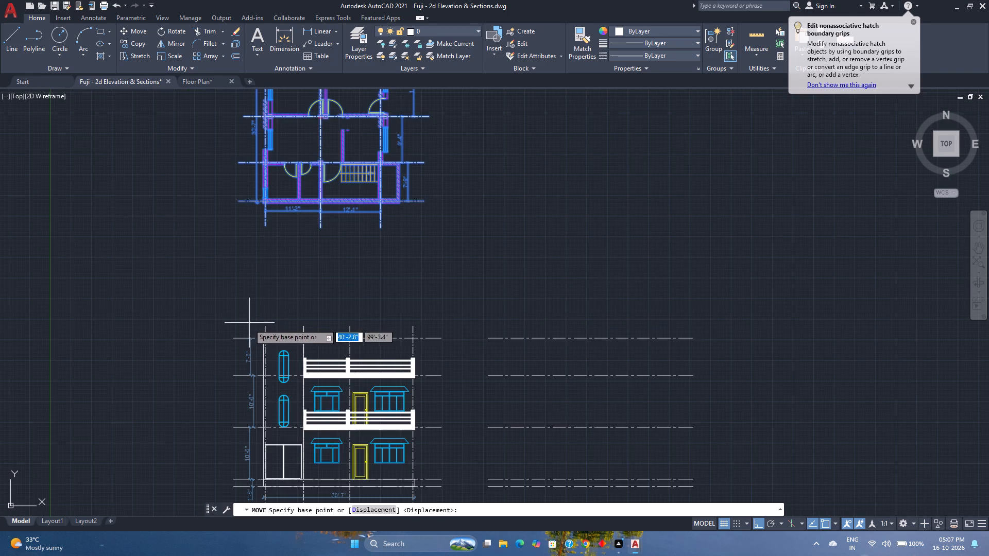
click(233, 337)
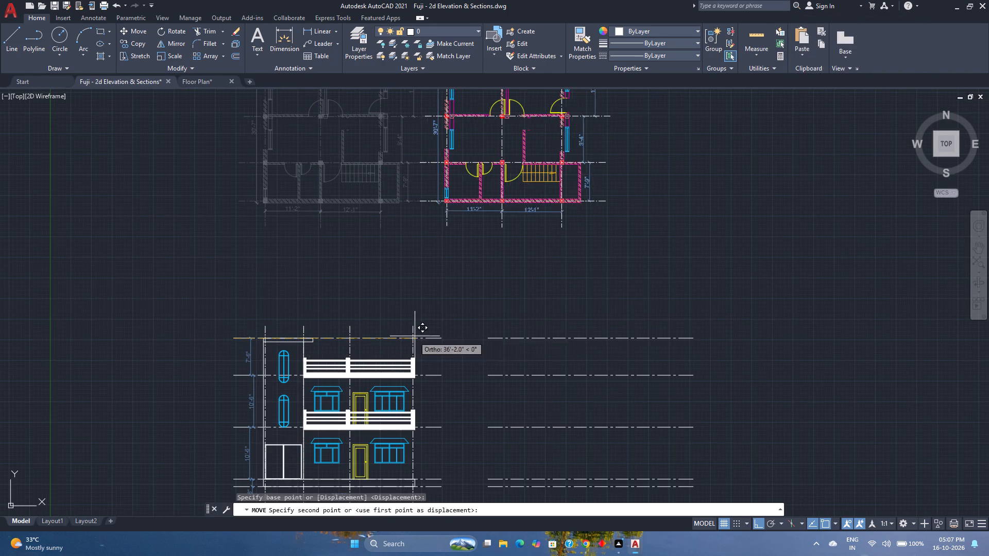
click(486, 339)
scroll(486, 339, down, 2)
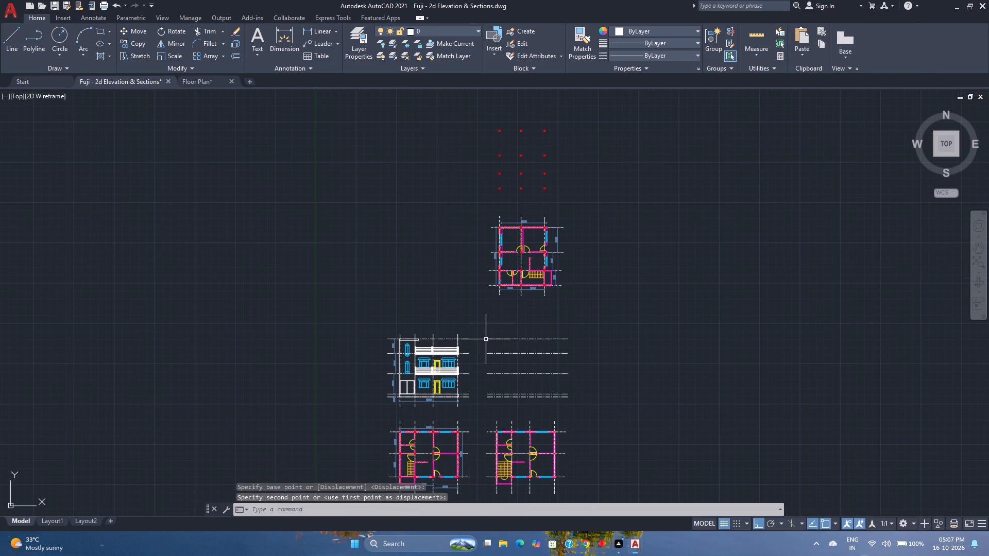
middle_drag(493, 322, 432, 321)
scroll(469, 304, up, 2)
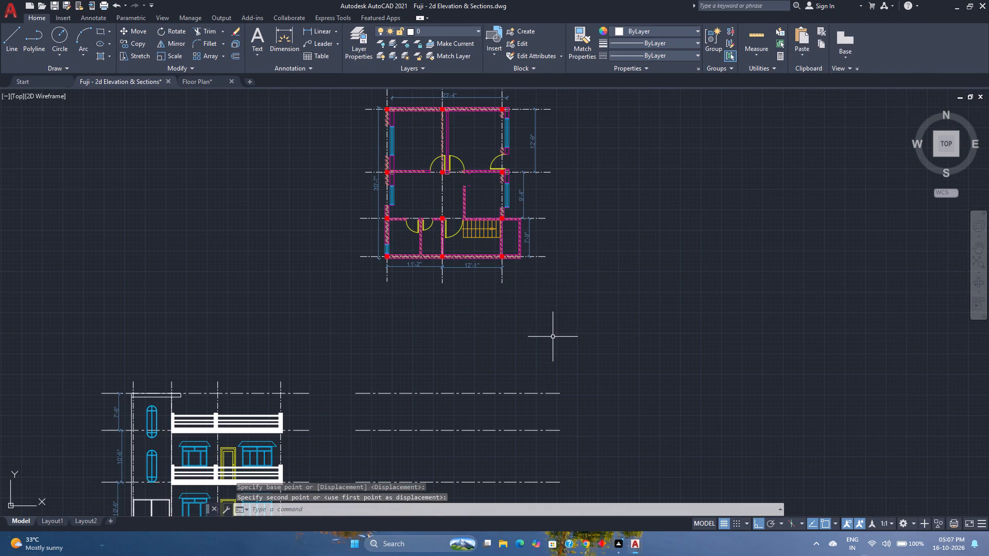
click(537, 339)
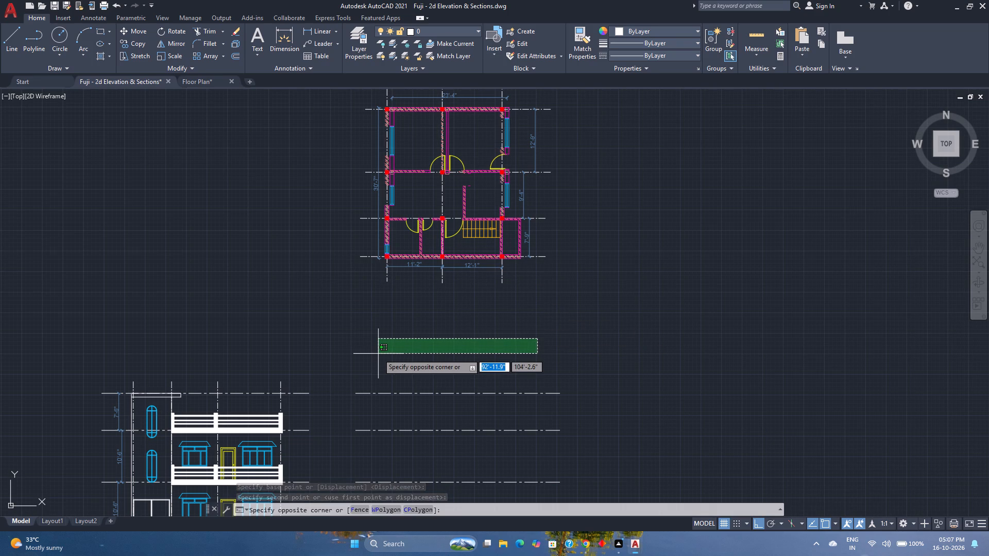
key(Escape)
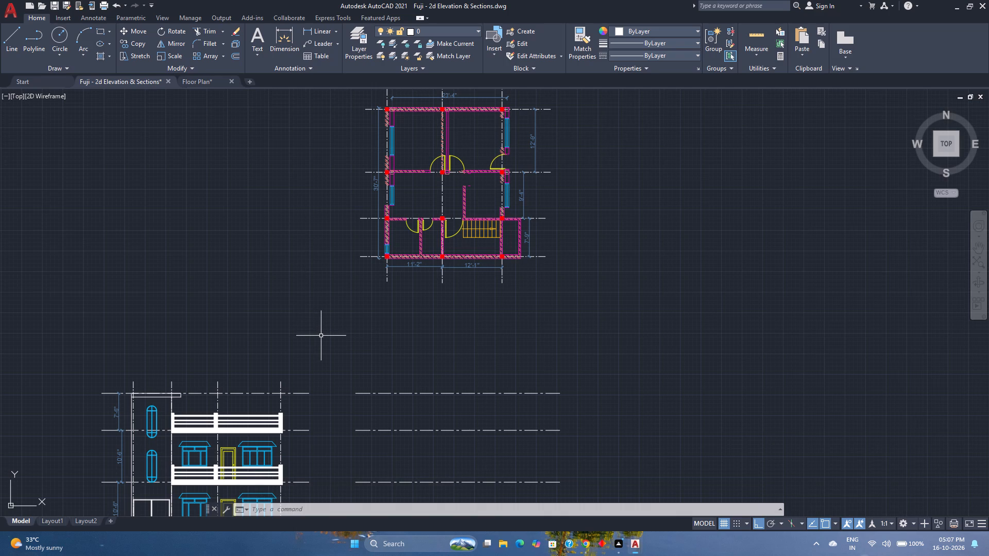
Draw vertical construction lines through both side edges of the leftmost and middle columns on the rotated plan's bottom wall.
scroll(321, 336, up, 1)
scroll(321, 336, down, 2)
middle_drag(321, 336, 301, 294)
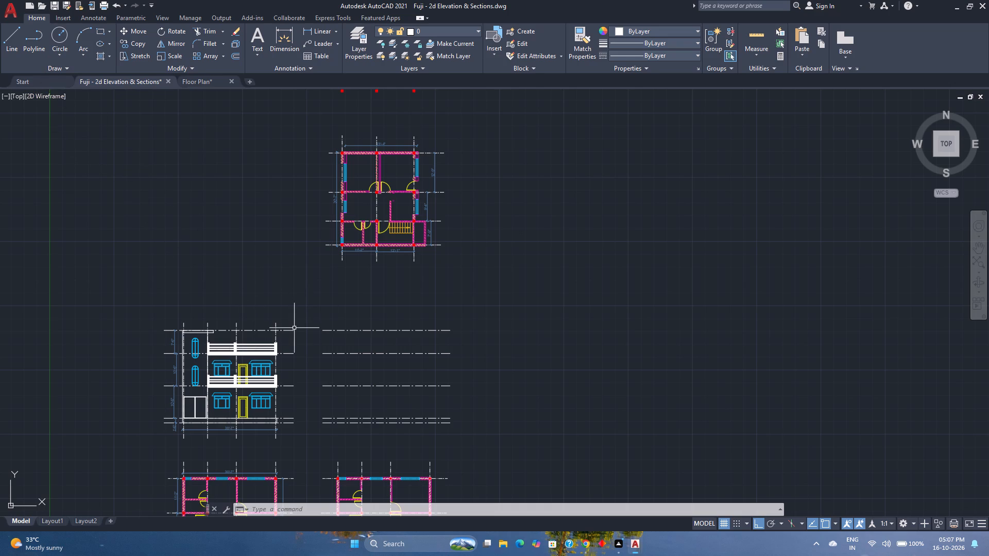
text(xl)
key(Return)
key(v)
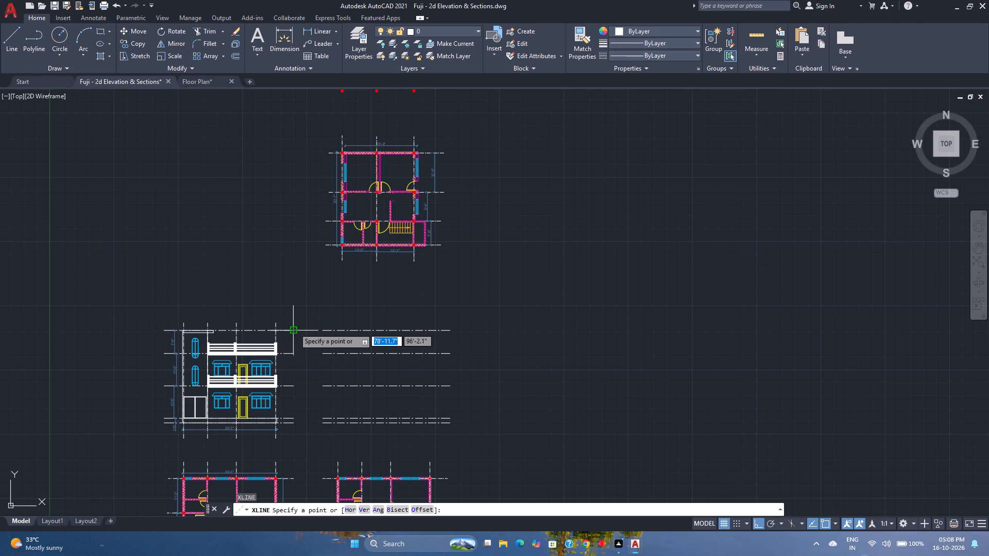
key(Return)
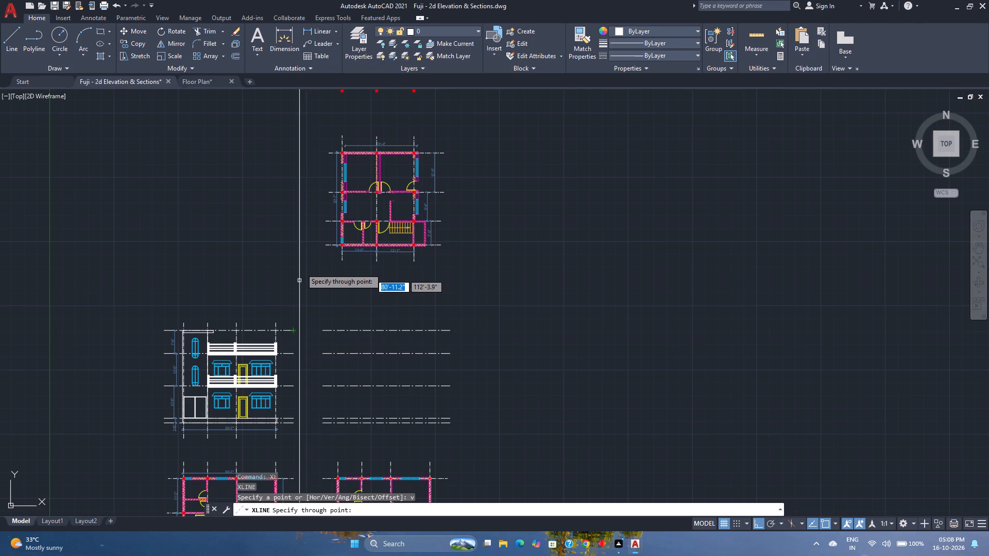
scroll(328, 245, up, 3)
scroll(411, 233, up, 2)
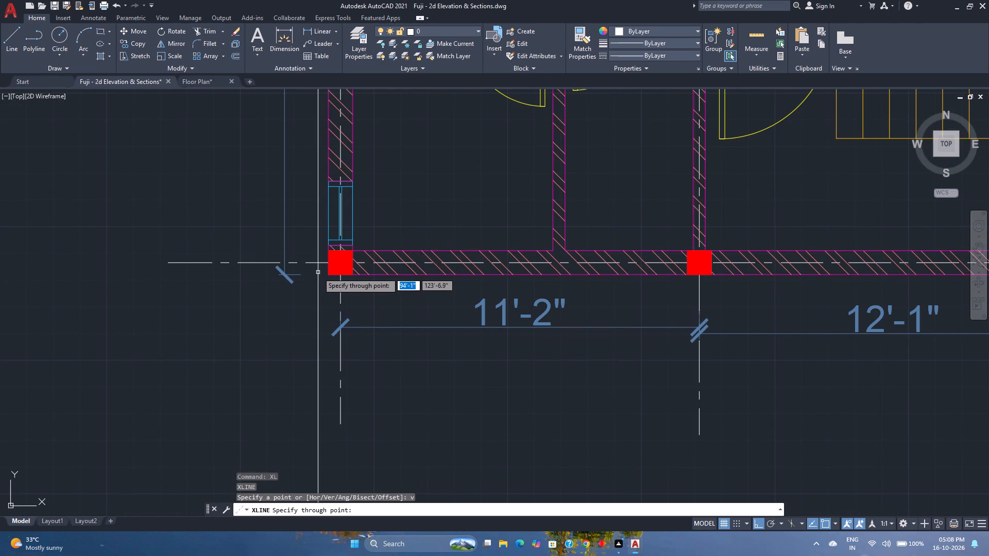
click(328, 275)
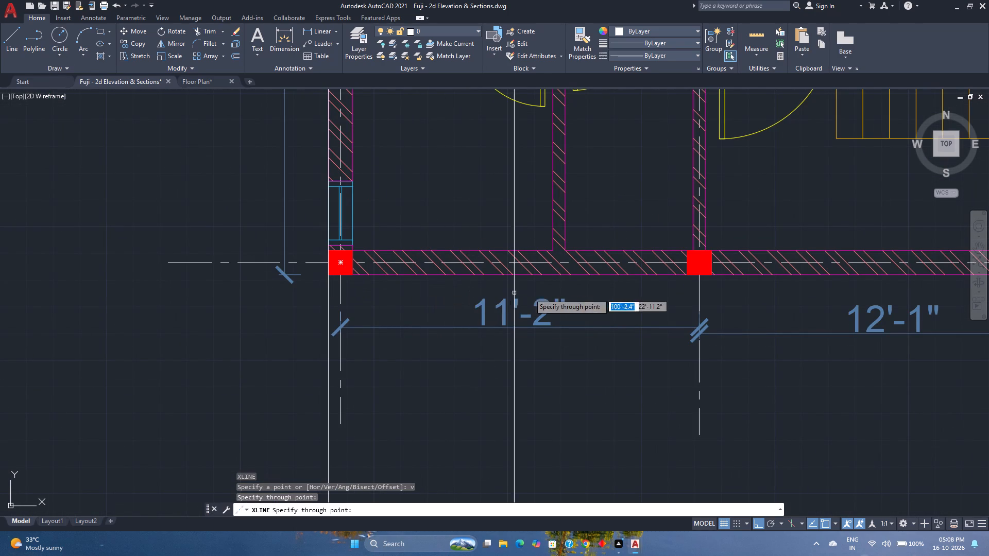
click(355, 277)
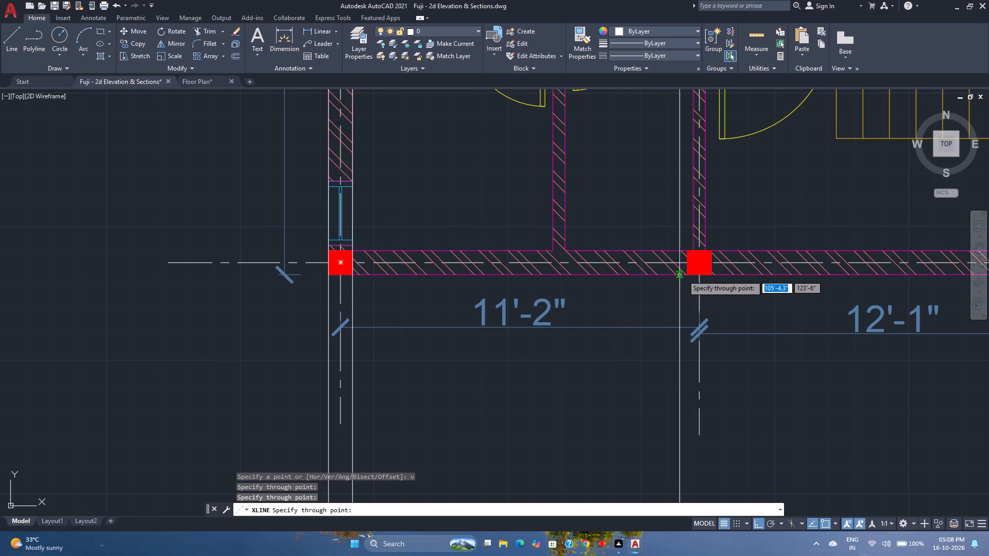
click(687, 275)
click(712, 275)
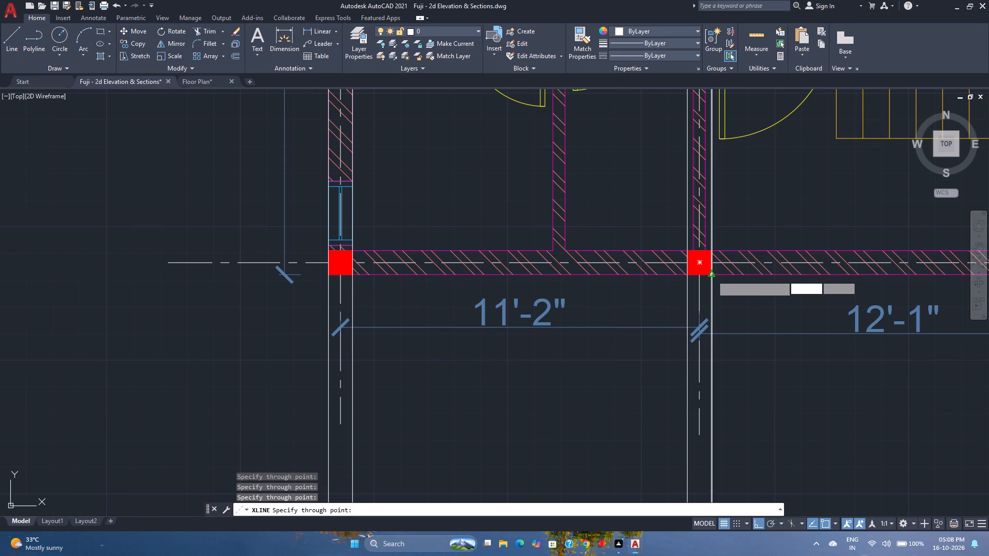
Add vertical construction lines through both edges of the bottom wall's third column and through the wall's outer right corner.
scroll(708, 285, down, 2)
middle_drag(708, 285, 299, 368)
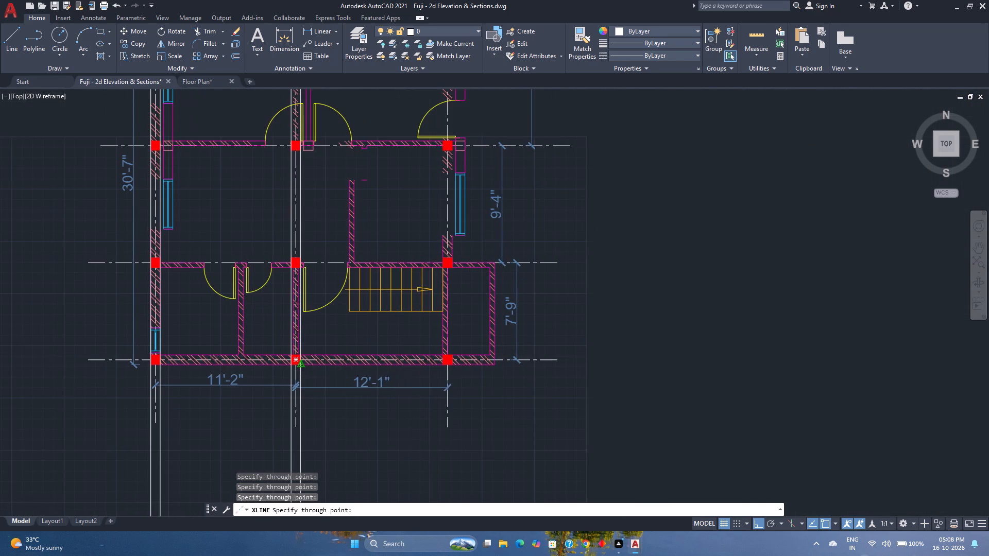
scroll(398, 365, up, 2)
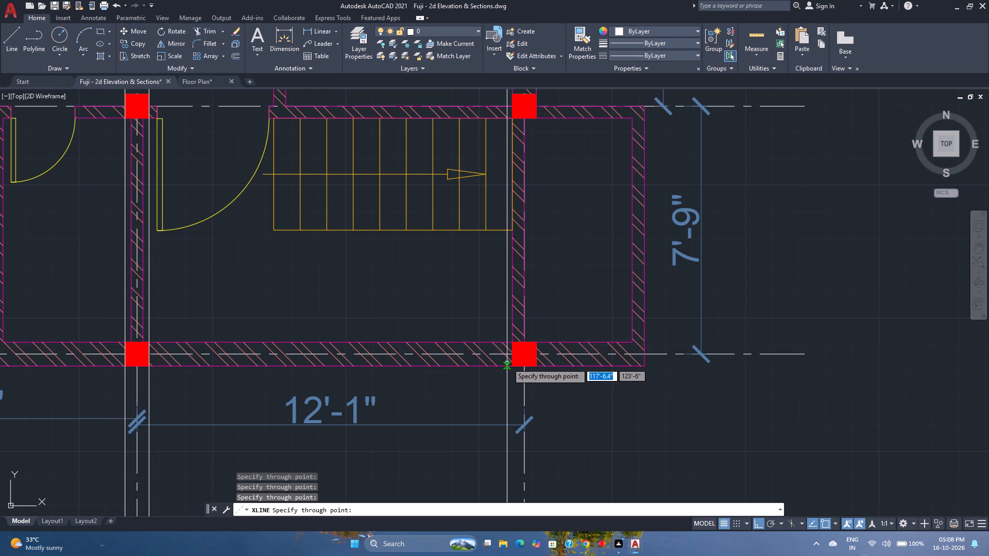
click(511, 363)
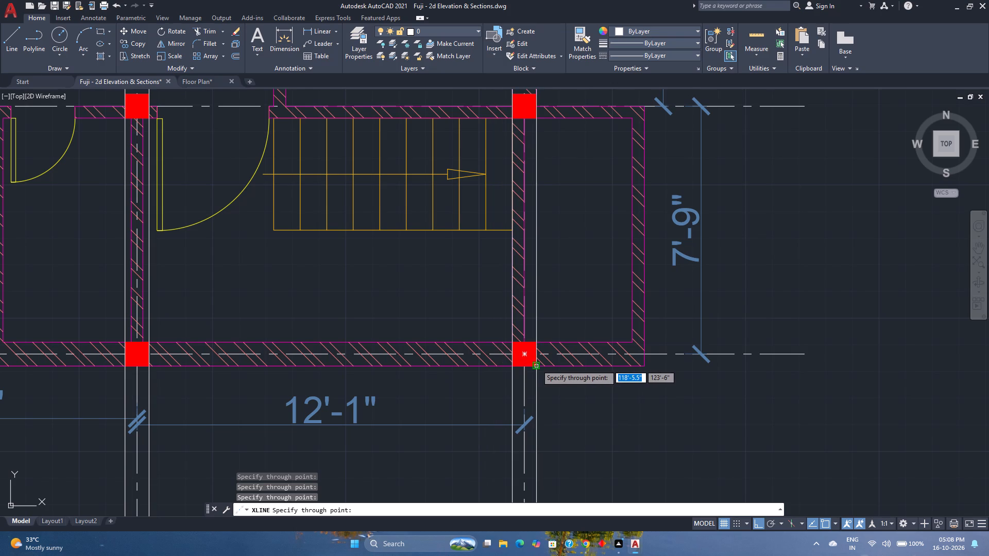
click(536, 364)
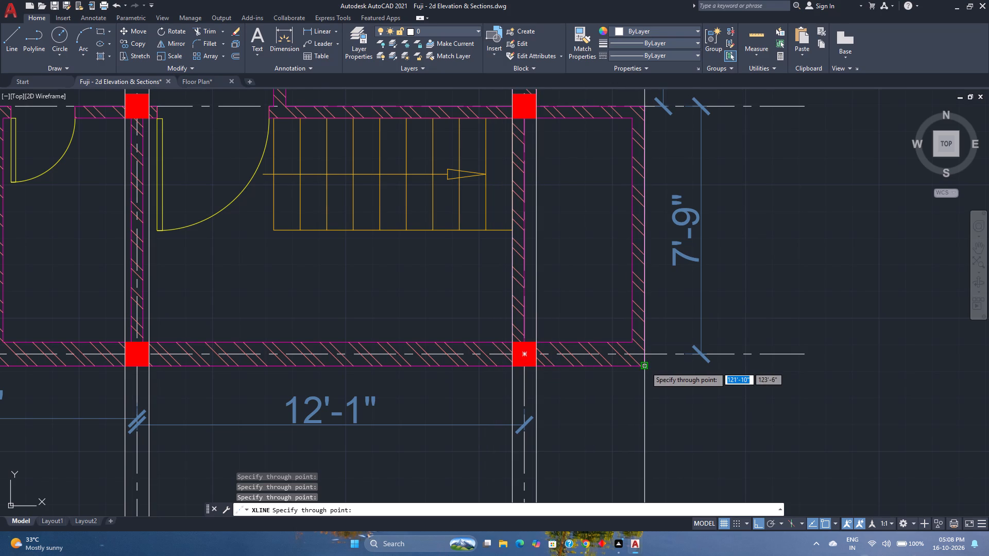
click(645, 367)
scroll(645, 367, down, 5)
middle_drag(644, 373, 572, 314)
middle_drag(571, 313, 564, 309)
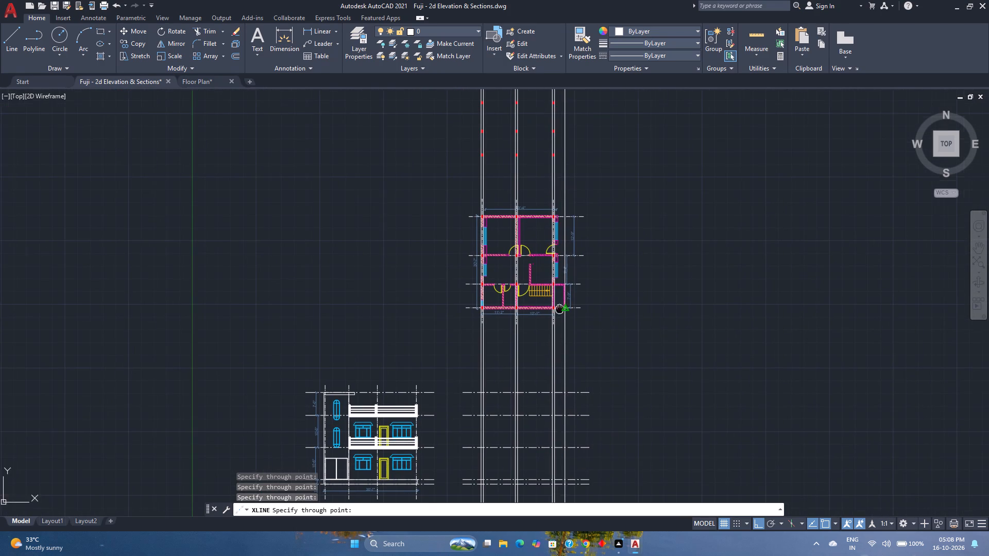
key(Escape)
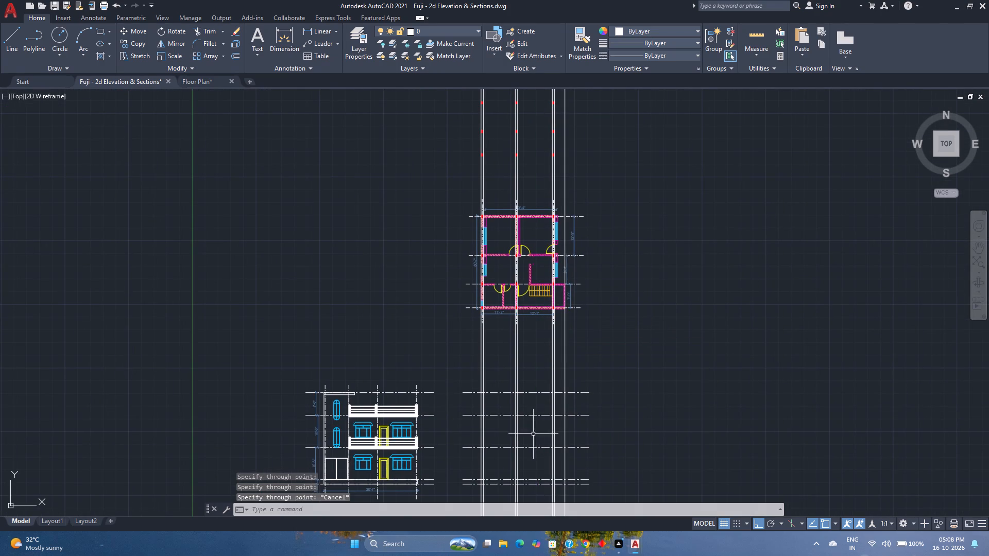
Examine how the vertical construction lines run from the rotated floor plan's columns and walls down across the copied level lines.
middle_drag(530, 440, 496, 347)
scroll(481, 409, up, 2)
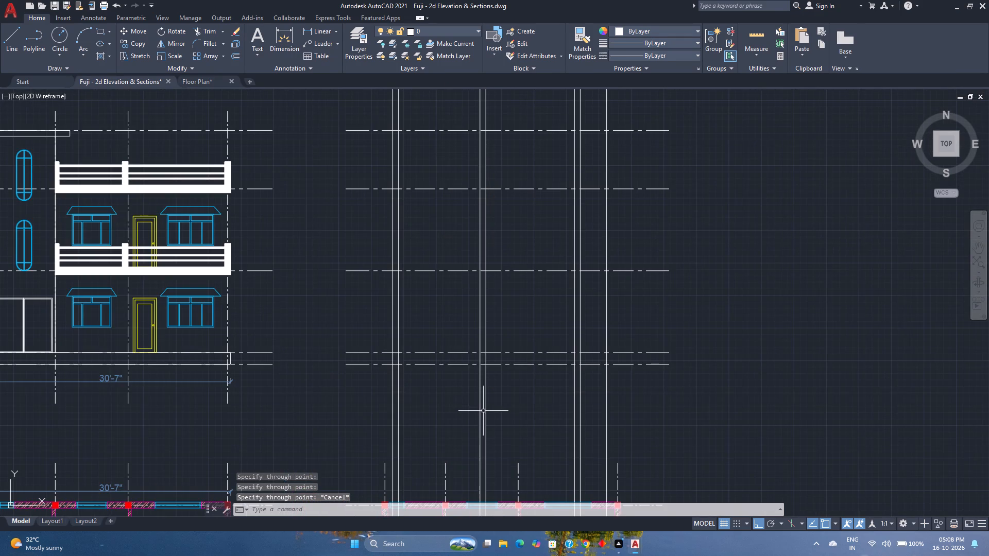
scroll(487, 404, up, 1)
middle_drag(471, 398, 456, 405)
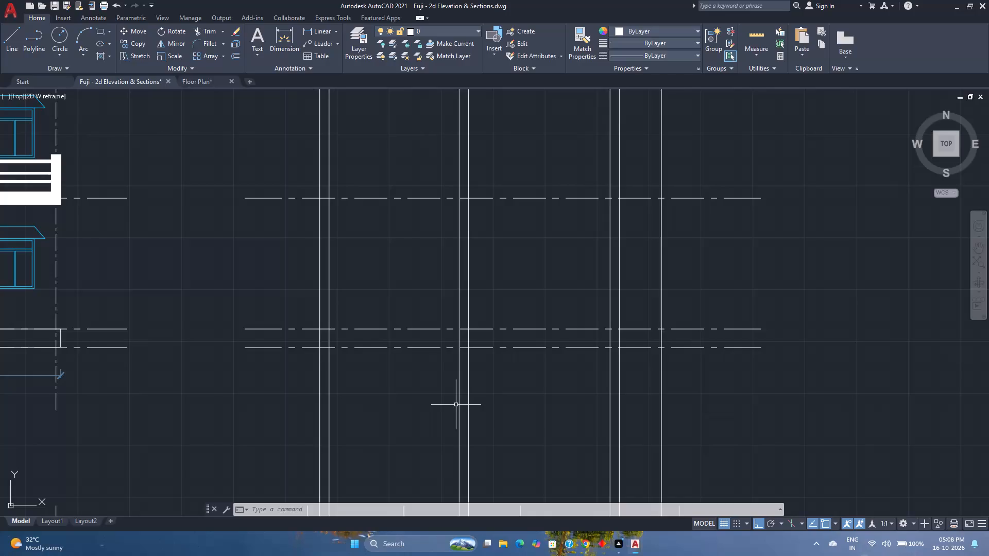
scroll(413, 357, down, 3)
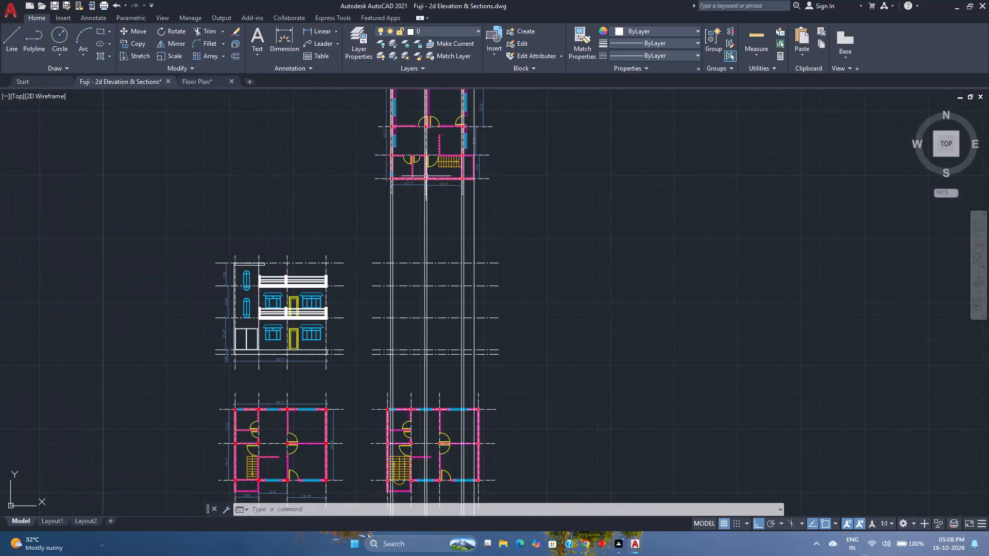
scroll(426, 176, up, 1)
scroll(416, 169, down, 1)
middle_drag(416, 169, 420, 176)
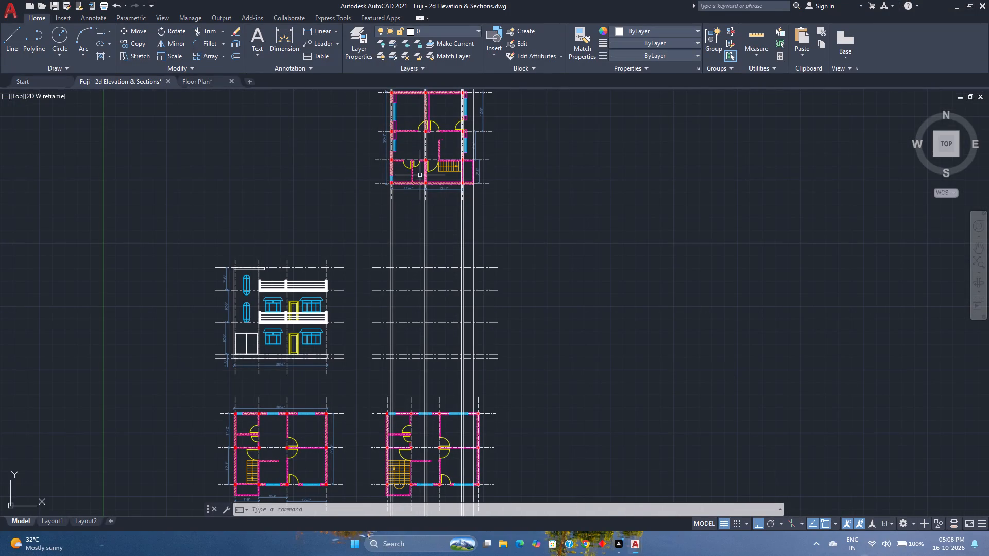
scroll(424, 159, up, 2)
middle_drag(424, 159, 407, 252)
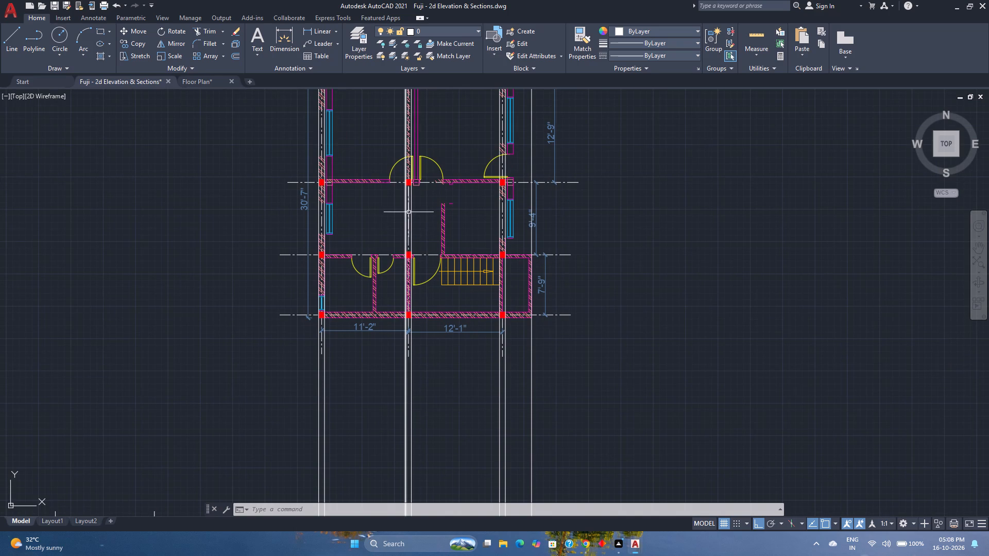
scroll(426, 212, down, 1)
middle_drag(426, 212, 409, 223)
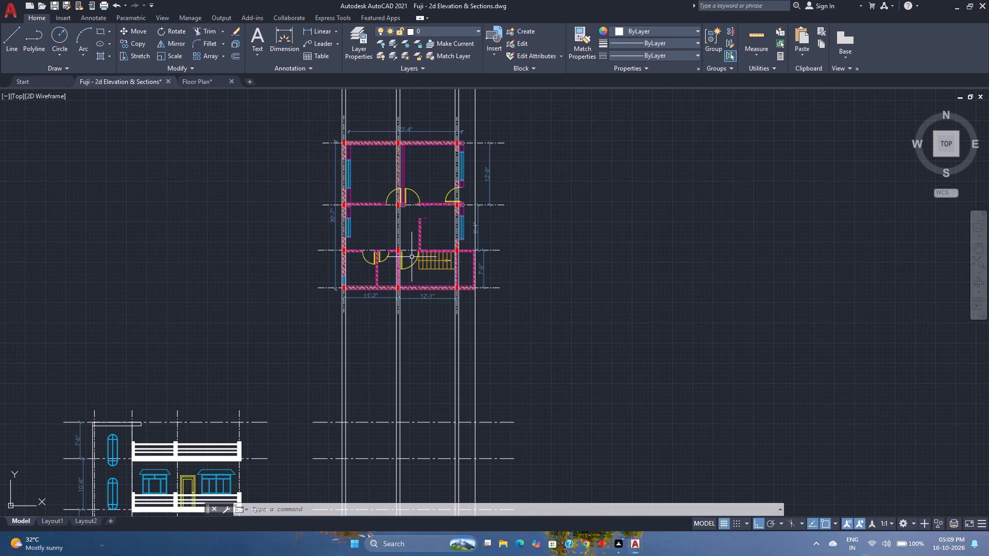
scroll(412, 257, down, 1)
scroll(402, 275, up, 1)
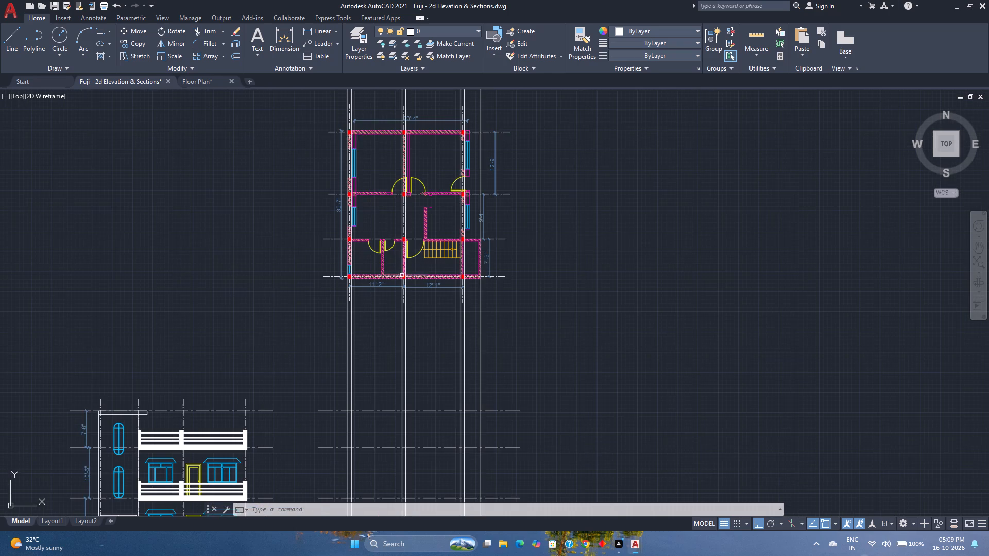
scroll(402, 275, up, 1)
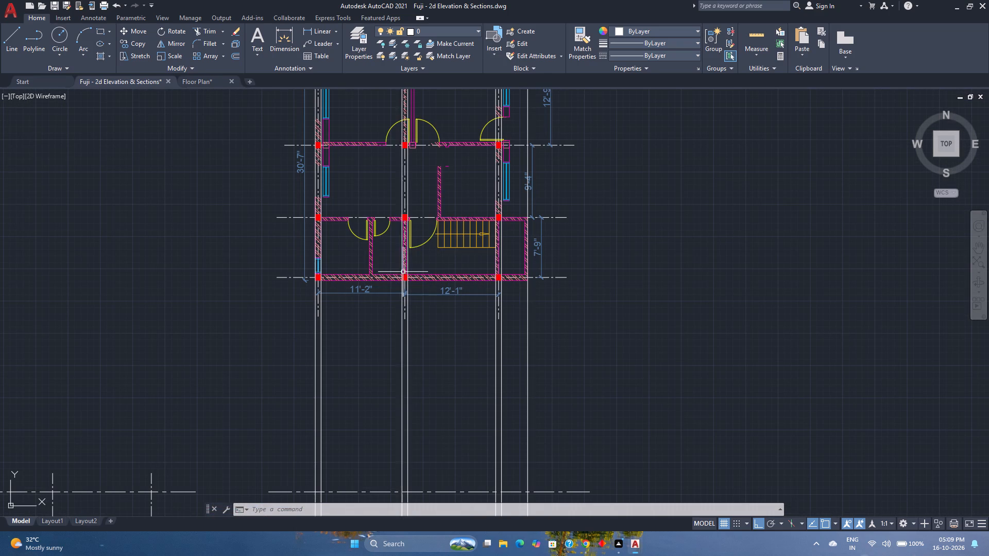
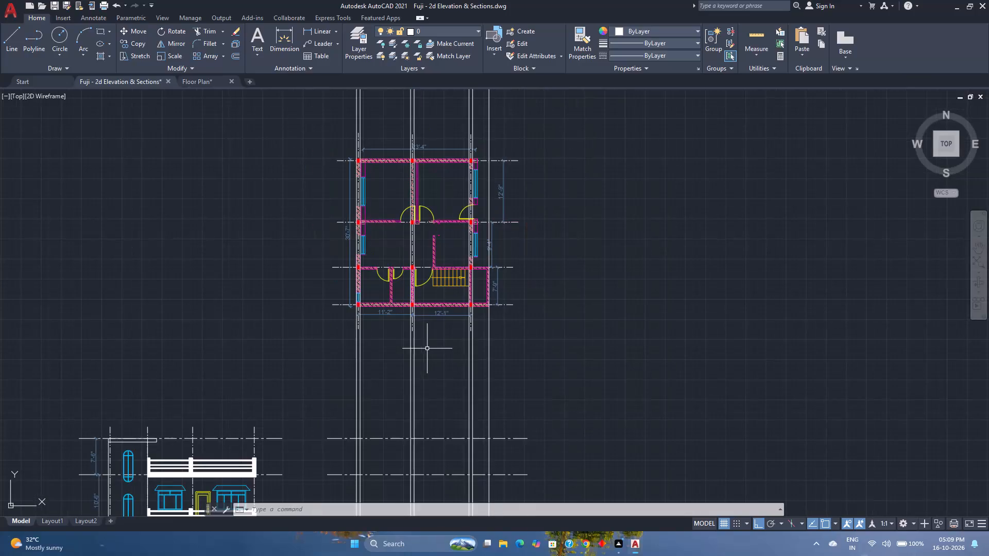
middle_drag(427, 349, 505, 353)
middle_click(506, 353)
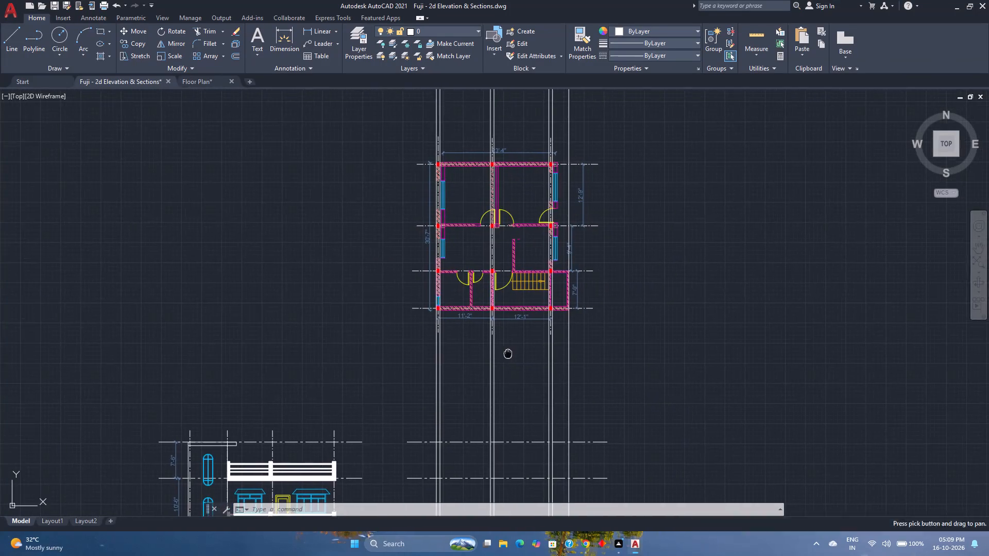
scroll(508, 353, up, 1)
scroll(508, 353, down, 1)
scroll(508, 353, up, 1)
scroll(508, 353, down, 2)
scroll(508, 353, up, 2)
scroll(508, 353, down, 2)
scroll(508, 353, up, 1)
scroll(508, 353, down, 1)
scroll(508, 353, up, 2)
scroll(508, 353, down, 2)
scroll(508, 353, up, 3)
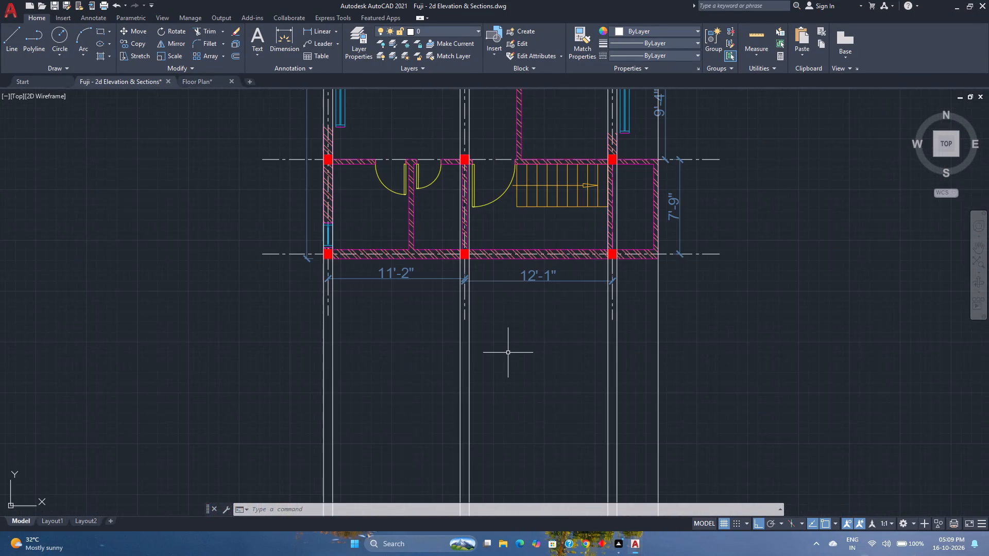
Offset the lowest copied level line 1'6" downward.
scroll(508, 353, down, 2)
middle_drag(513, 402, 483, 354)
middle_drag(480, 408, 477, 360)
middle_drag(479, 358, 482, 352)
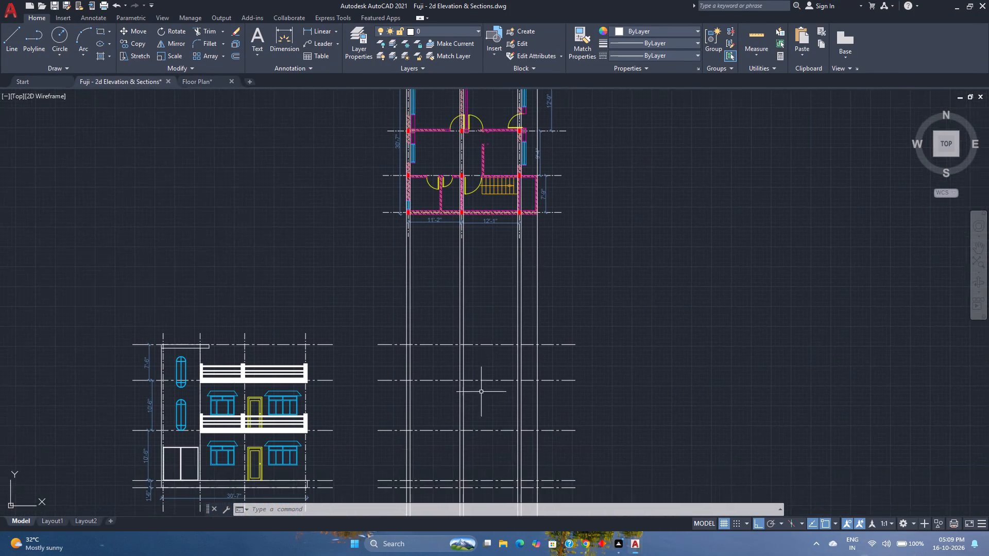
middle_drag(483, 423, 487, 384)
middle_drag(489, 381, 493, 375)
middle_drag(485, 422, 493, 386)
middle_click(493, 386)
scroll(475, 411, up, 2)
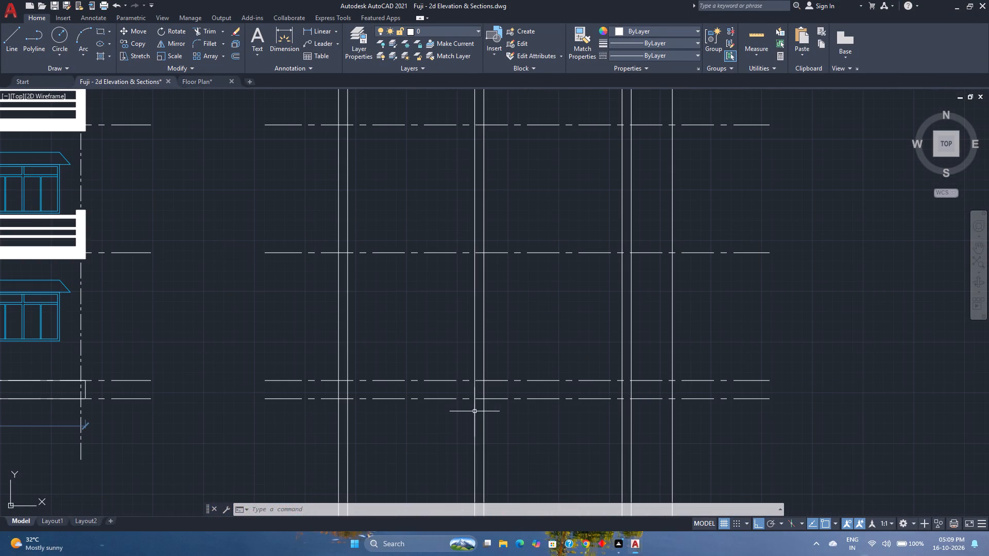
click(406, 401)
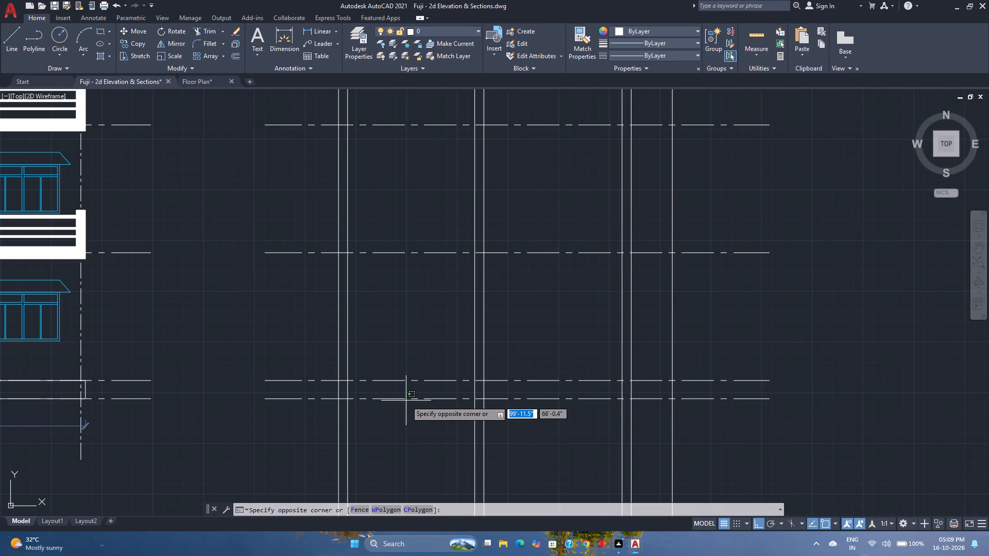
click(403, 394)
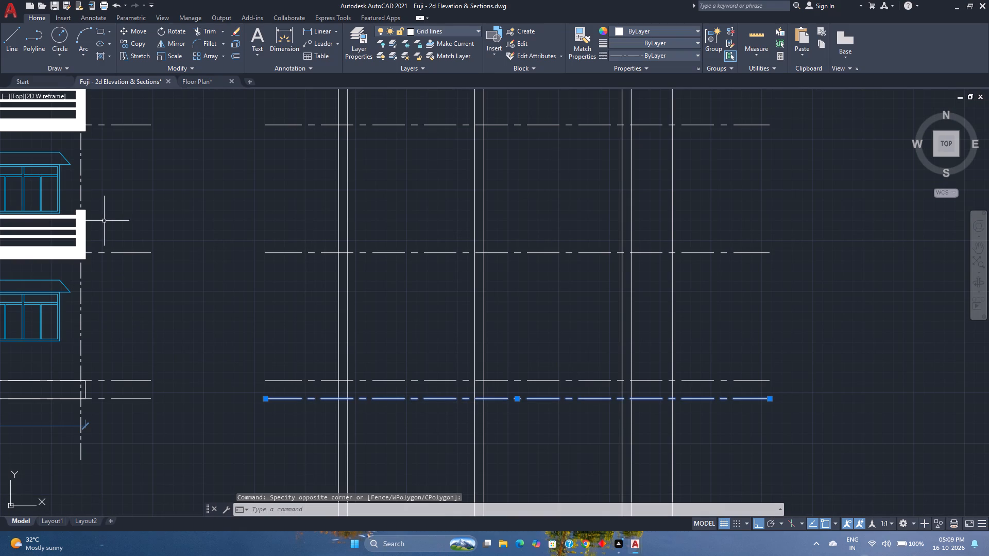
click(236, 55)
key(1)
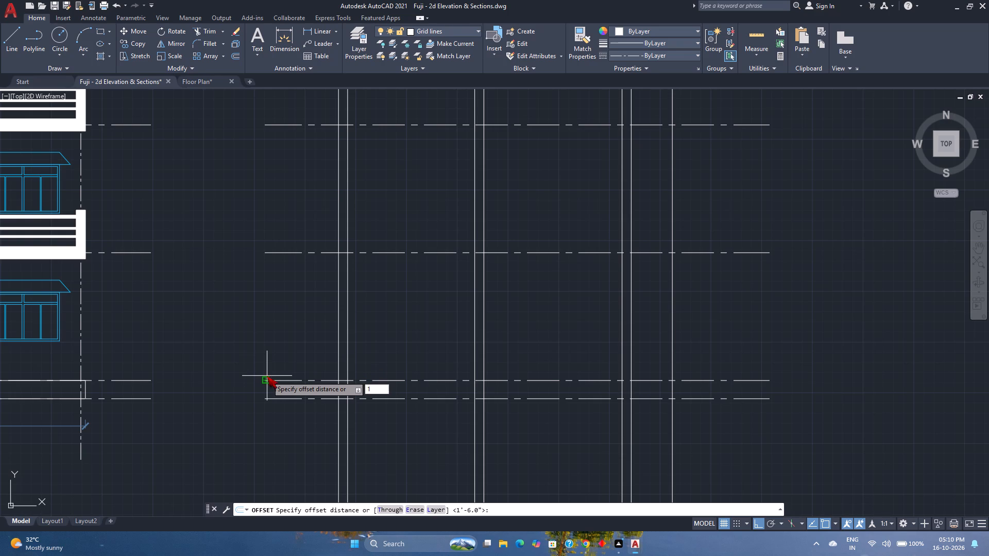
key(apostrophe)
key(6)
key(shift+quotedbl)
key(Return)
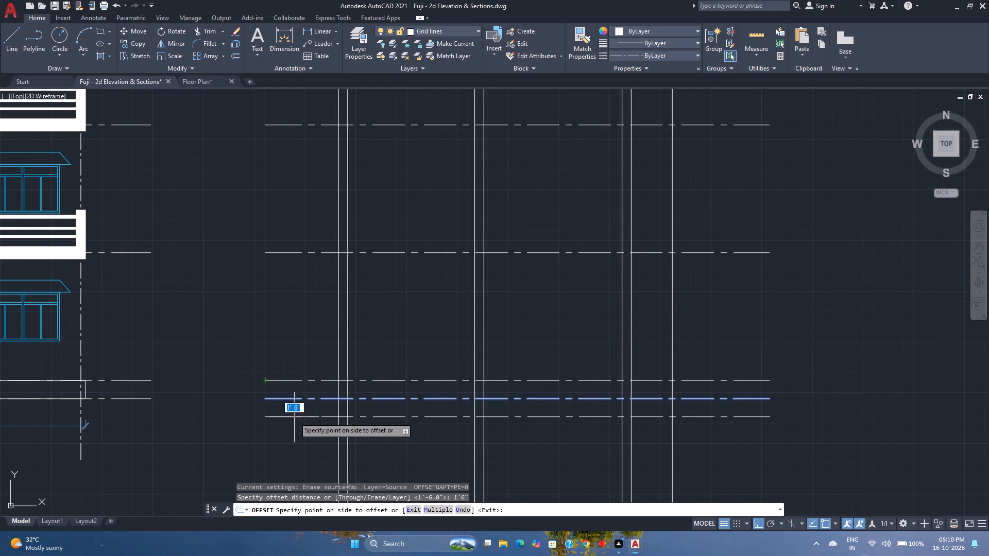
click(249, 456)
key(Escape)
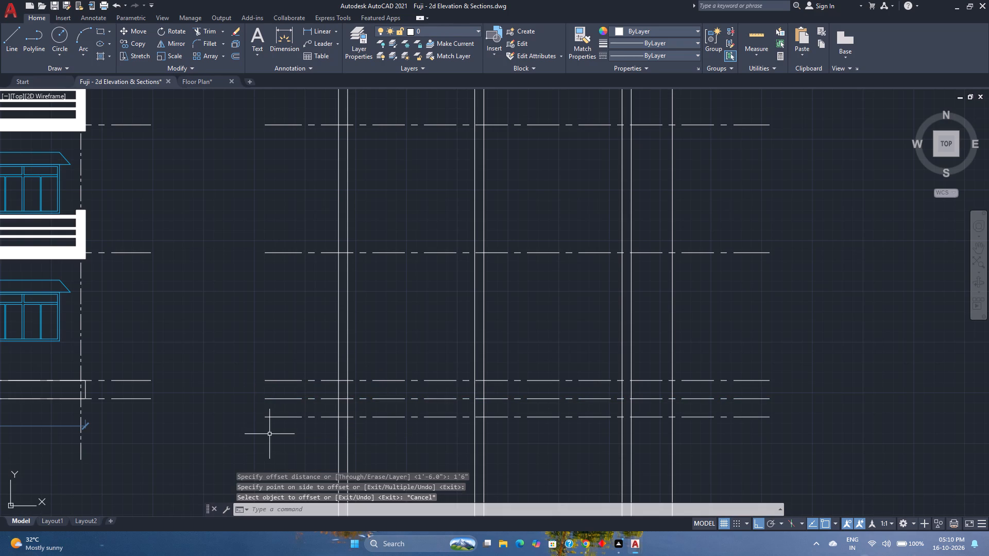
Trim all the vertical construction lines below the newly offset level line.
text(tr)
key(Return)
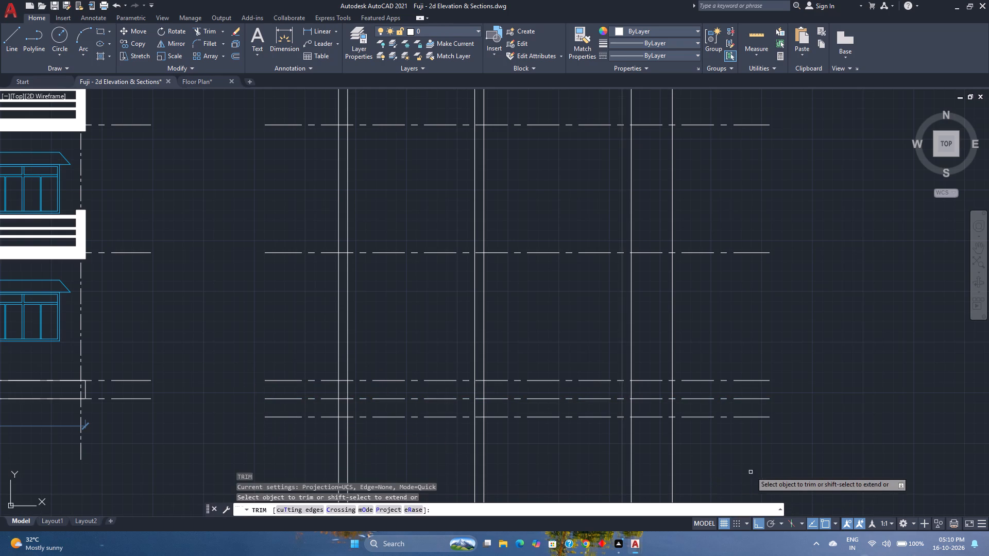
click(756, 455)
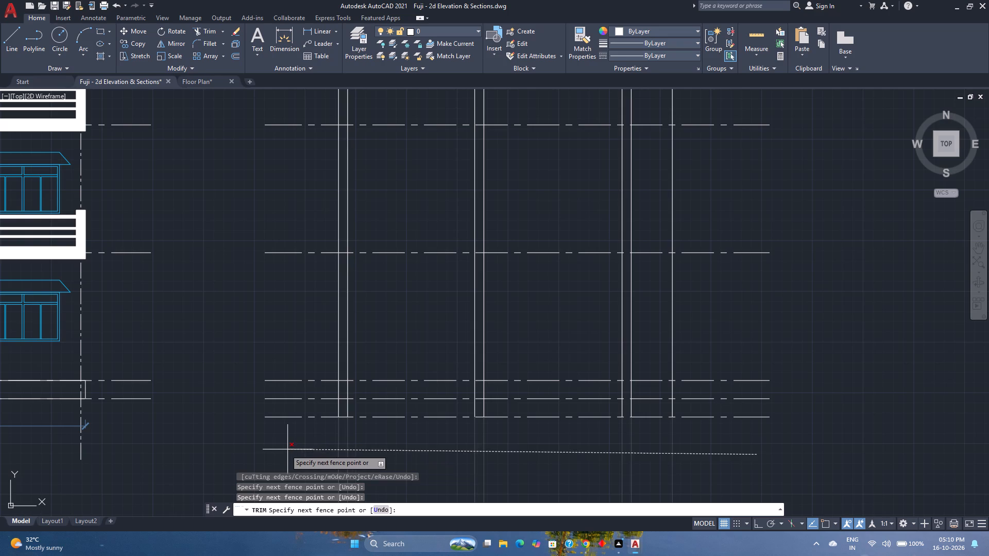
click(285, 449)
key(Escape)
Delete the temporary offset line beneath the copied level lines.
click(286, 433)
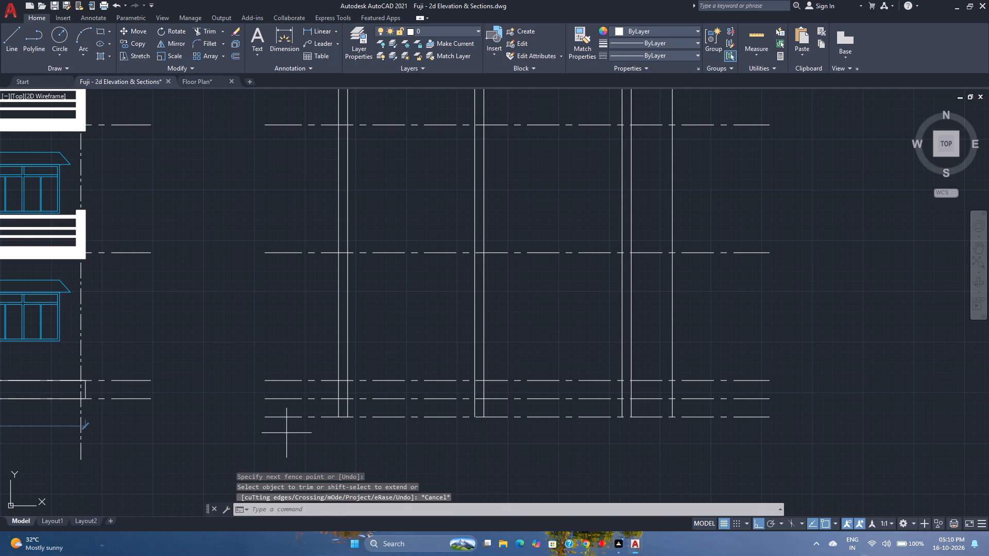
click(276, 409)
key(Delete)
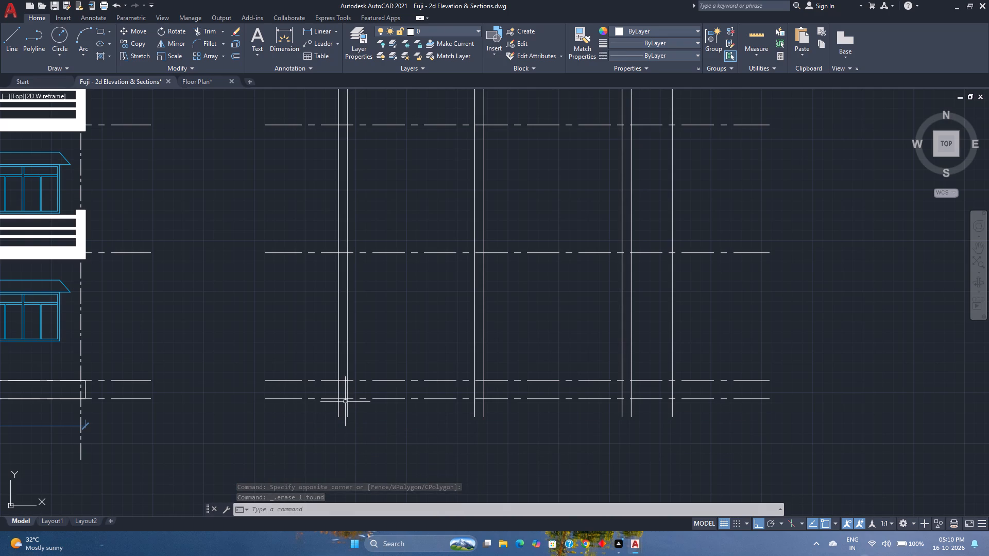
Offset the outer right vertical construction line inward by the right wall's 4.5" thickness, picked between the wall's two faces on the plan.
scroll(378, 403, down, 1)
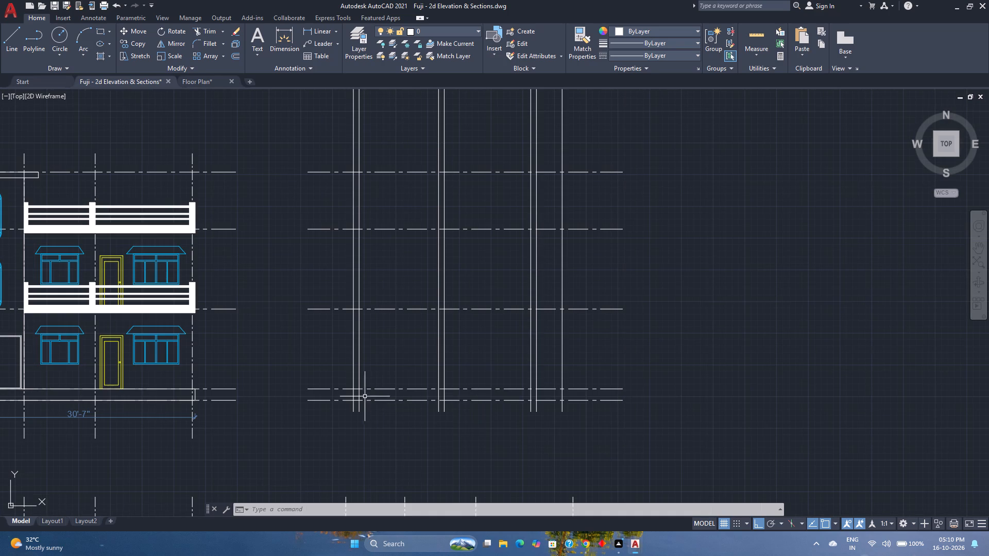
scroll(404, 371, down, 2)
scroll(404, 367, up, 2)
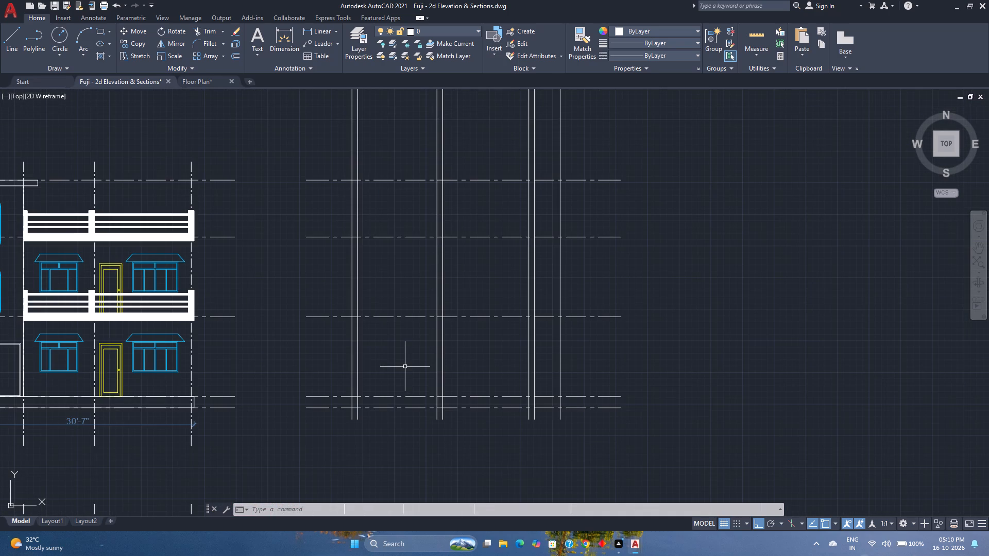
middle_drag(411, 367, 471, 415)
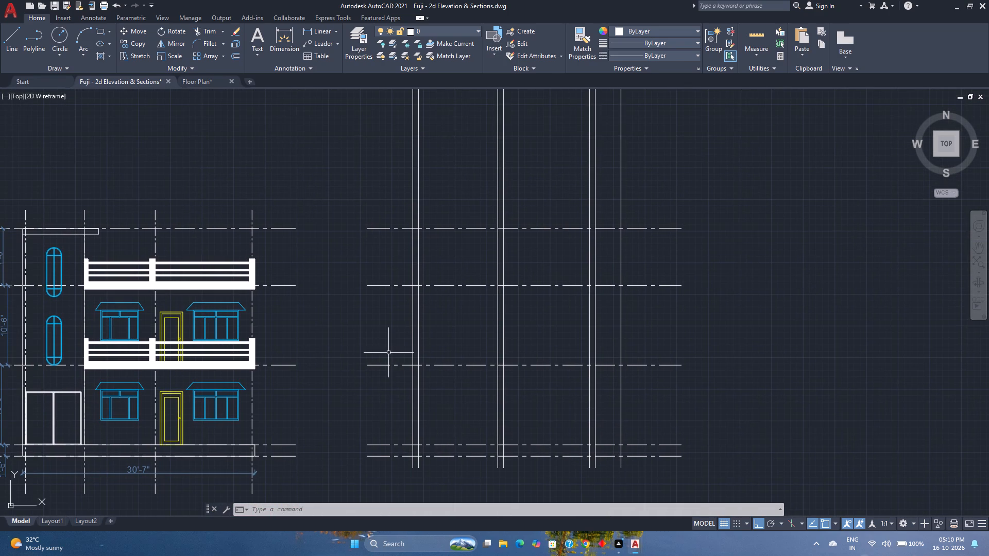
scroll(407, 342, down, 1)
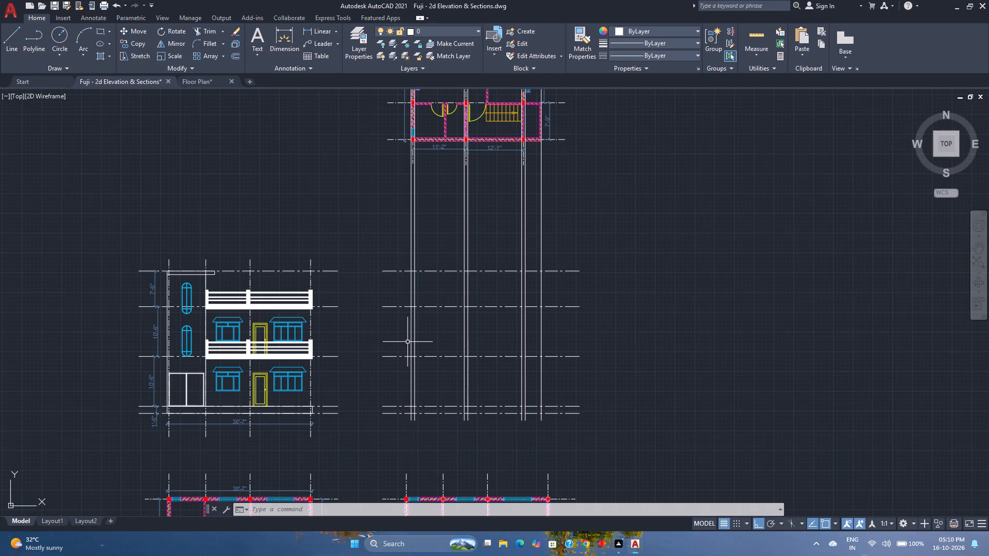
middle_drag(490, 294, 491, 316)
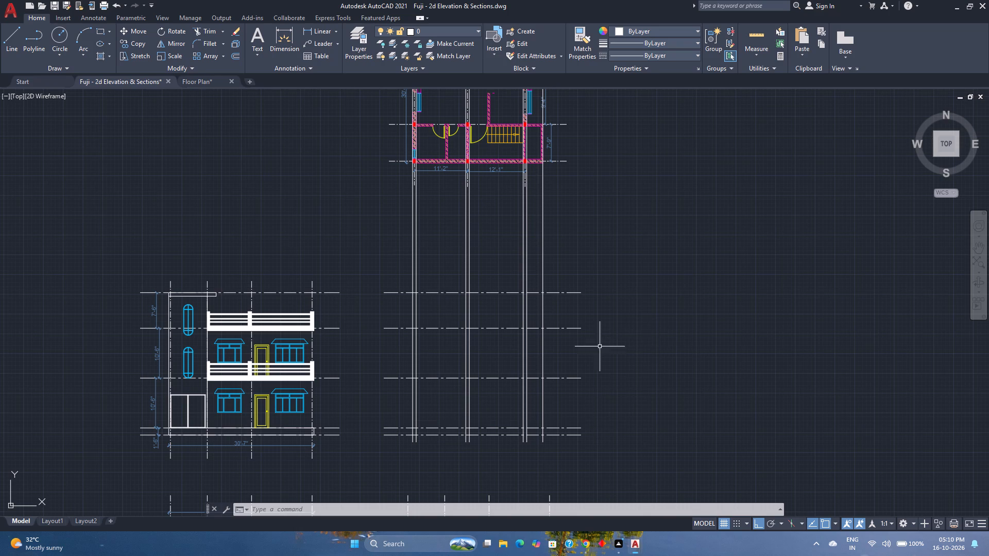
scroll(527, 365, up, 2)
scroll(527, 365, down, 1)
middle_drag(527, 365, 555, 462)
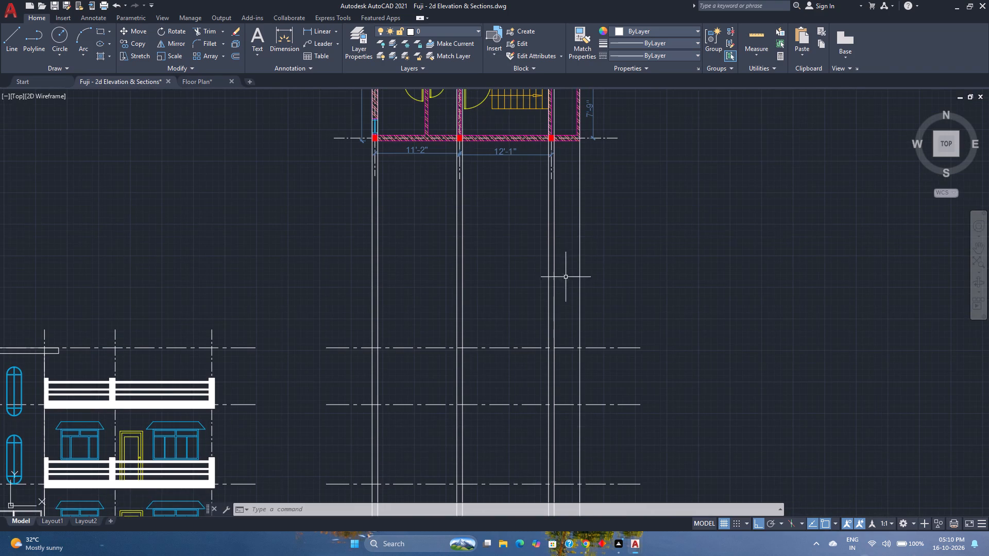
middle_drag(580, 248, 566, 352)
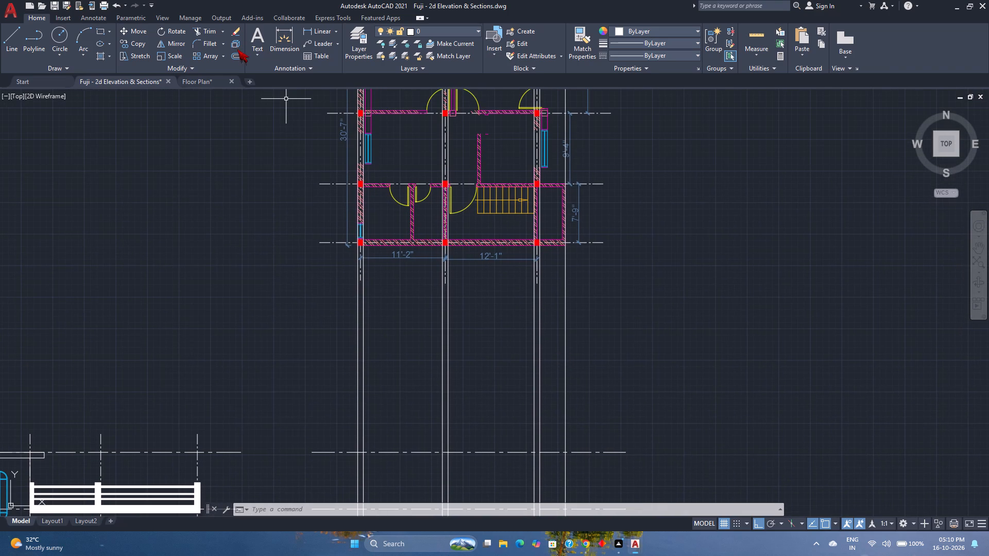
click(240, 54)
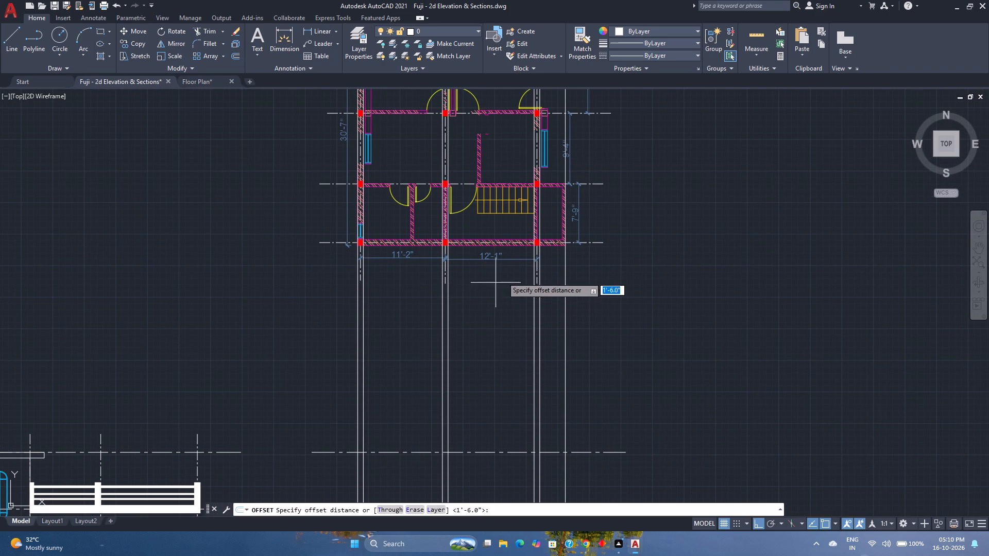
scroll(564, 231, up, 4)
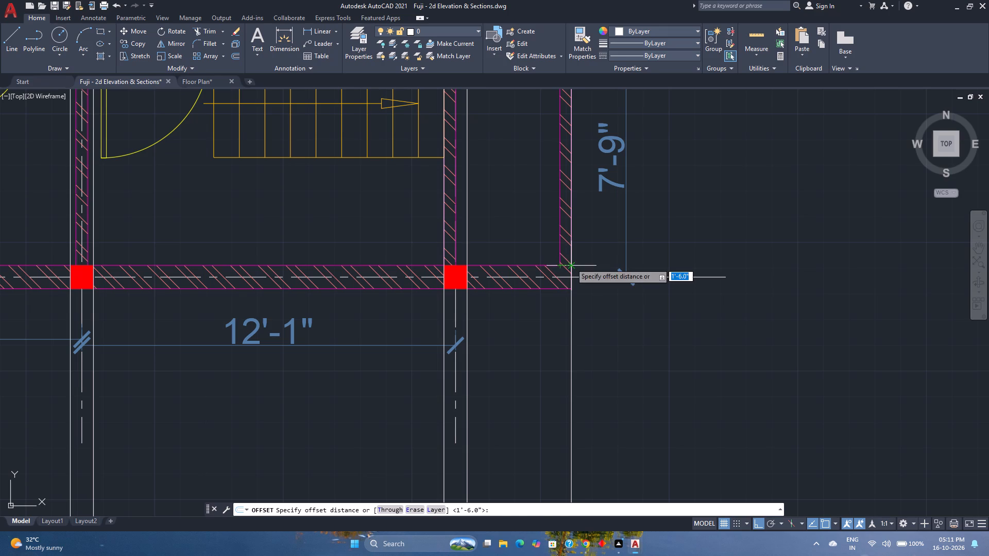
click(571, 263)
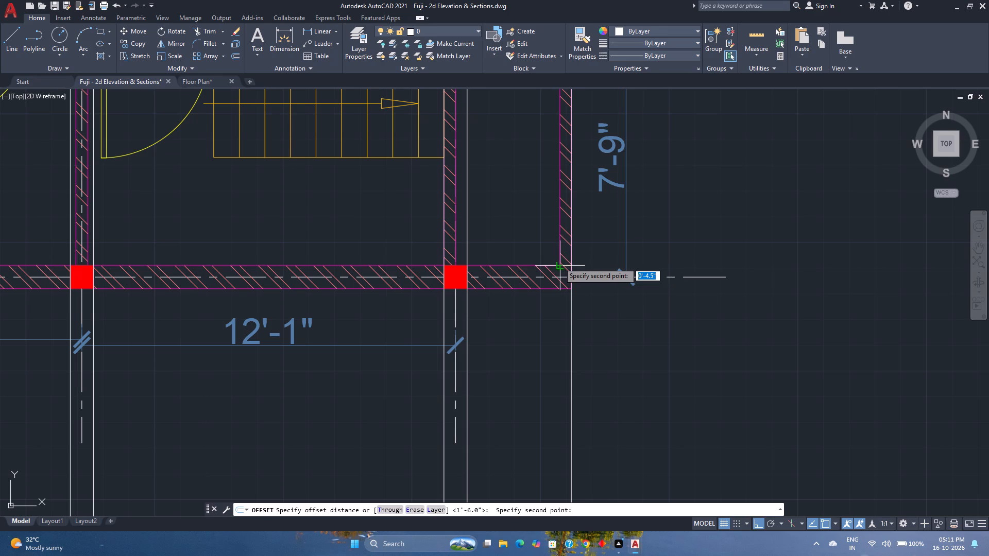
click(559, 263)
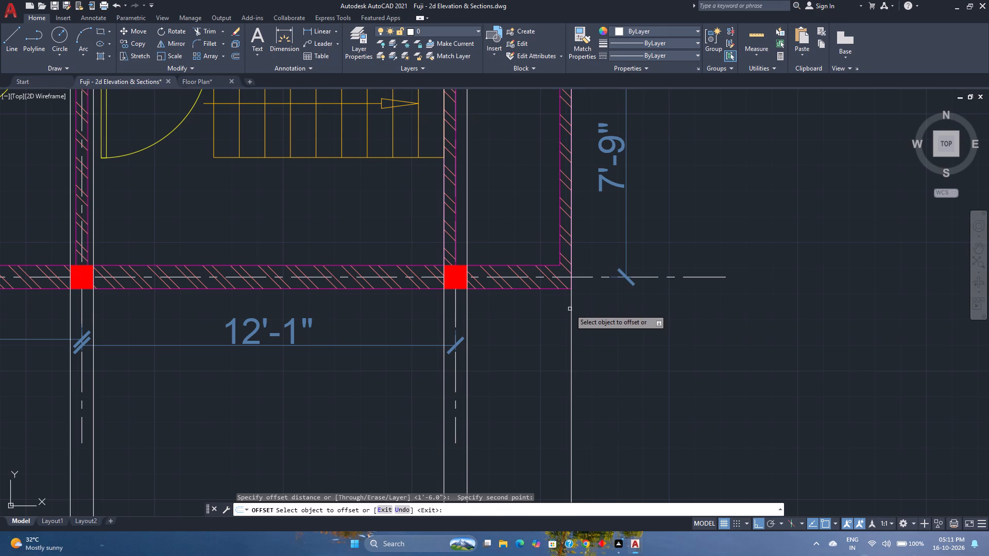
click(571, 310)
click(535, 314)
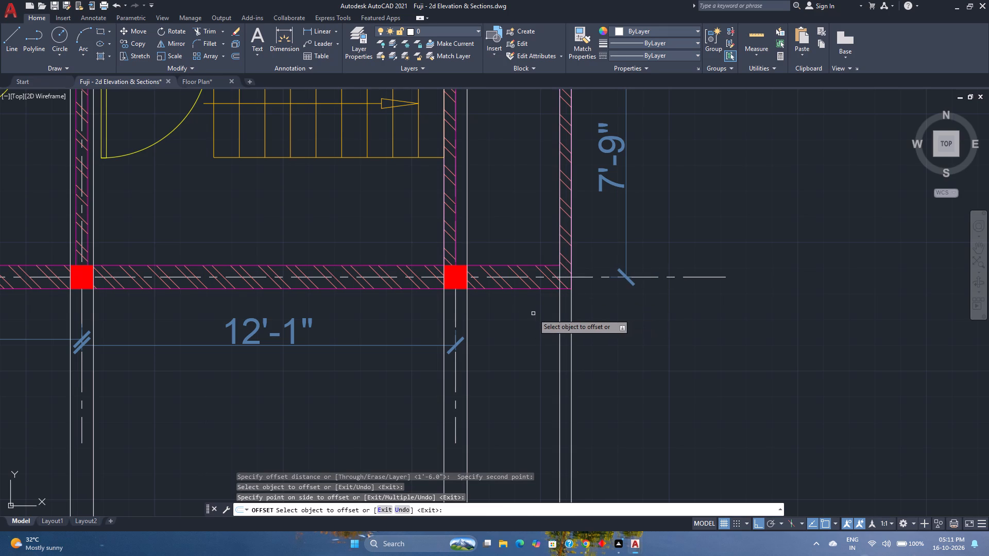
key(Escape)
Trim away the vertical construction lines between the rotated plan's bottom wall and the top copied level line.
scroll(533, 314, down, 1)
middle_drag(485, 393, 535, 334)
scroll(560, 315, down, 3)
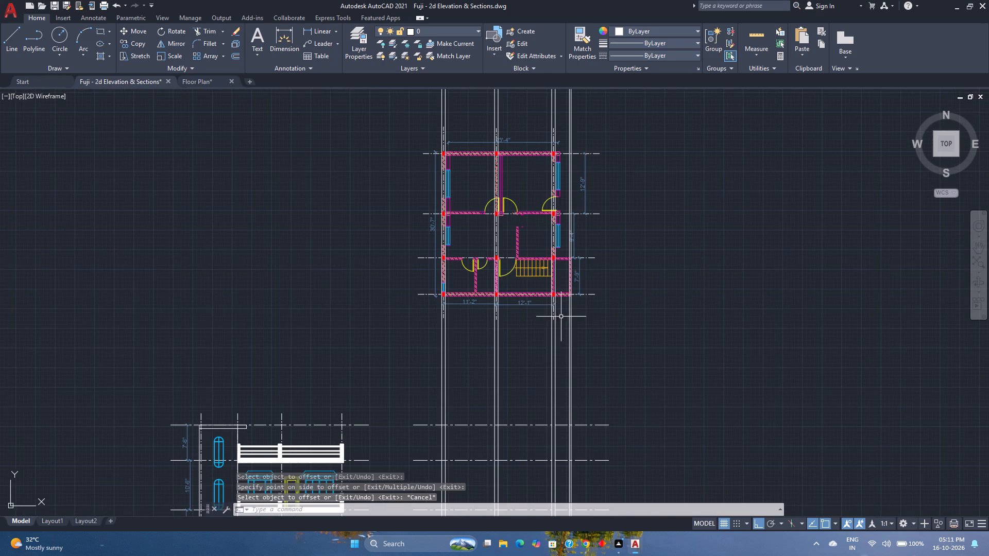
middle_drag(552, 356, 531, 327)
text(tr)
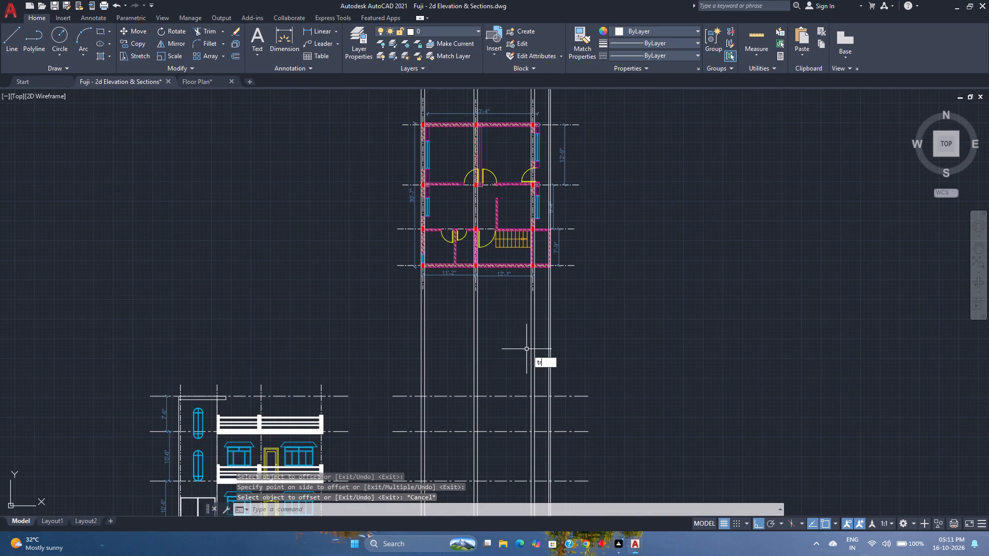
key(Return)
click(573, 322)
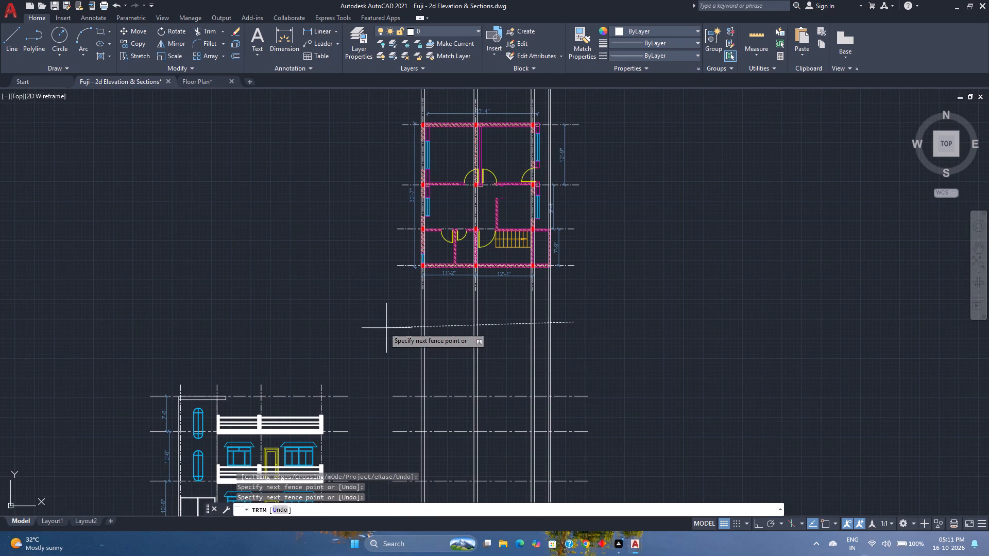
click(367, 325)
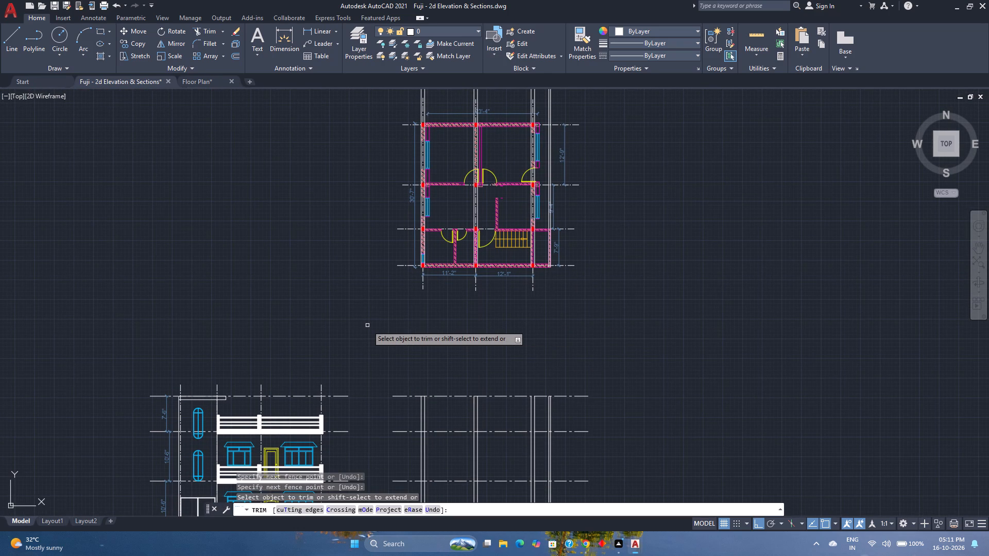
key(Escape)
Delete the leftover vertical construction lines running through and above the rotated floor plan.
scroll(367, 325, down, 2)
middle_drag(367, 325, 420, 385)
middle_click(420, 385)
click(558, 244)
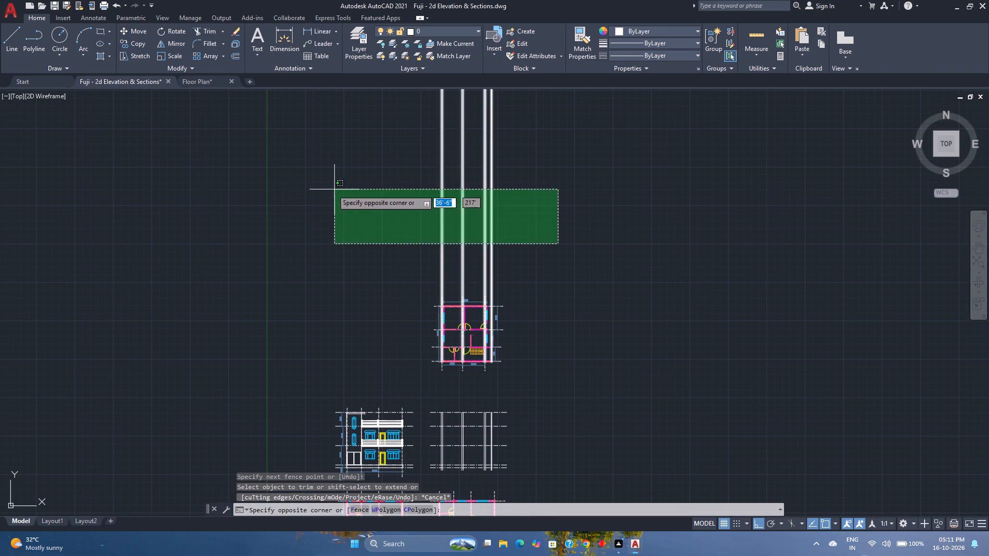
click(332, 189)
key(Delete)
Copy the left line of the middle vertical pair to both faces of the partition wall between the plan's two small doors.
scroll(470, 436, up, 1)
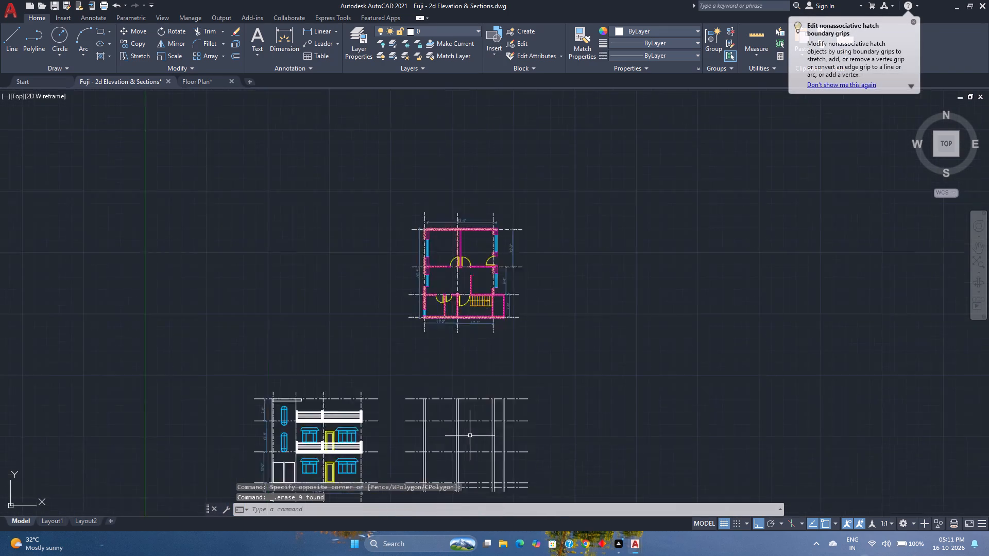
scroll(470, 436, up, 1)
middle_drag(470, 436, 496, 321)
middle_click(496, 320)
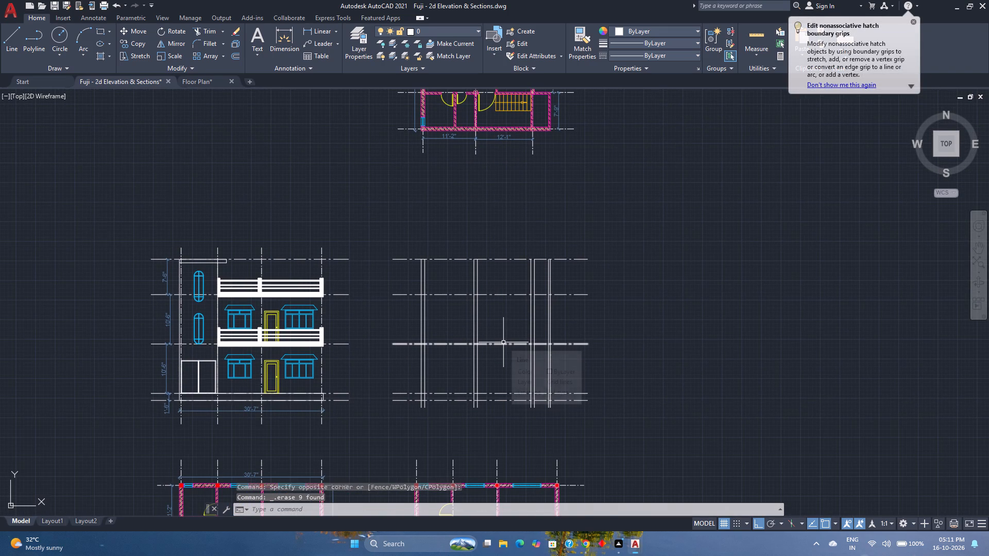
click(490, 319)
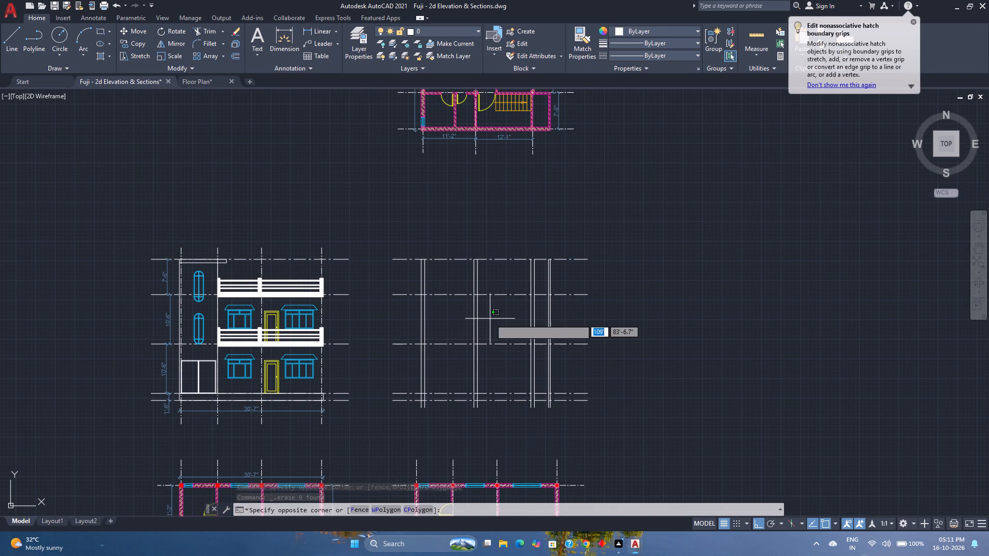
key(Escape)
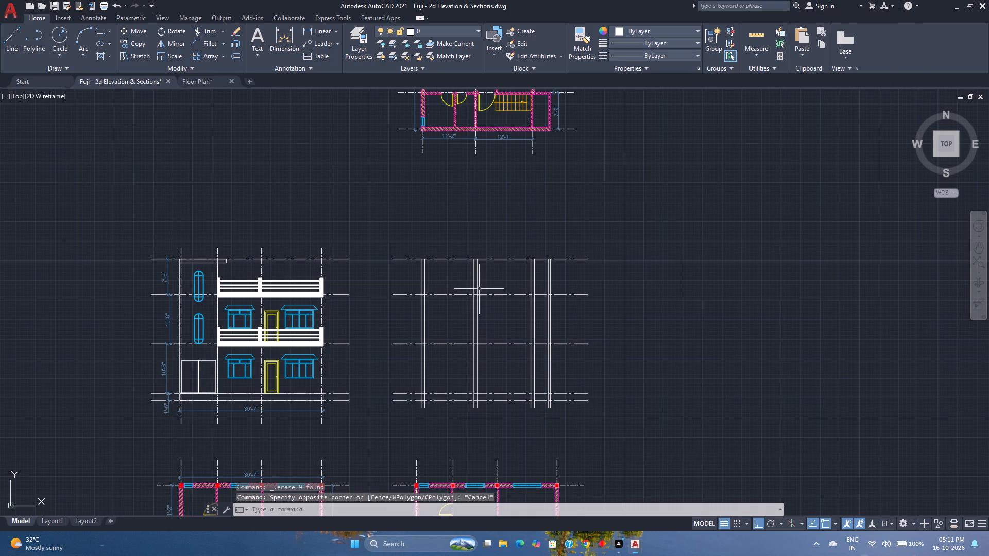
click(473, 276)
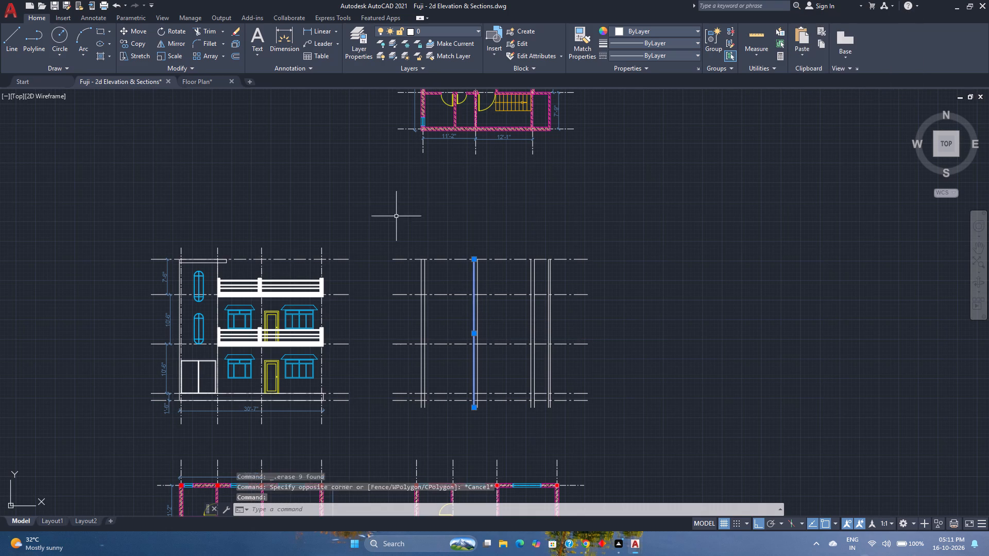
middle_drag(444, 172, 494, 193)
click(135, 45)
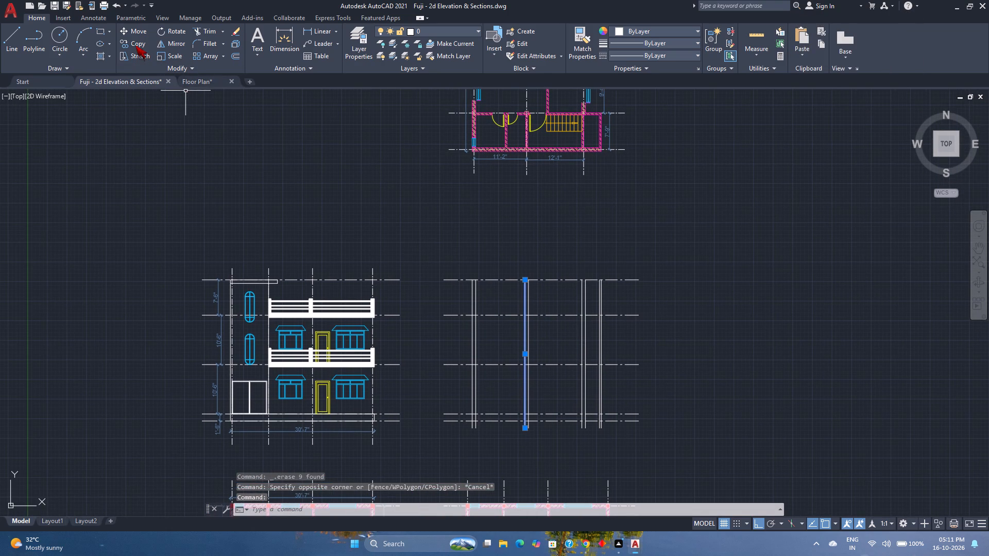
scroll(479, 129, up, 2)
middle_drag(534, 130, 530, 160)
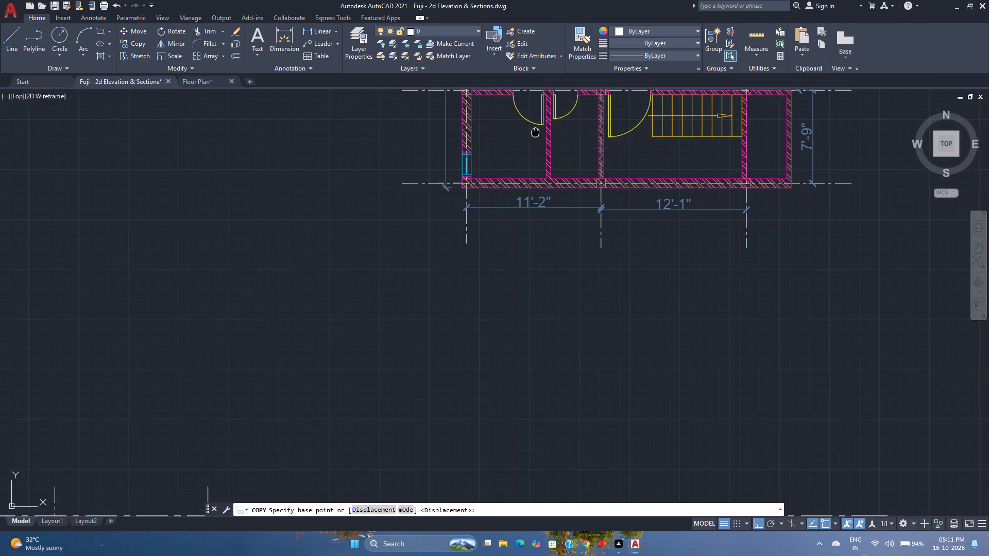
middle_drag(530, 160, 510, 197)
scroll(562, 166, up, 2)
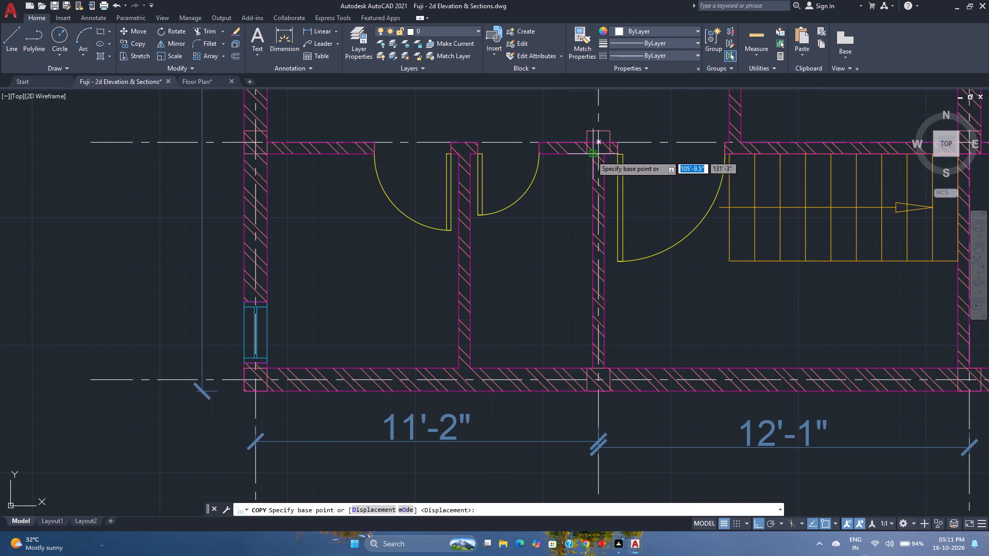
click(591, 155)
scroll(472, 155, up, 2)
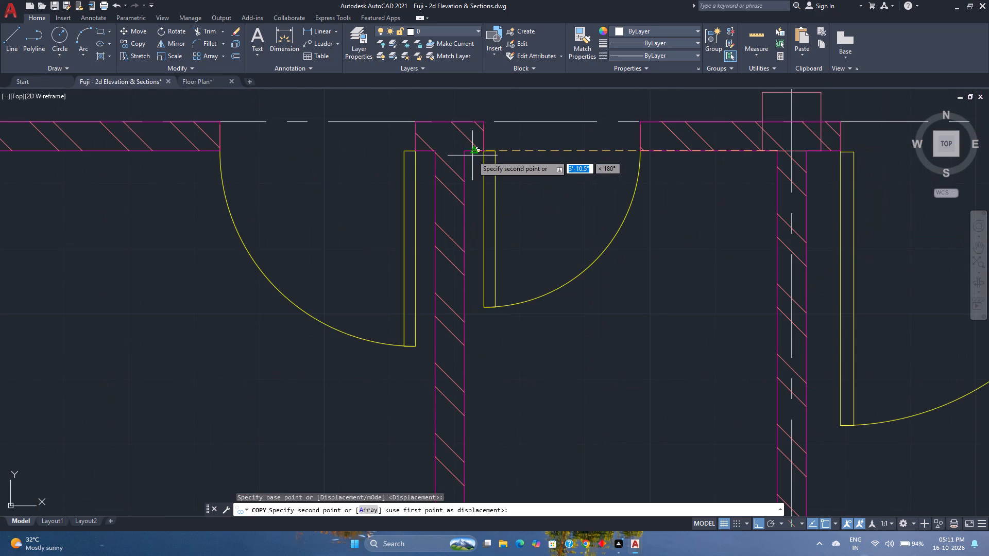
click(463, 152)
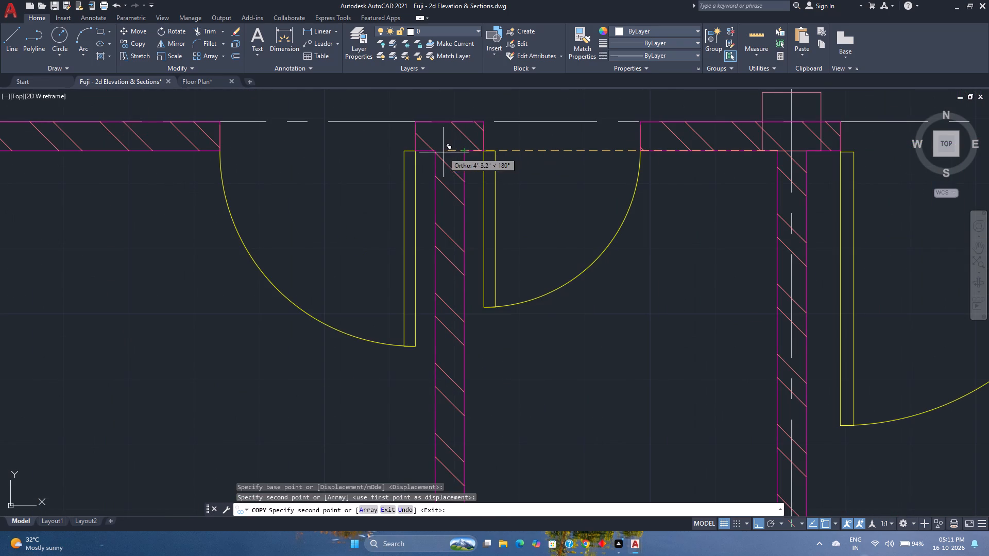
click(437, 152)
key(Escape)
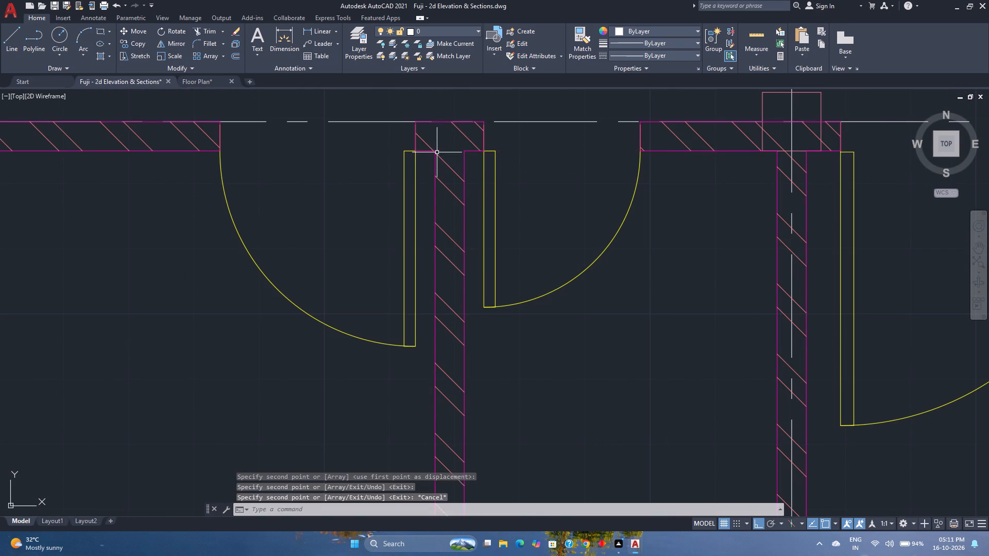
Save the drawing.
scroll(437, 152, down, 8)
middle_drag(456, 255, 446, 184)
middle_click(446, 184)
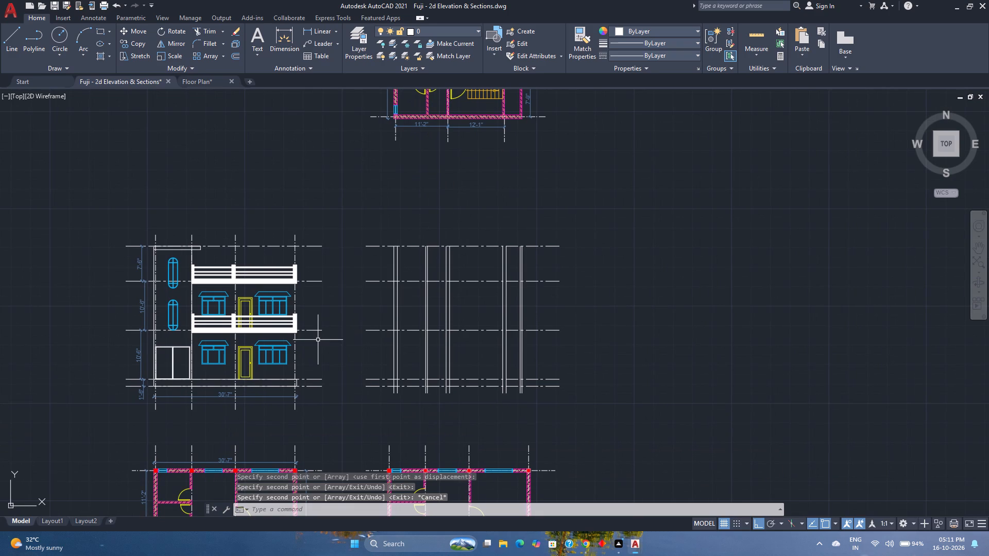
middle_drag(318, 340, 325, 284)
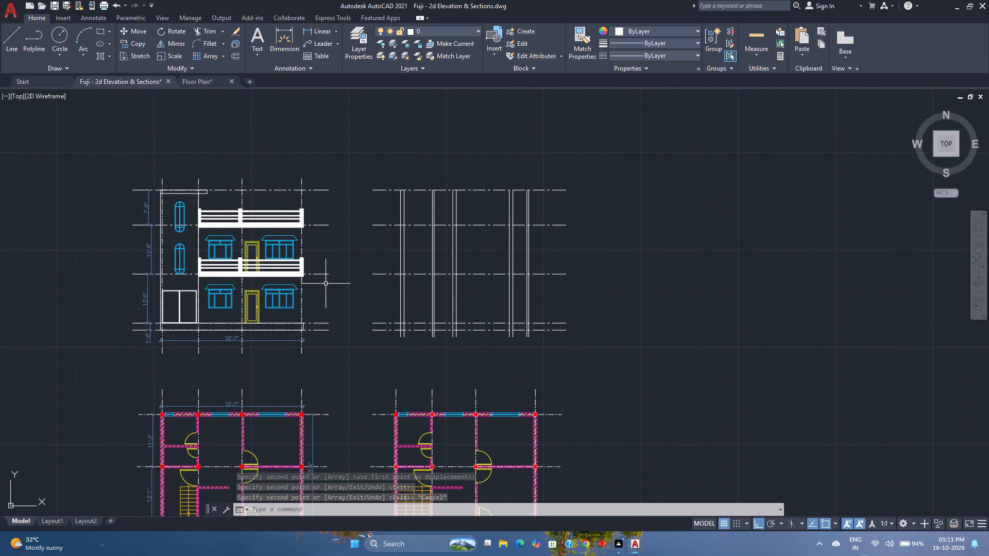
key(ctrl+s)
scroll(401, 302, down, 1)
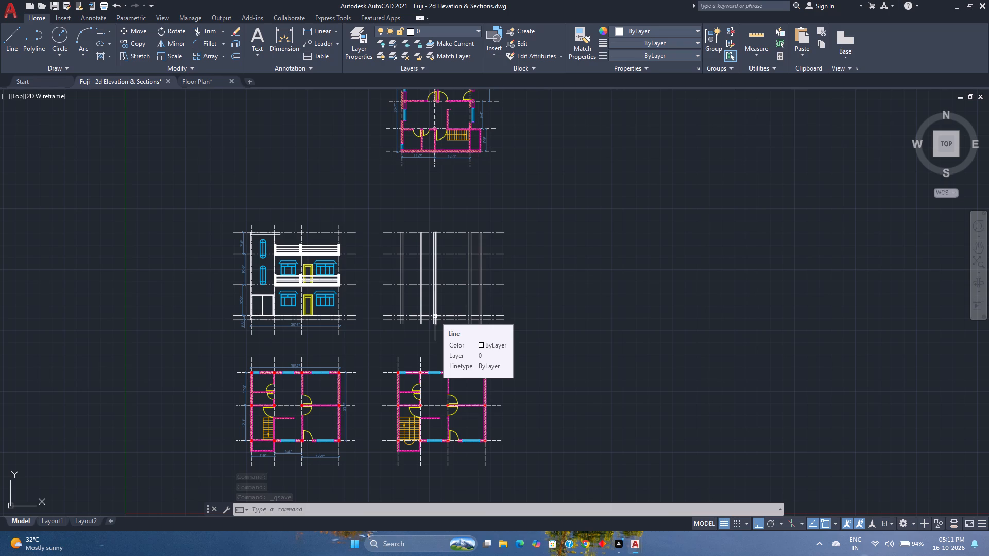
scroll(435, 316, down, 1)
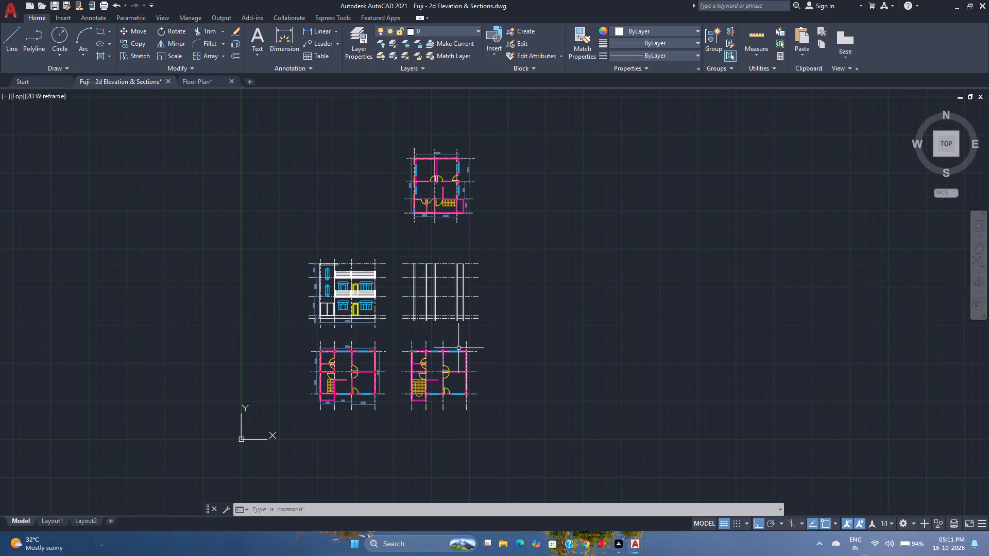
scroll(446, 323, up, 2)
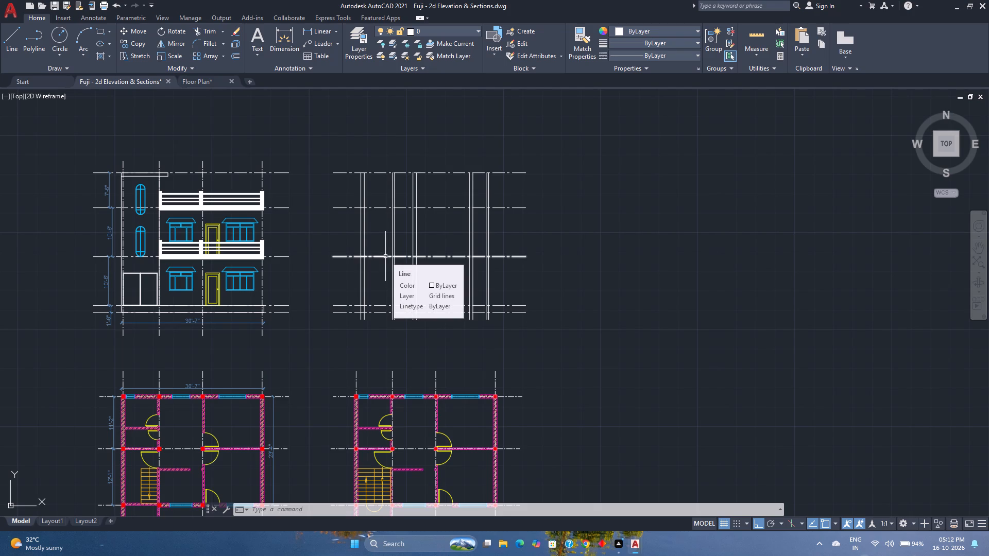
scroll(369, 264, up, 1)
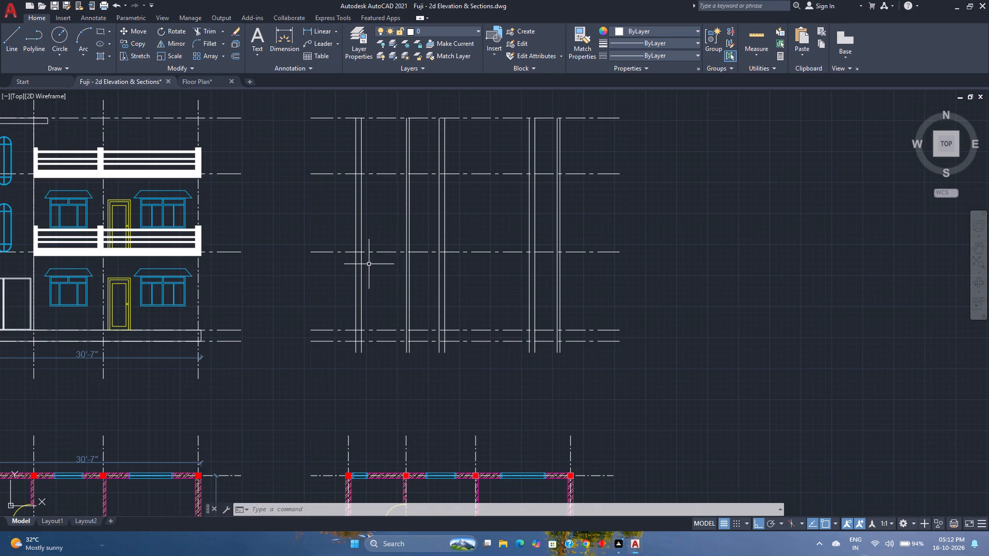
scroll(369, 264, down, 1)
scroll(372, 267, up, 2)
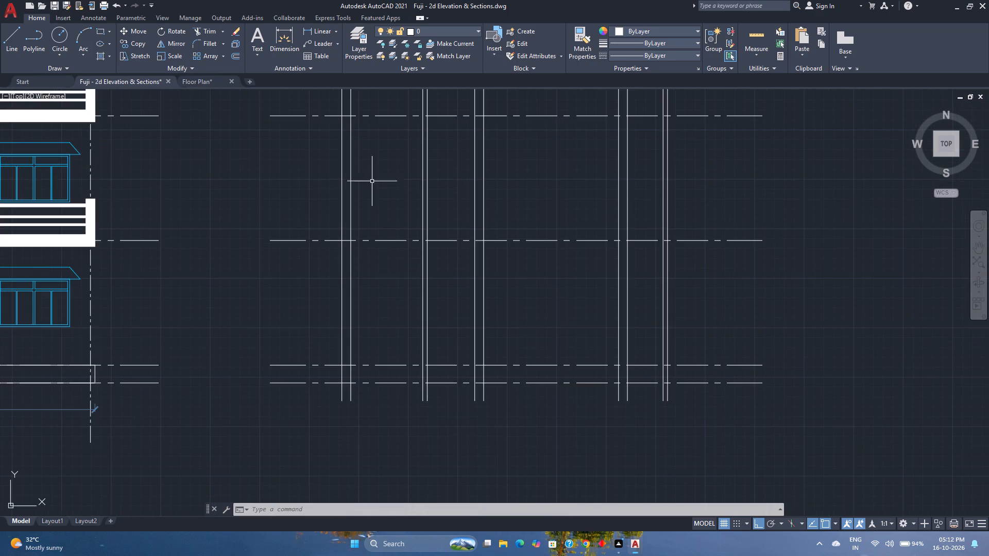
Copy the front elevation's top level line down 4'-0" to the top of the upper balcony railing.
scroll(279, 91, down, 3)
middle_drag(293, 126, 355, 228)
scroll(334, 208, up, 2)
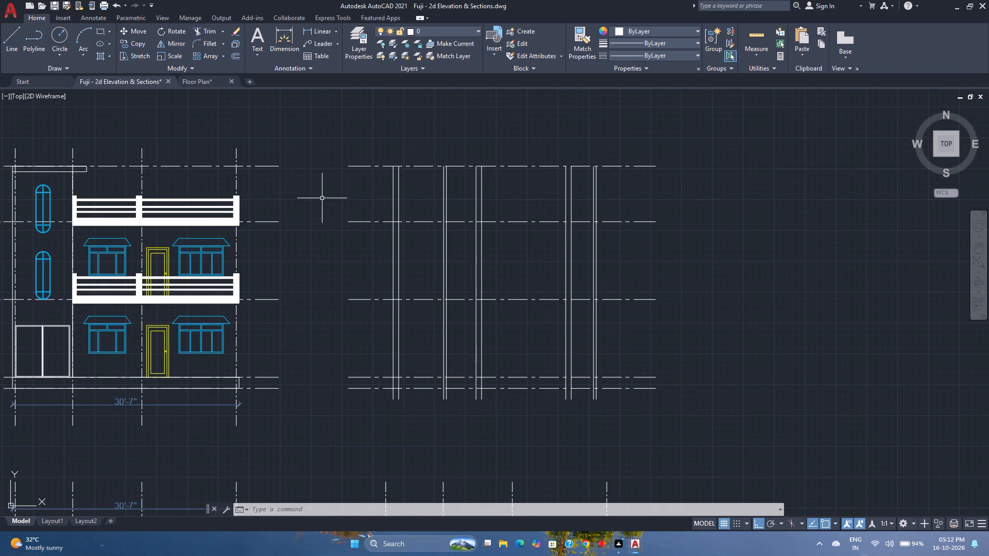
click(318, 195)
click(275, 149)
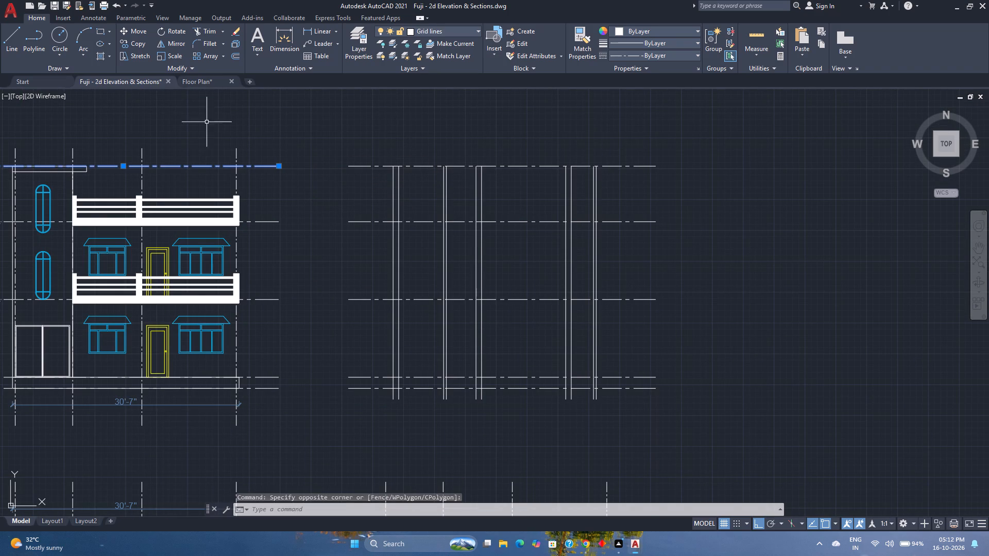
click(128, 44)
middle_drag(124, 152, 196, 159)
middle_click(196, 159)
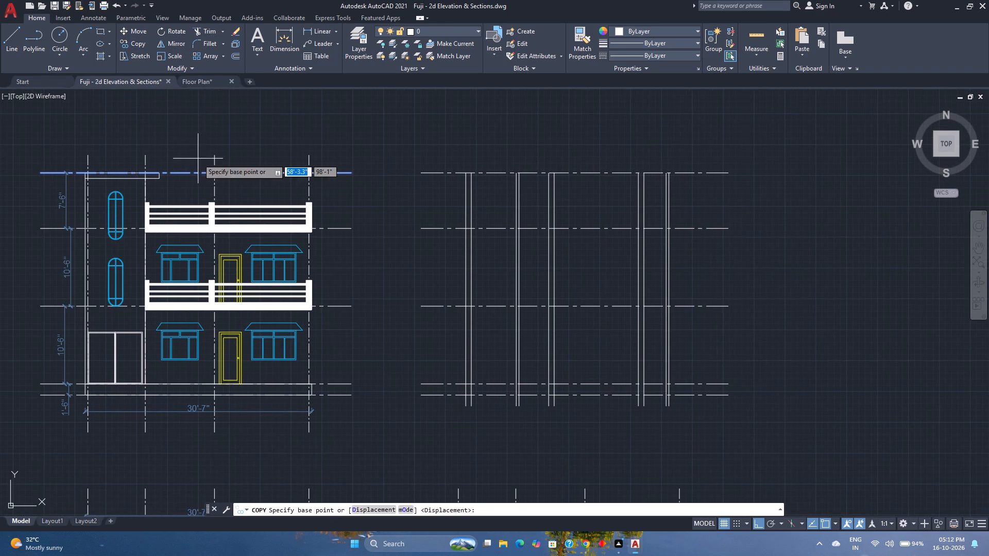
scroll(143, 176, up, 2)
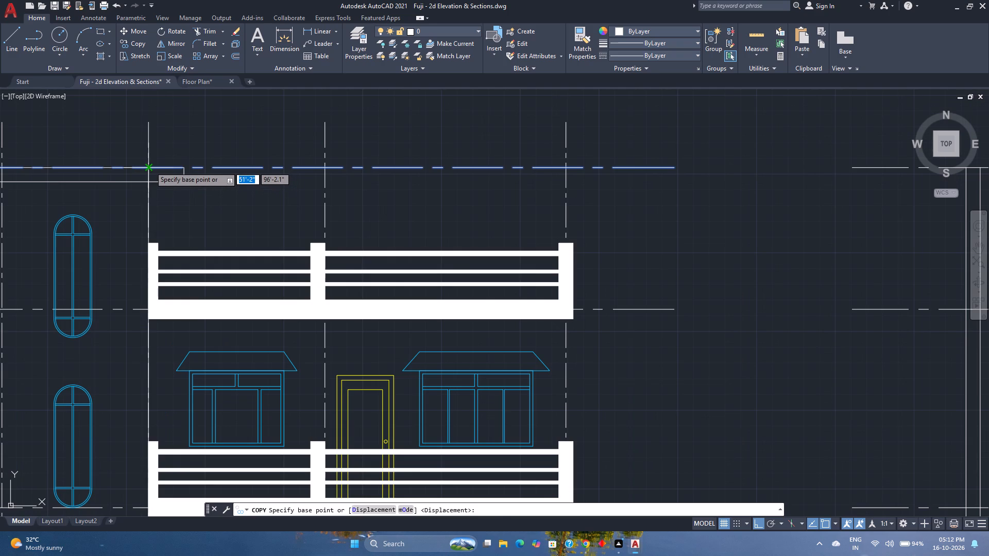
click(150, 166)
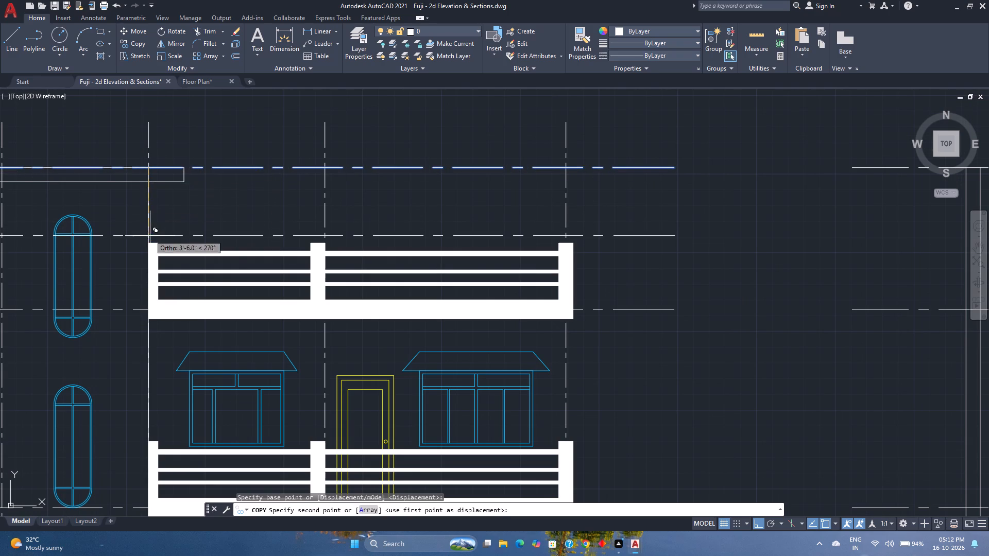
click(150, 242)
scroll(150, 243, down, 1)
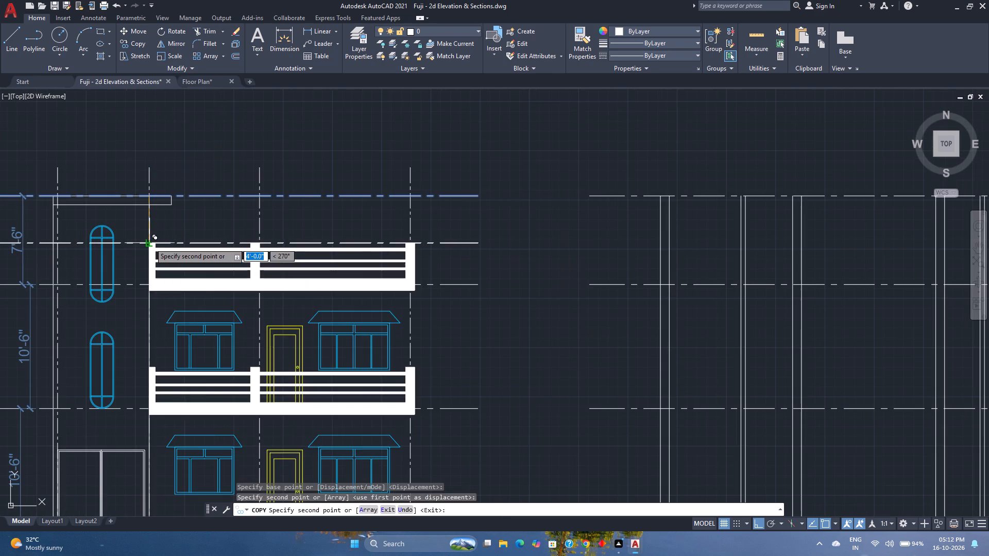
key(Escape)
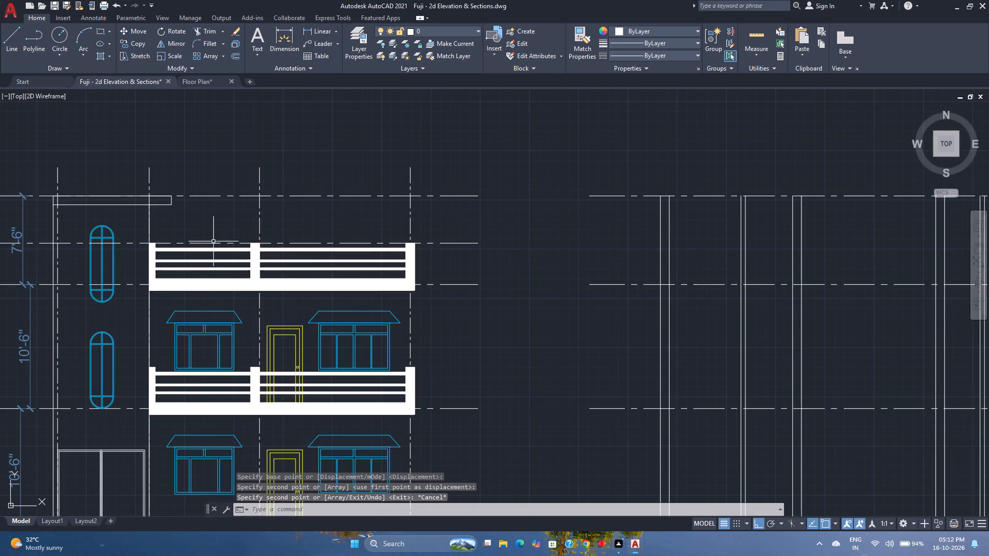
Copy the railing-top level line about 51'-4" horizontally onto the side view's level lines, using the top level lines' left ends as reference.
click(502, 250)
click(472, 232)
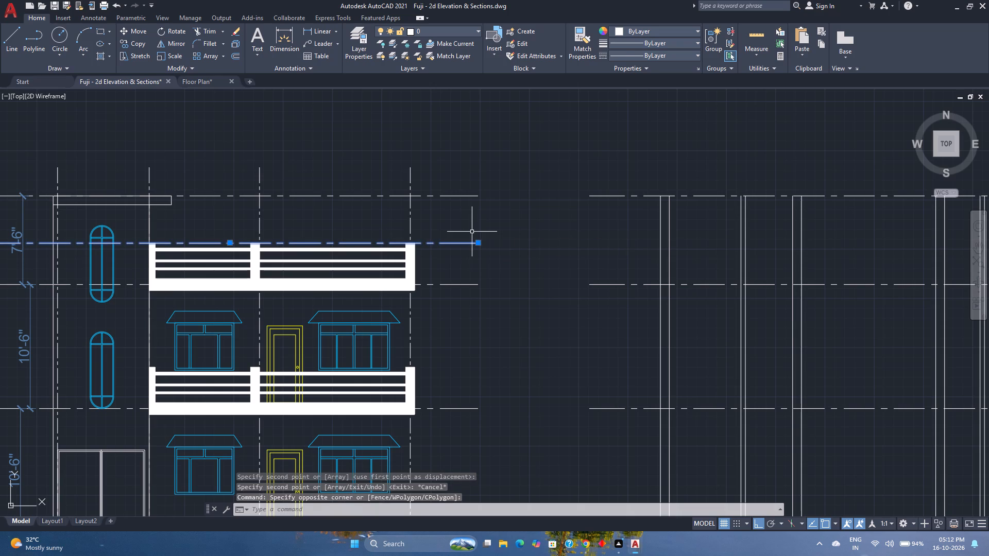
click(141, 46)
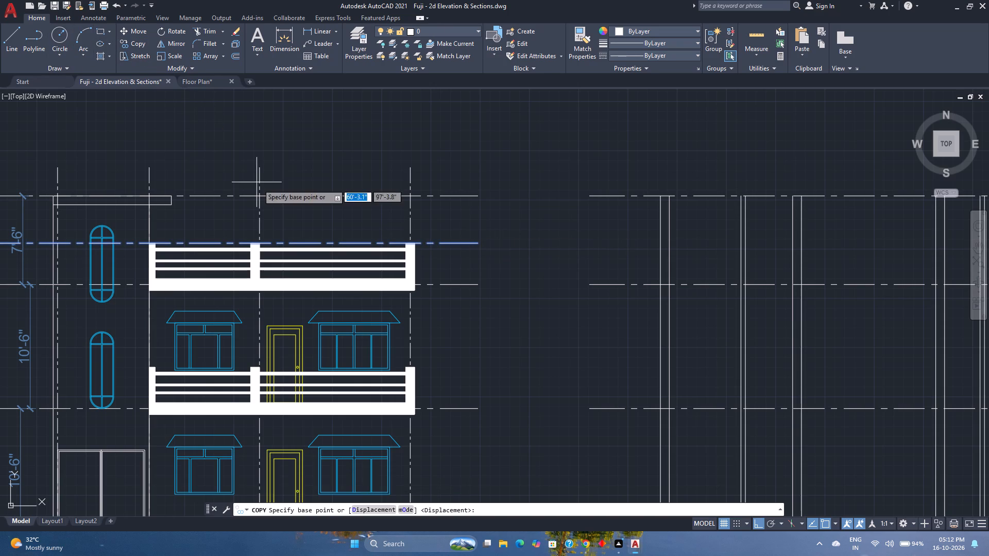
scroll(258, 184, down, 1)
middle_drag(258, 184, 267, 186)
middle_click(267, 186)
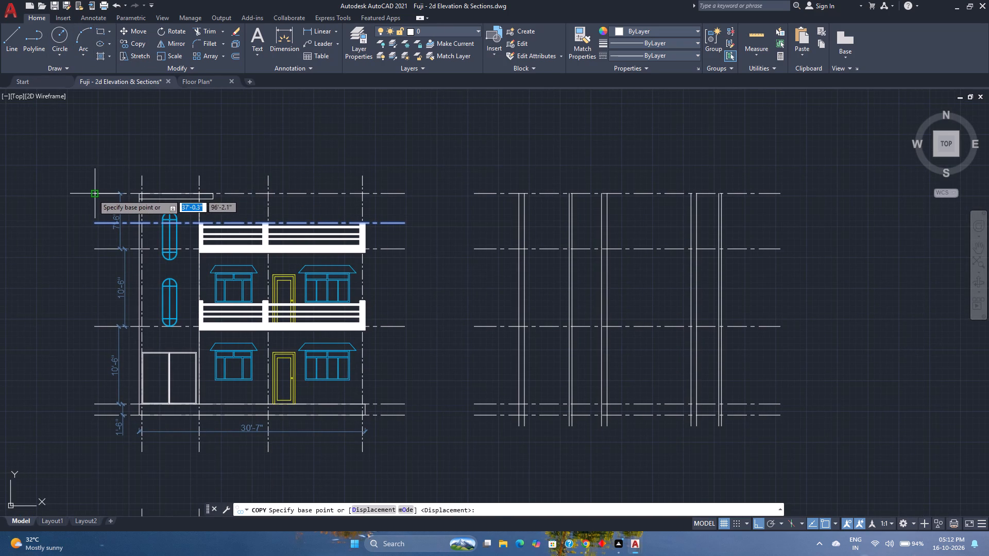
click(93, 194)
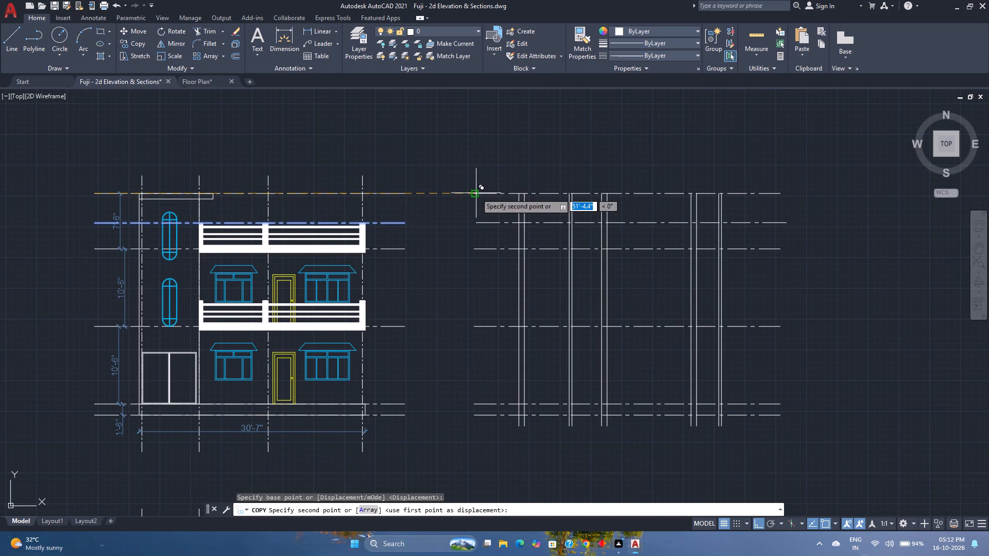
click(476, 193)
key(Escape)
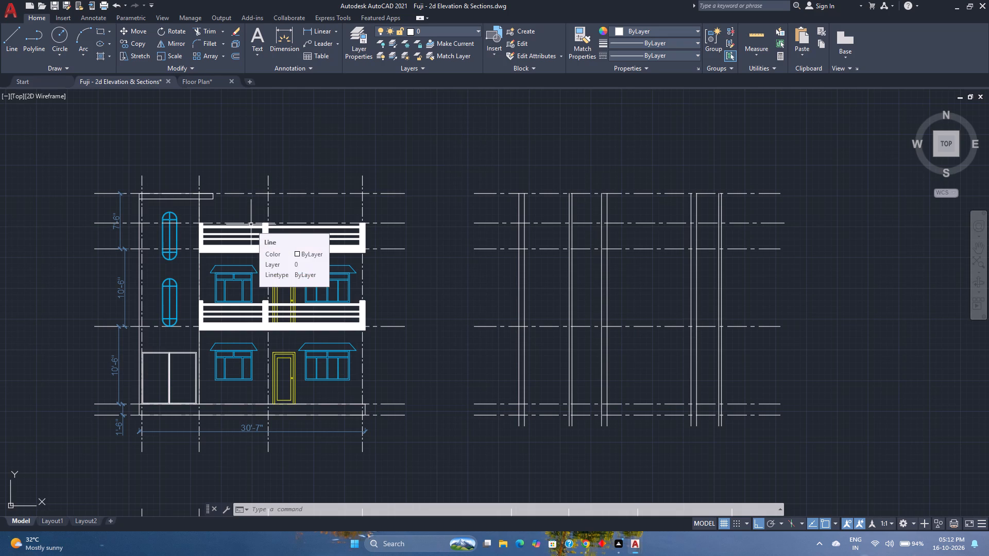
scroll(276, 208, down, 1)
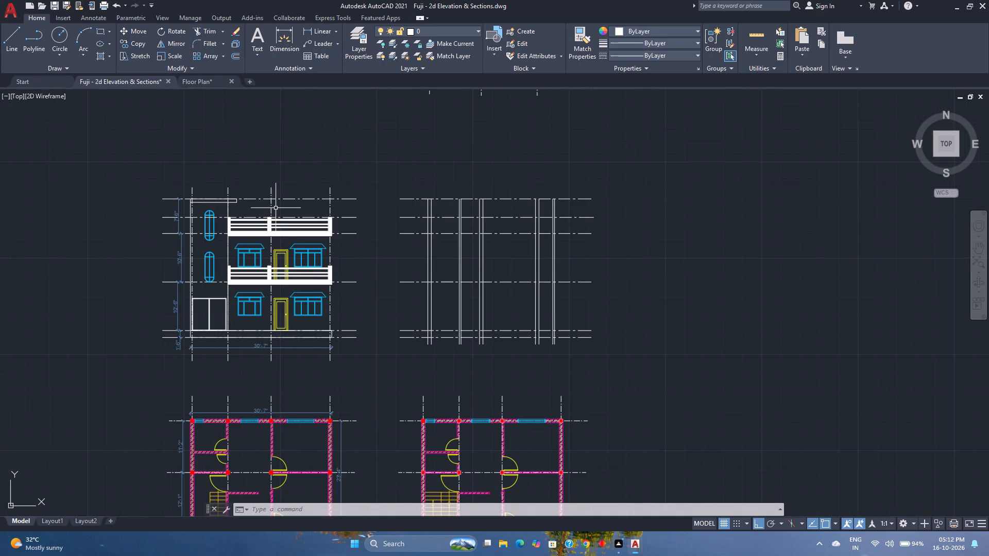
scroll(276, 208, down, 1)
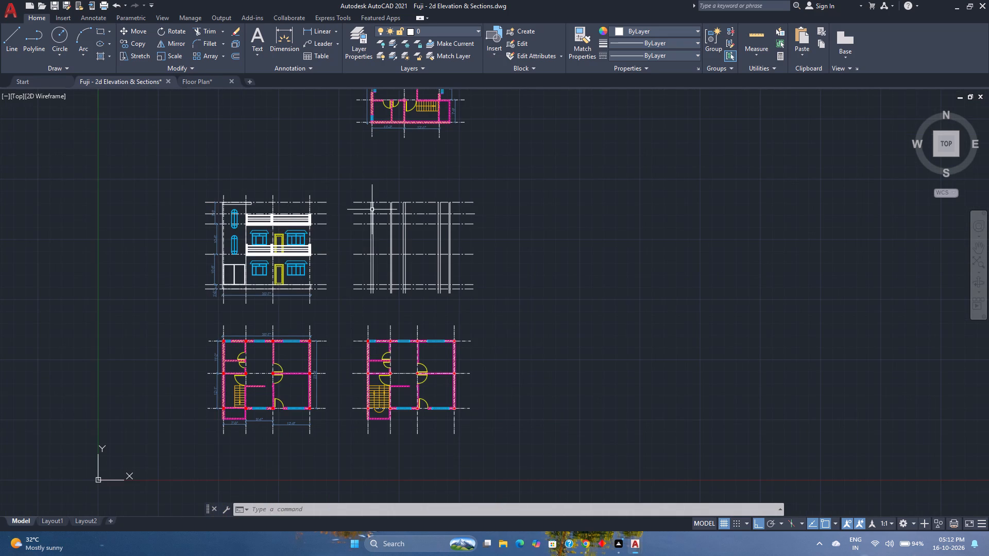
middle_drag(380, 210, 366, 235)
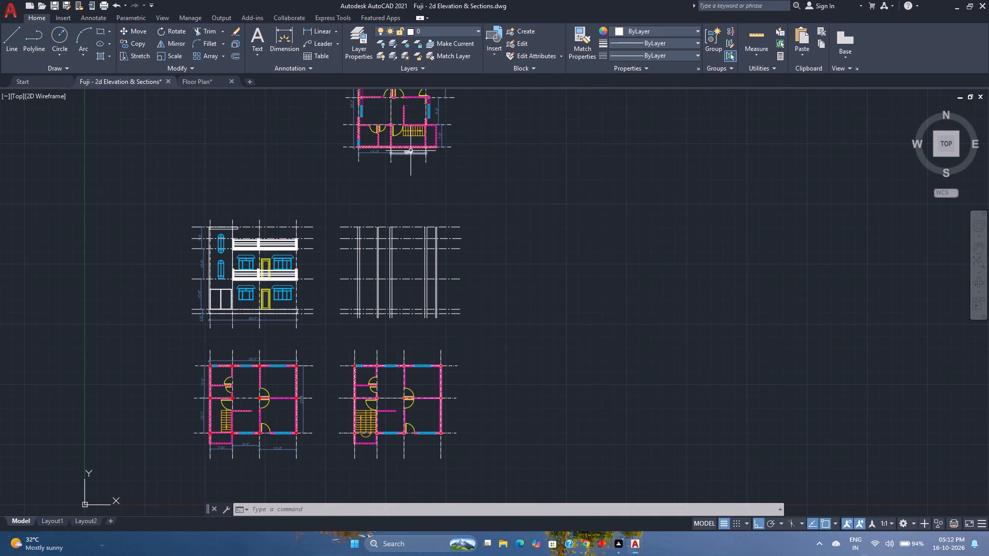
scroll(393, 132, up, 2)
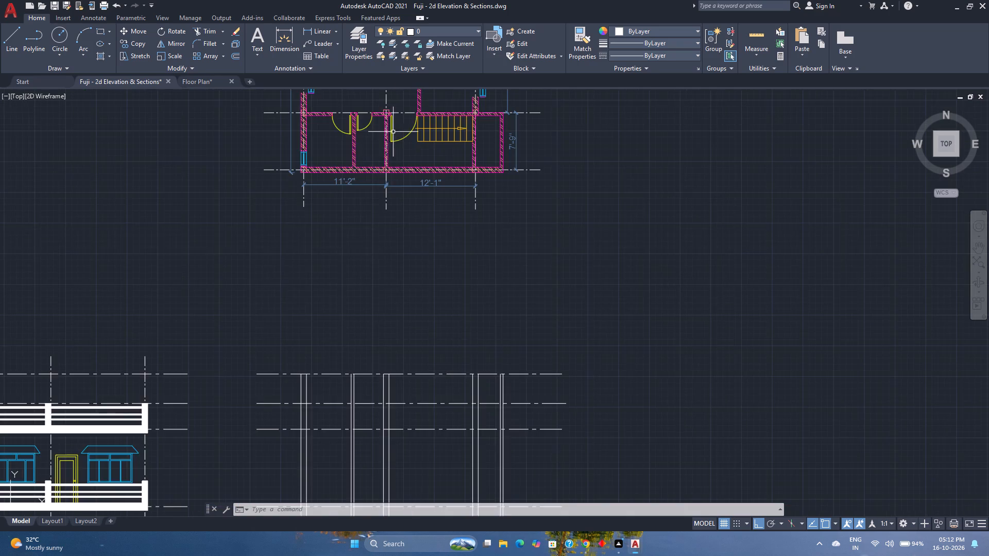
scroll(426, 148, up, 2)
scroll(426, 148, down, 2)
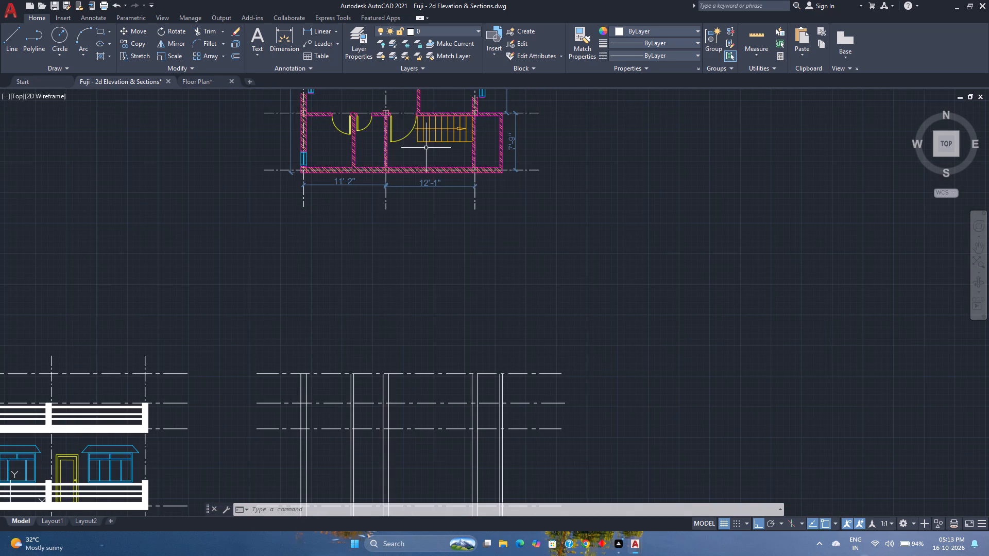
Draw a 9 by 9 inch square in the empty space between the front elevation and the side view.
scroll(422, 177, down, 2)
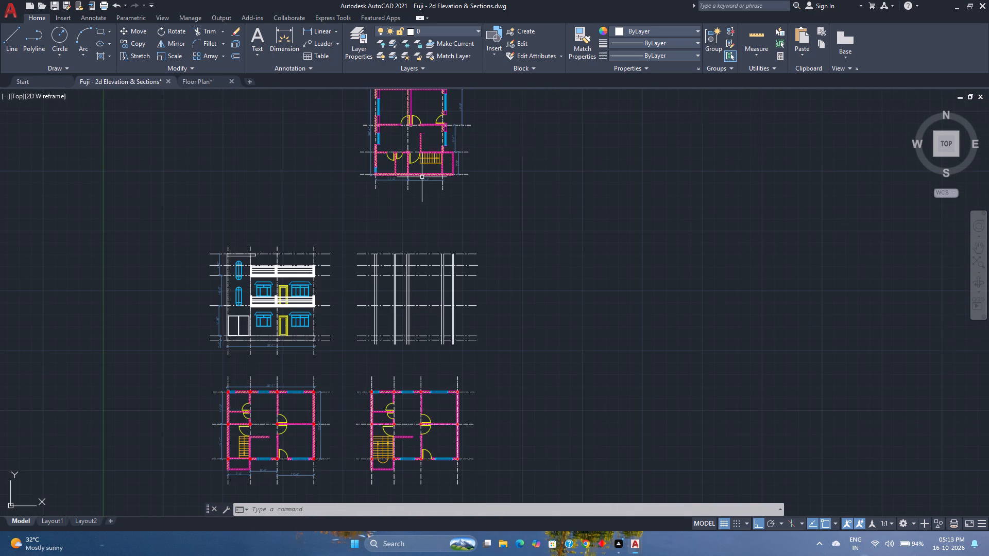
scroll(422, 177, up, 1)
middle_drag(450, 243, 438, 223)
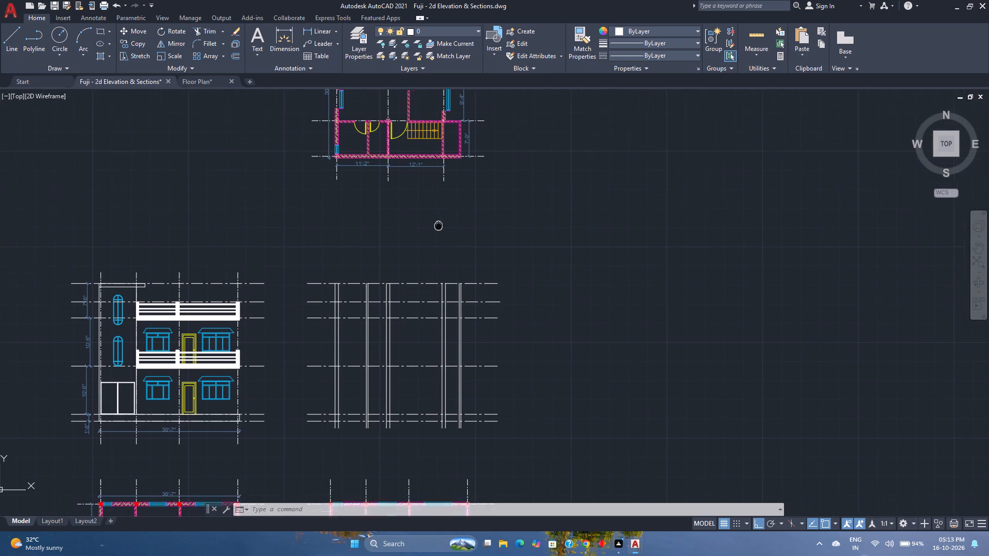
middle_drag(438, 223, 434, 210)
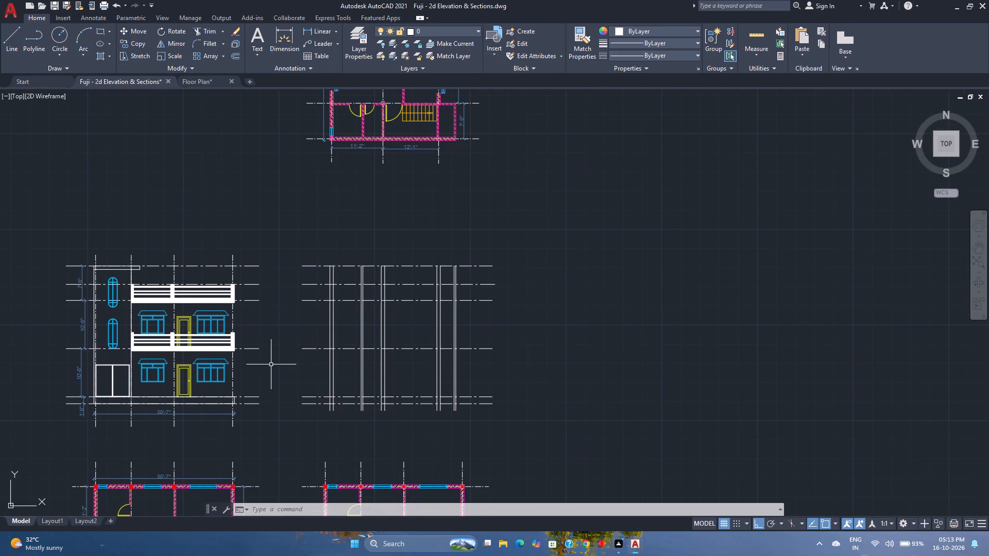
scroll(354, 375, up, 1)
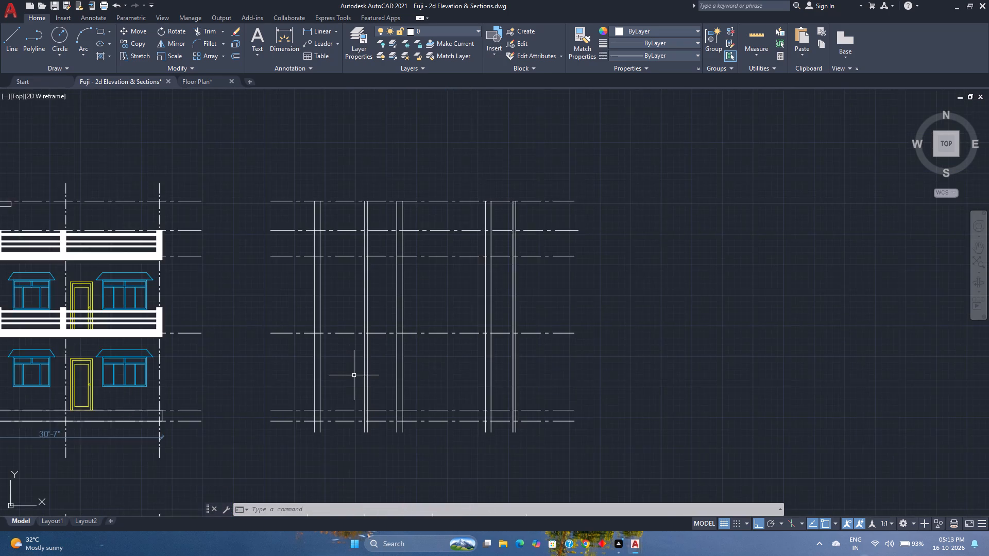
scroll(354, 375, up, 1)
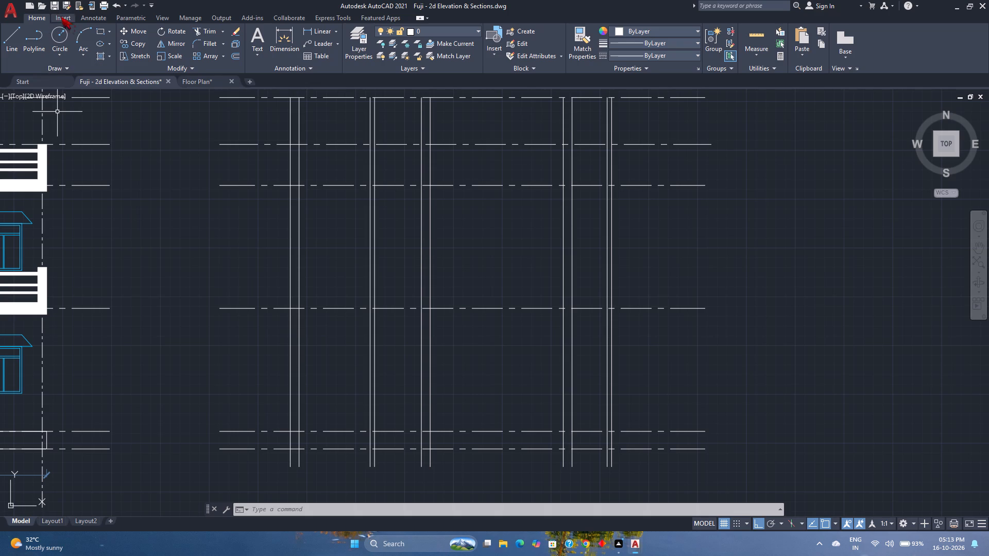
click(99, 31)
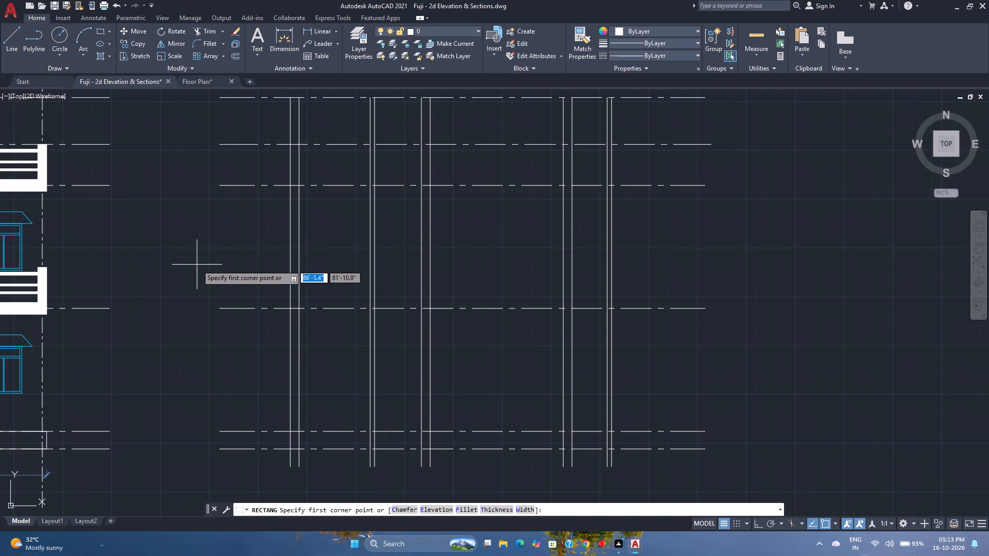
click(197, 265)
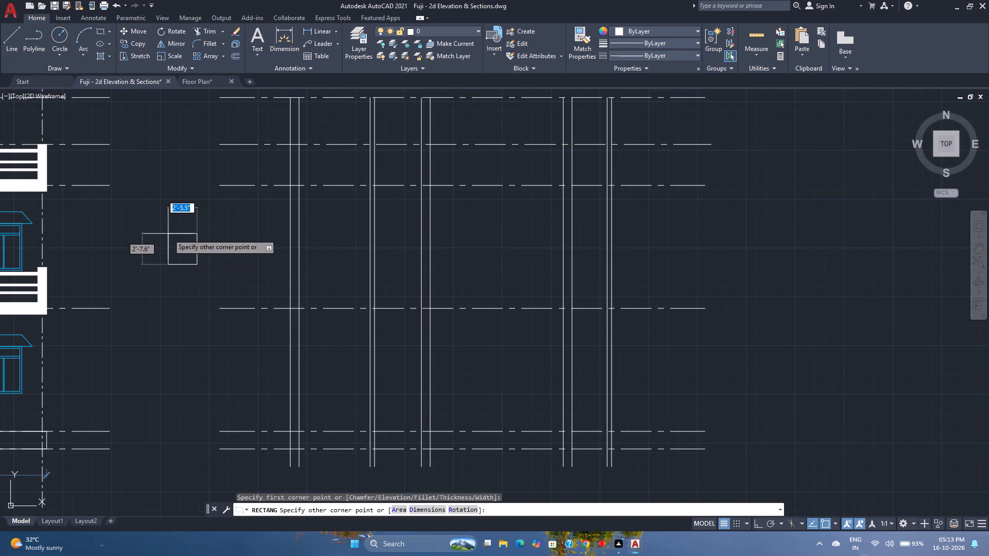
key(9)
text(,9)
key(Return)
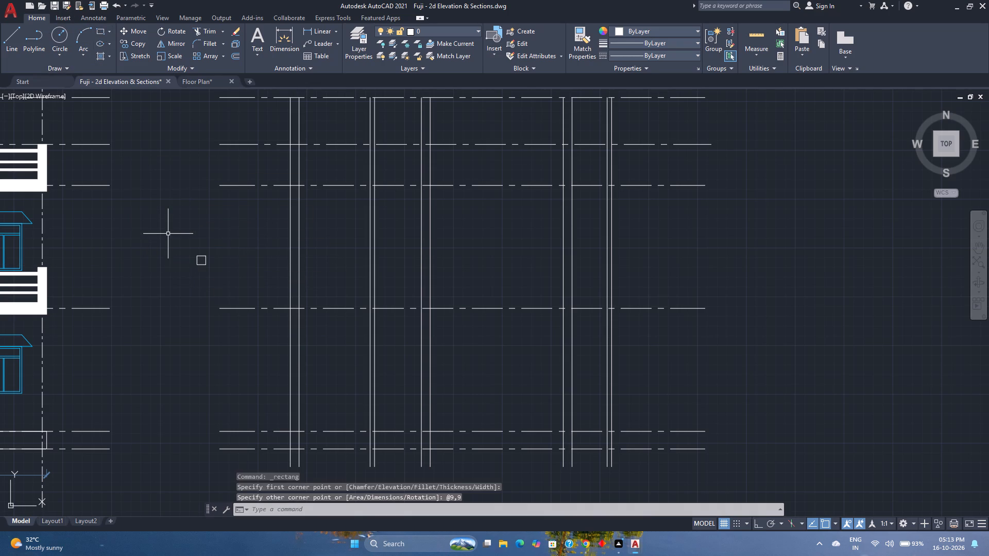
Copy the square by its upper-left corner to just below the plinth level line within the first, third and fourth vertical wall pairs.
click(199, 258)
click(192, 255)
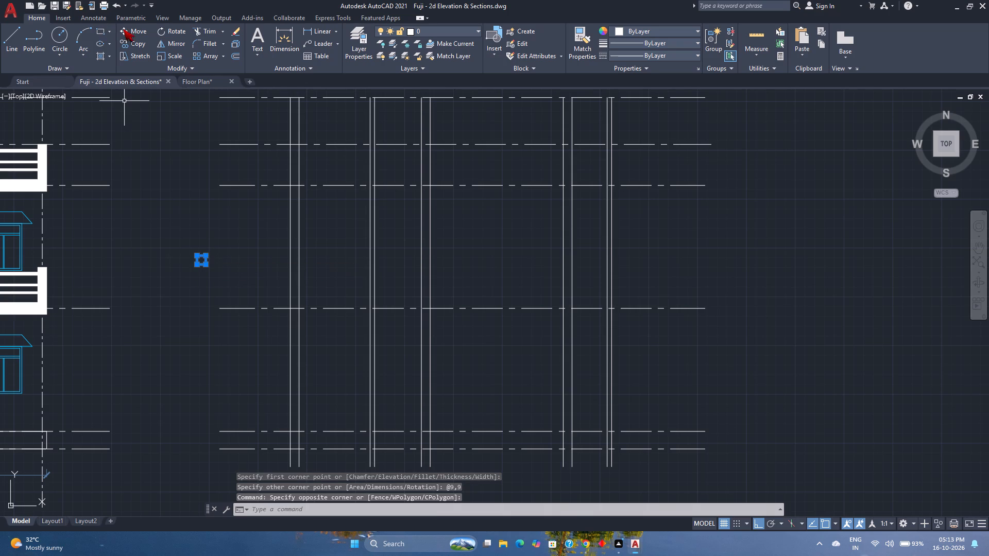
click(137, 41)
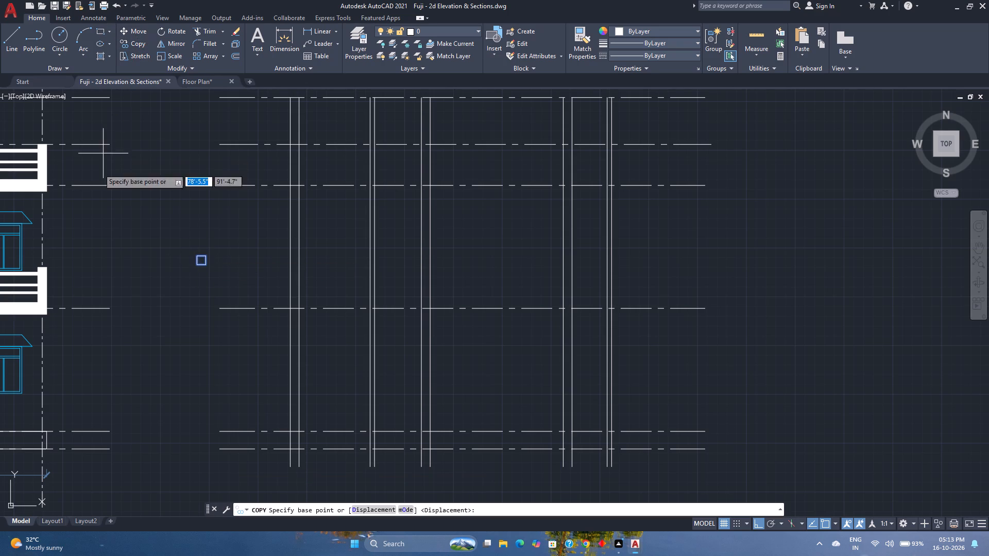
scroll(196, 258, up, 2)
click(198, 253)
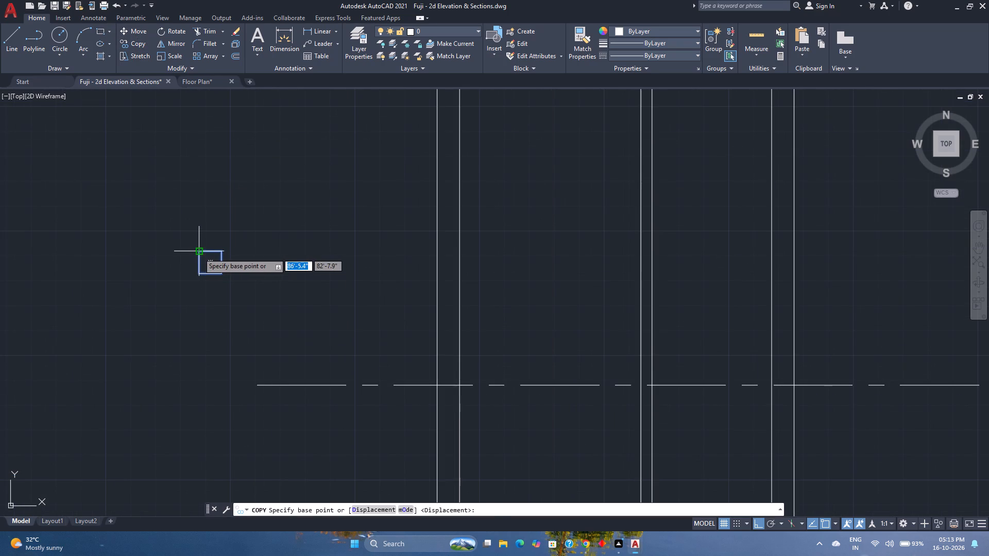
scroll(198, 253, down, 4)
scroll(234, 320, up, 3)
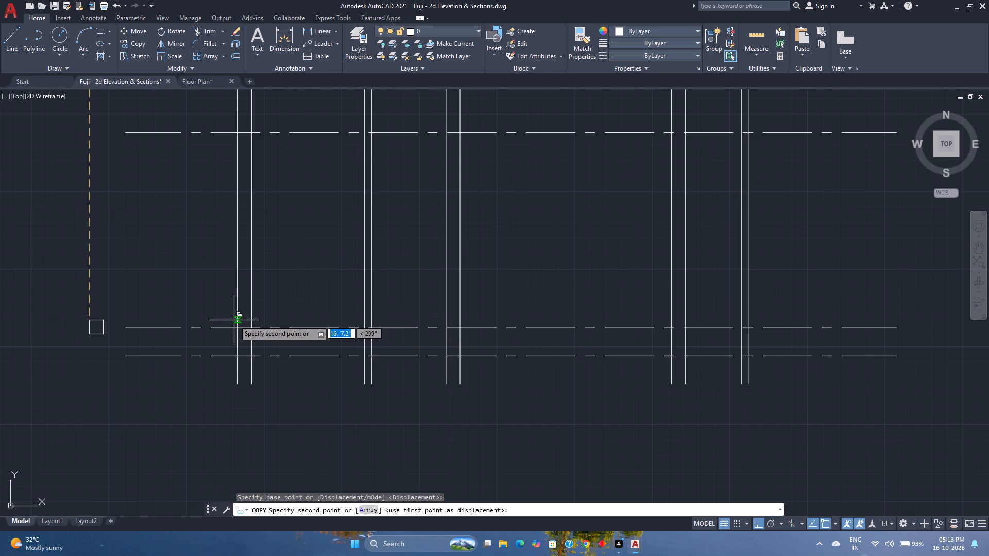
click(237, 326)
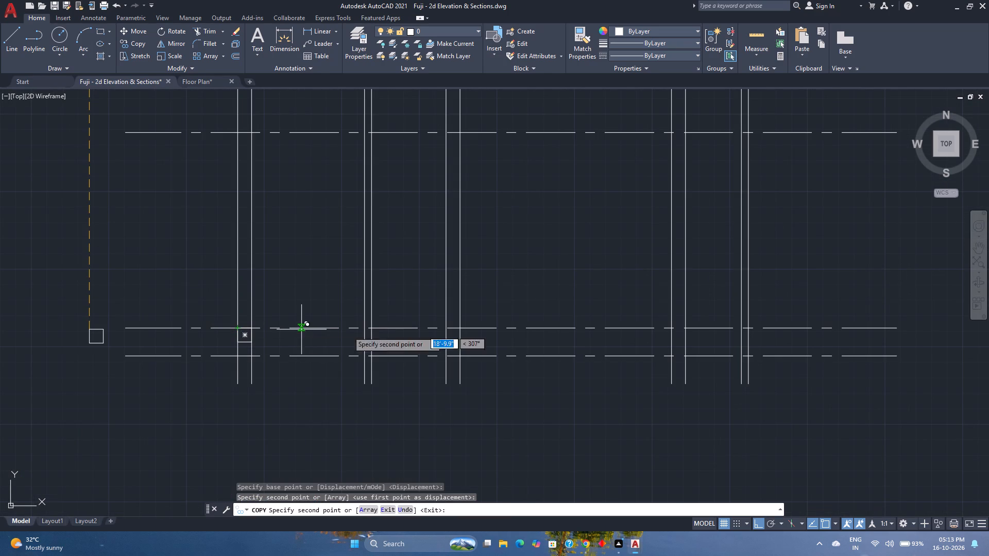
click(449, 329)
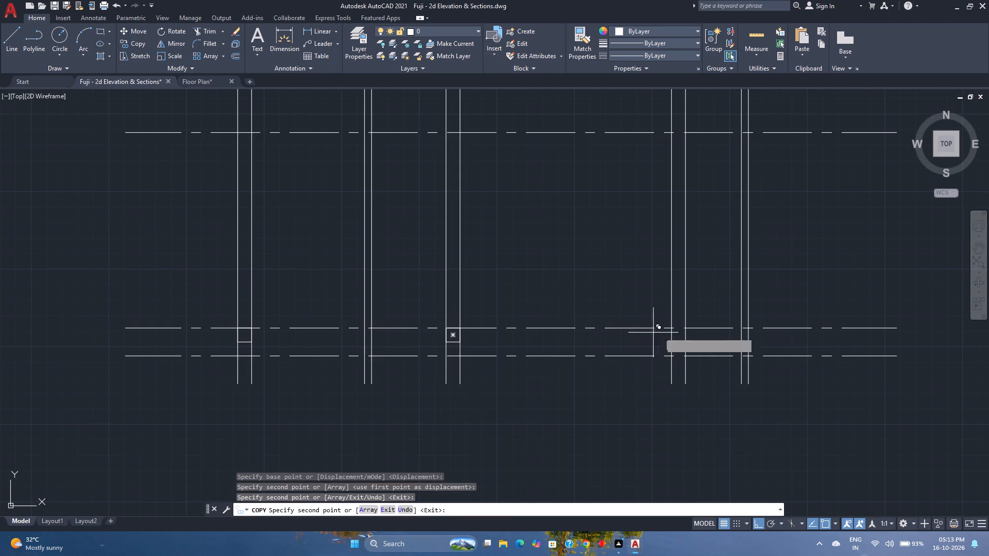
click(670, 329)
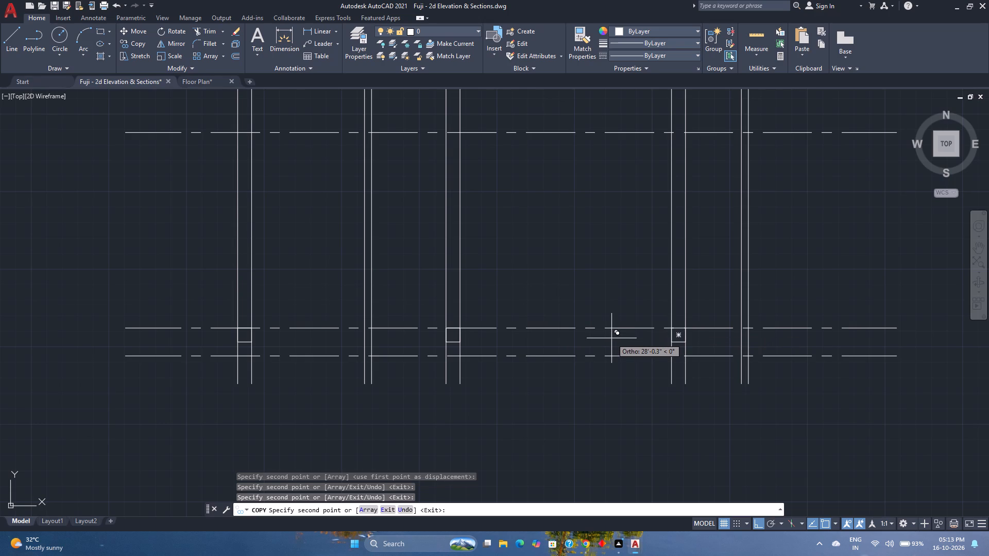
Place three more copies of the square below the first-floor level line, within the same three wall pairs.
scroll(638, 303, down, 1)
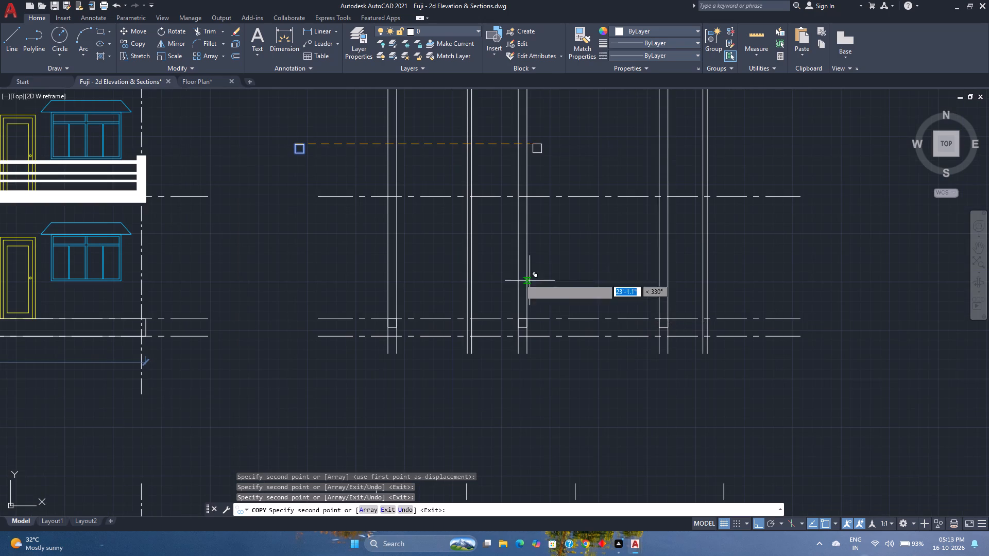
middle_drag(474, 264, 489, 367)
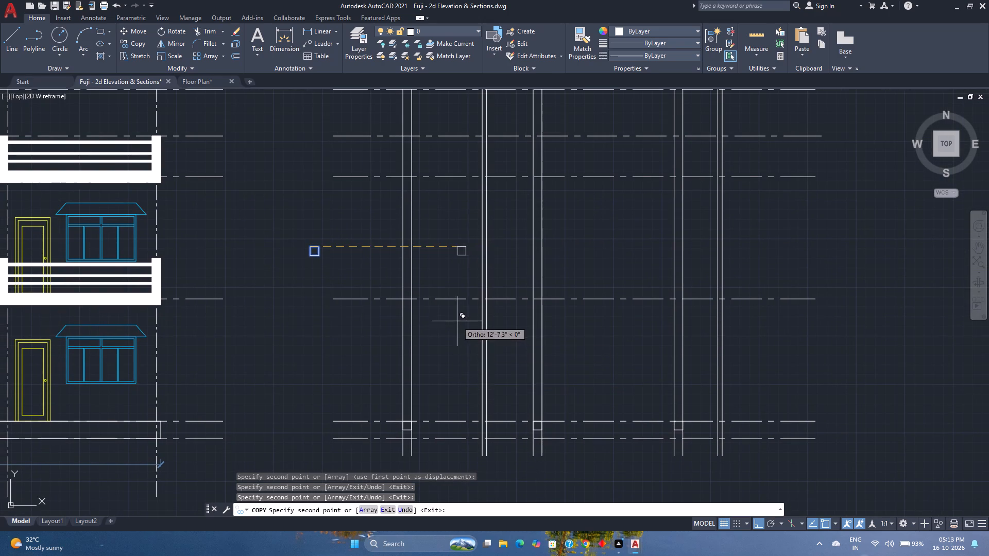
scroll(453, 319, up, 1)
click(373, 286)
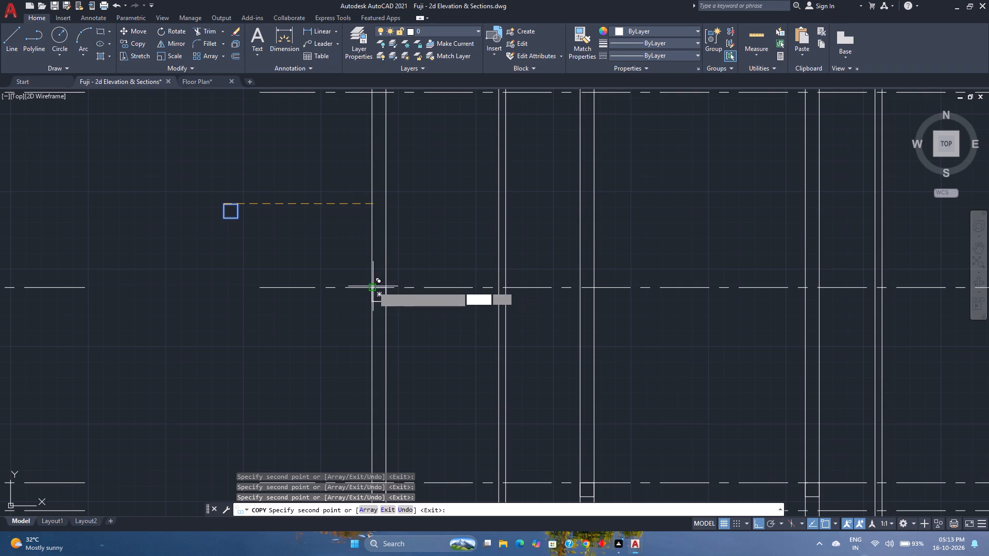
click(581, 289)
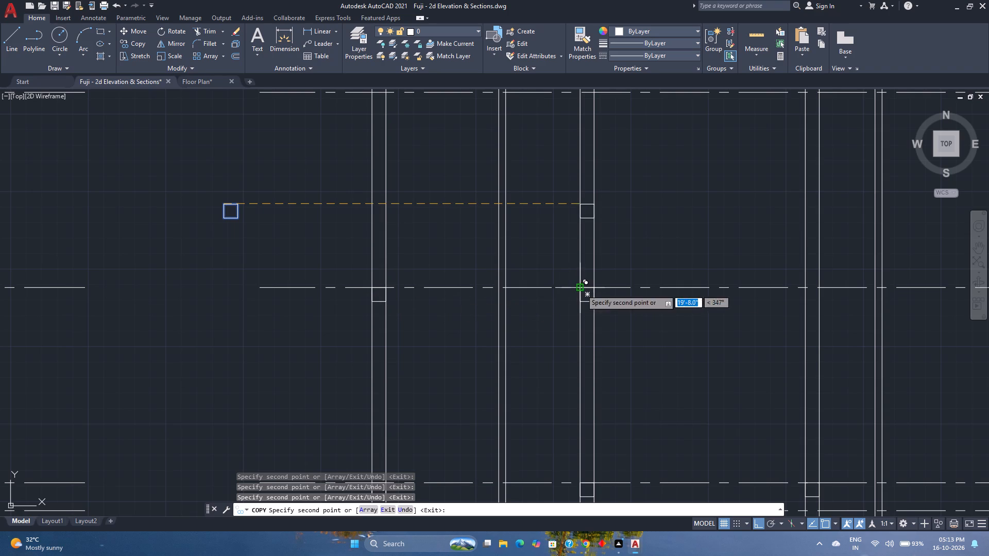
middle_drag(734, 293, 464, 300)
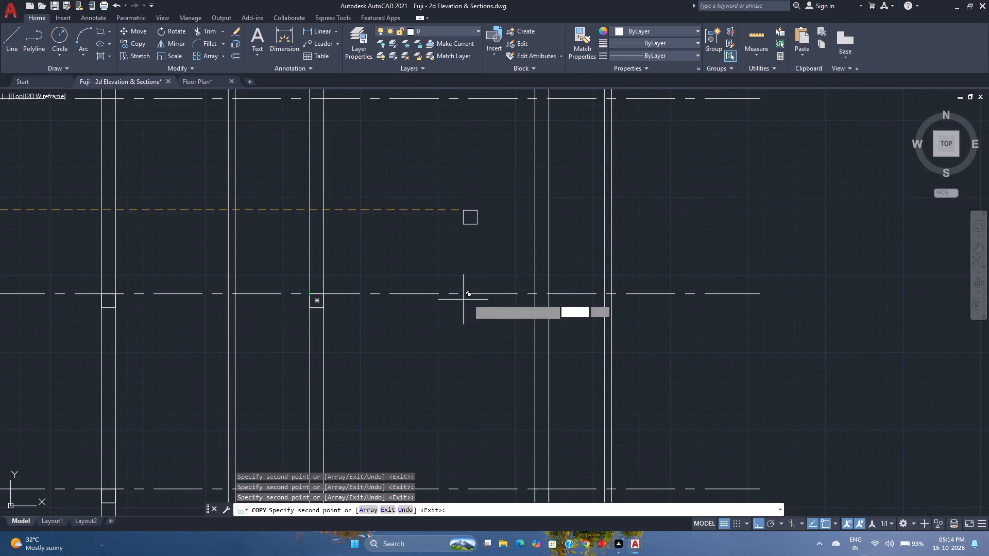
scroll(498, 298, down, 1)
click(521, 297)
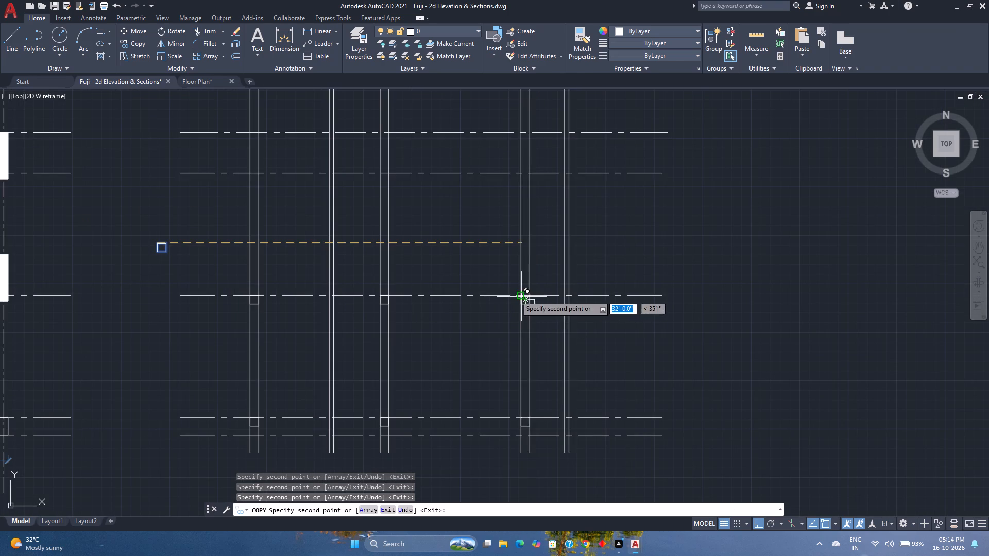
Place three more copies of the square below the upper balcony's floor level line, in the same wall pairs, and finish copying.
scroll(498, 296, down, 2)
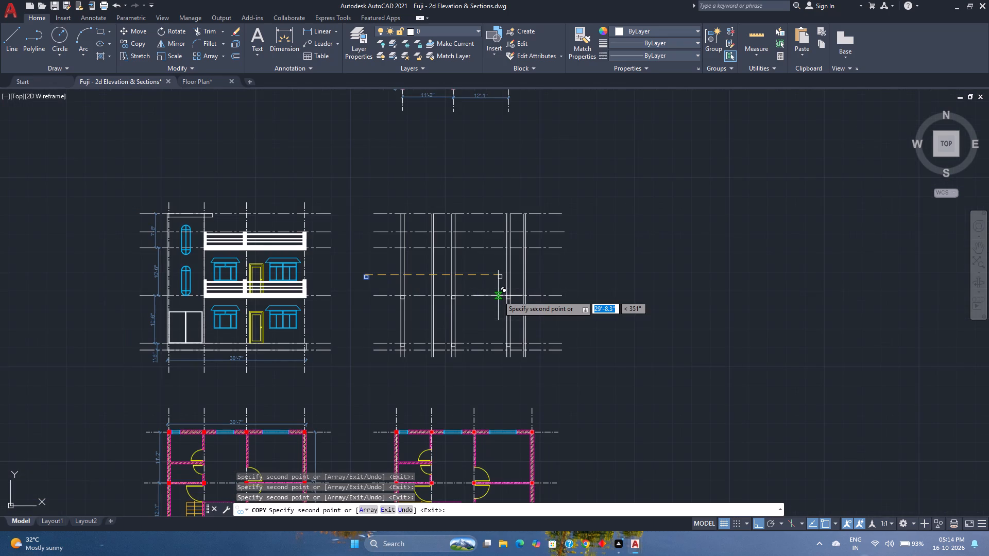
middle_drag(496, 292, 498, 355)
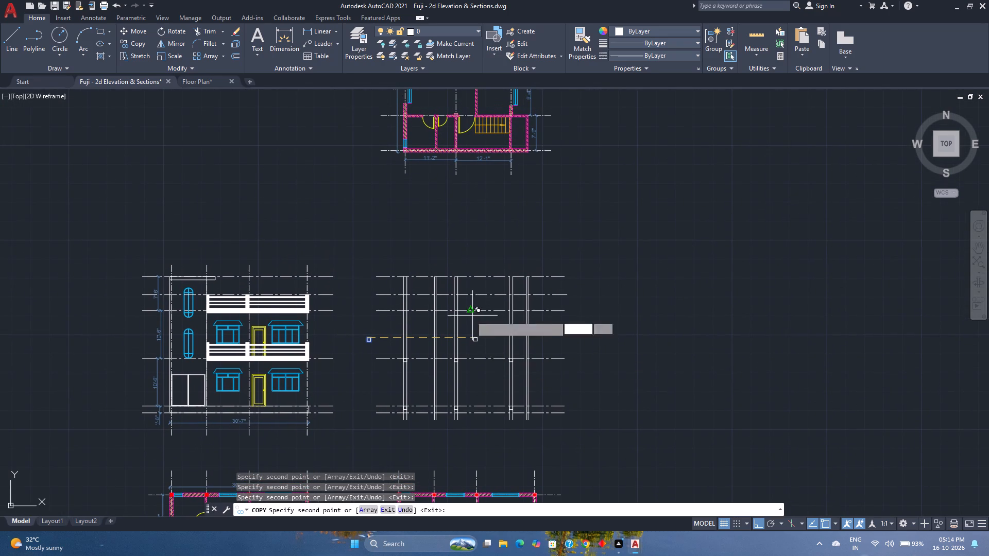
scroll(398, 311, up, 2)
click(412, 309)
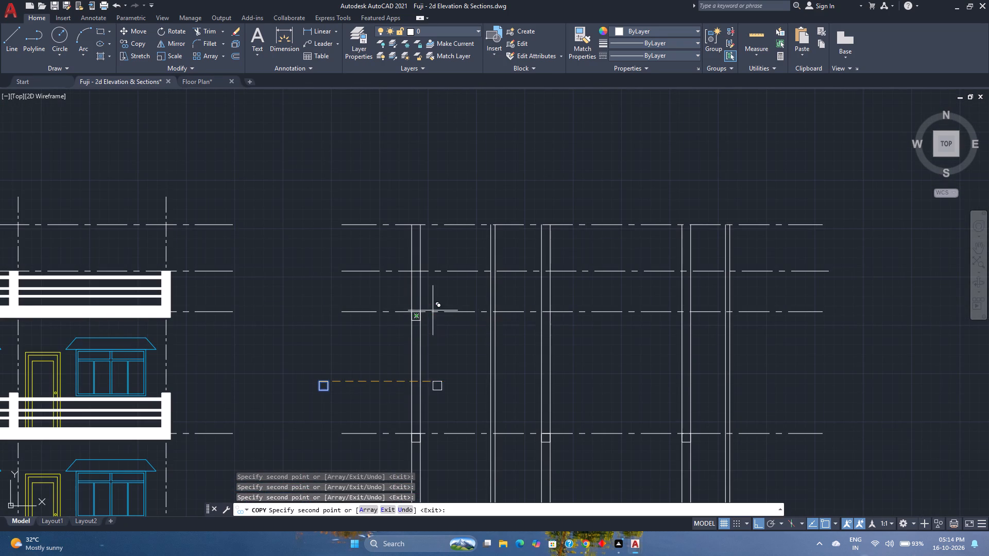
click(543, 311)
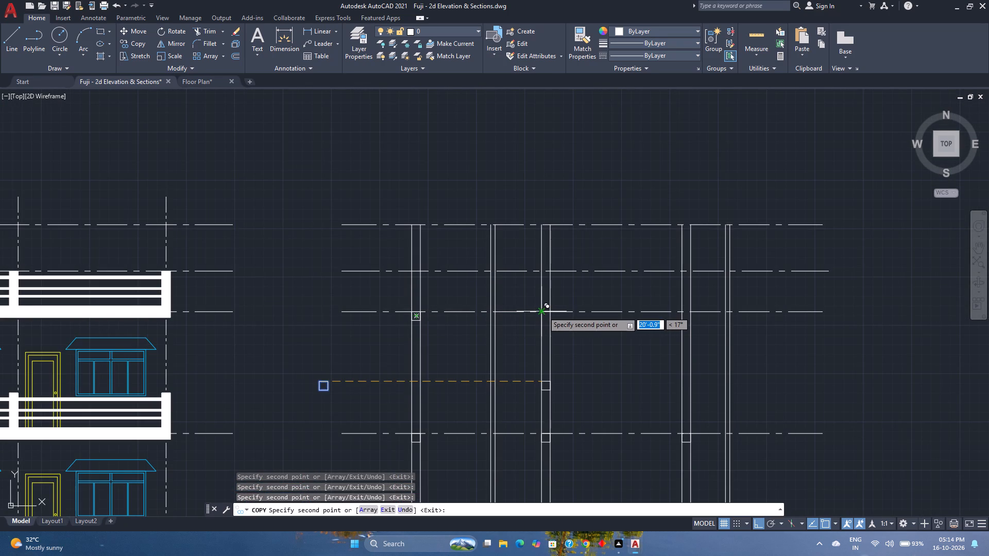
click(683, 312)
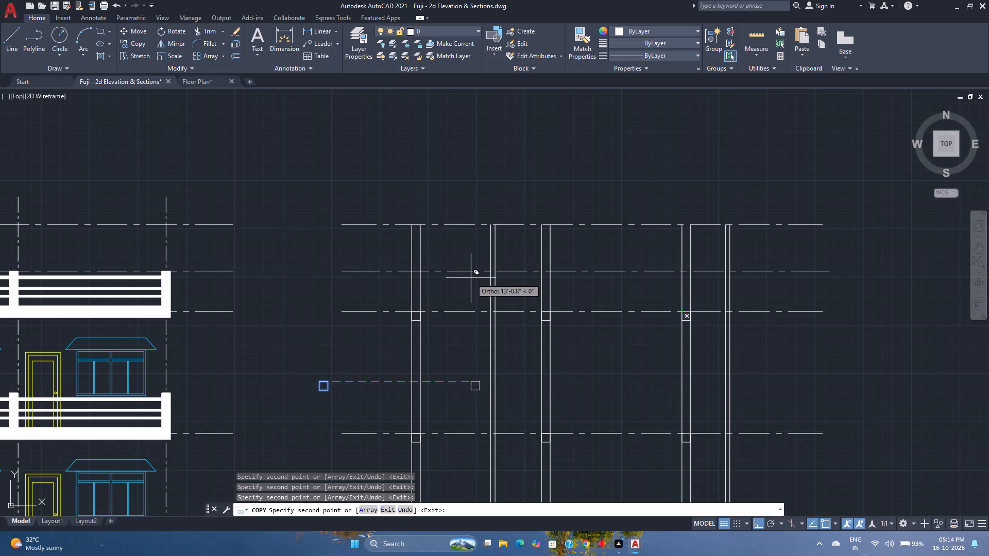
key(Escape)
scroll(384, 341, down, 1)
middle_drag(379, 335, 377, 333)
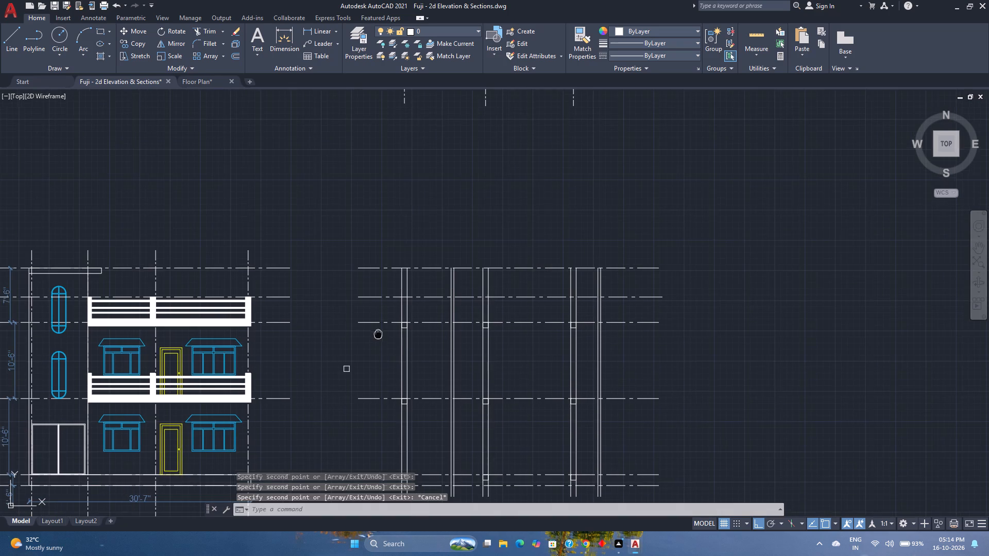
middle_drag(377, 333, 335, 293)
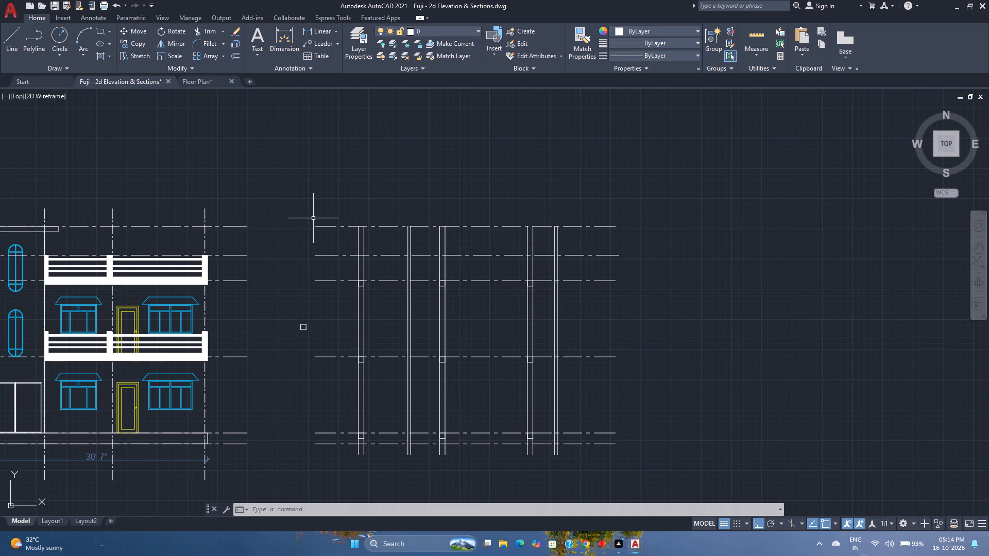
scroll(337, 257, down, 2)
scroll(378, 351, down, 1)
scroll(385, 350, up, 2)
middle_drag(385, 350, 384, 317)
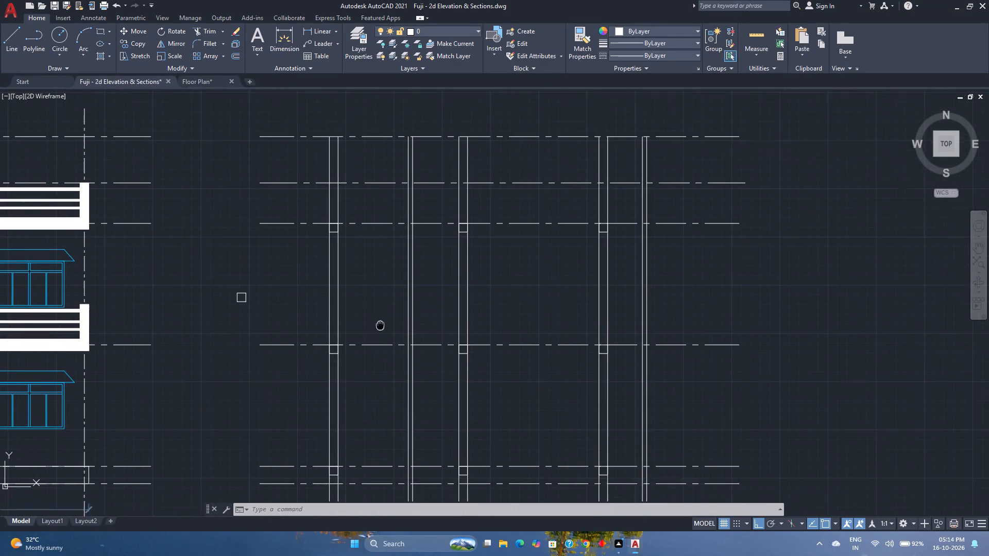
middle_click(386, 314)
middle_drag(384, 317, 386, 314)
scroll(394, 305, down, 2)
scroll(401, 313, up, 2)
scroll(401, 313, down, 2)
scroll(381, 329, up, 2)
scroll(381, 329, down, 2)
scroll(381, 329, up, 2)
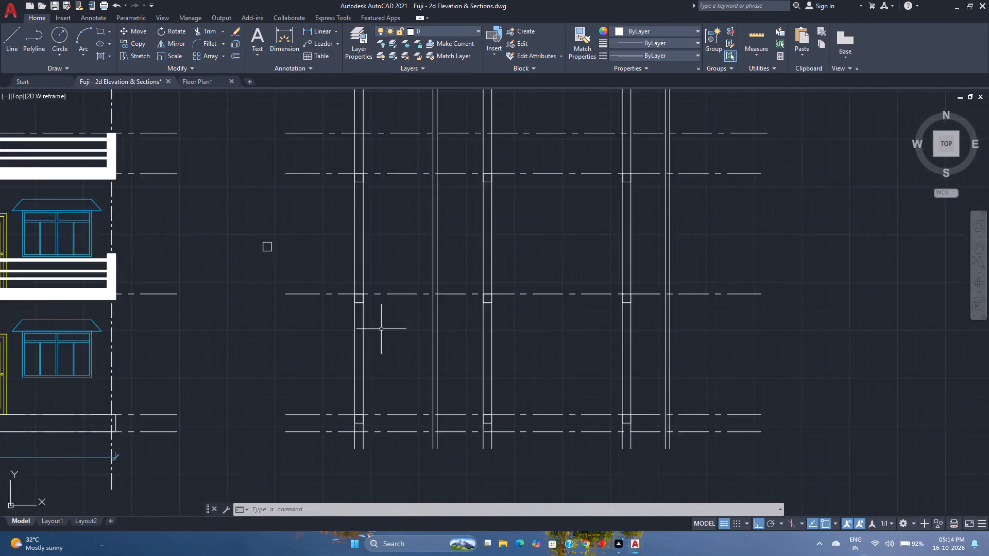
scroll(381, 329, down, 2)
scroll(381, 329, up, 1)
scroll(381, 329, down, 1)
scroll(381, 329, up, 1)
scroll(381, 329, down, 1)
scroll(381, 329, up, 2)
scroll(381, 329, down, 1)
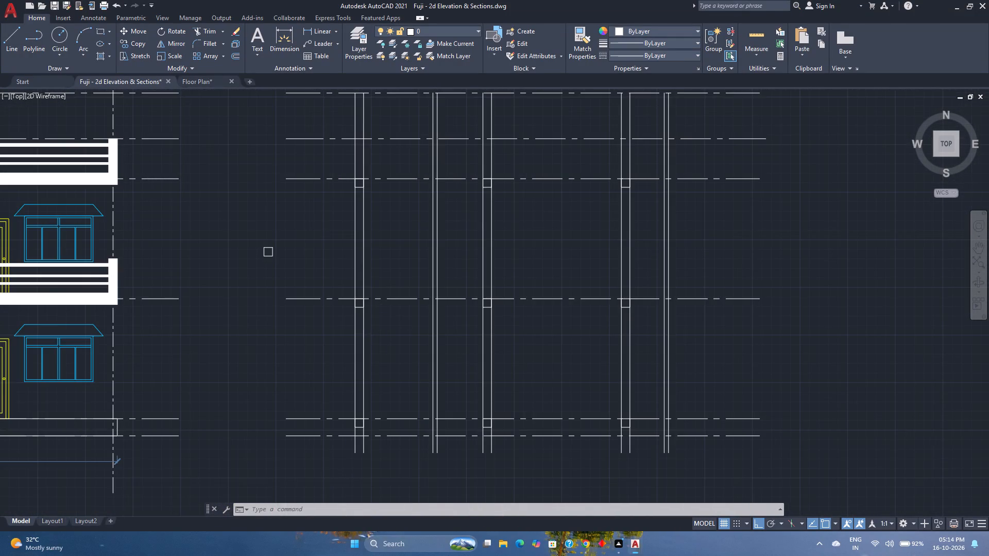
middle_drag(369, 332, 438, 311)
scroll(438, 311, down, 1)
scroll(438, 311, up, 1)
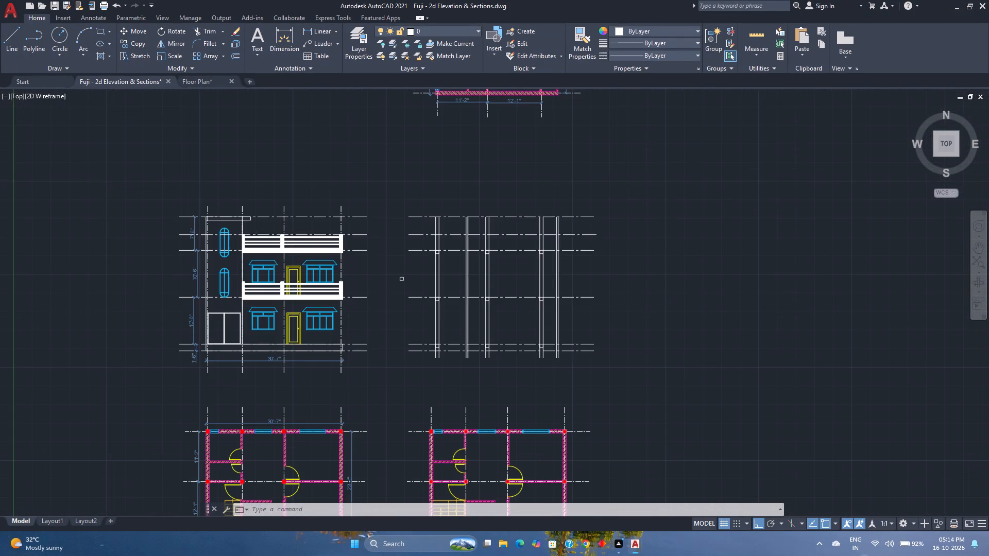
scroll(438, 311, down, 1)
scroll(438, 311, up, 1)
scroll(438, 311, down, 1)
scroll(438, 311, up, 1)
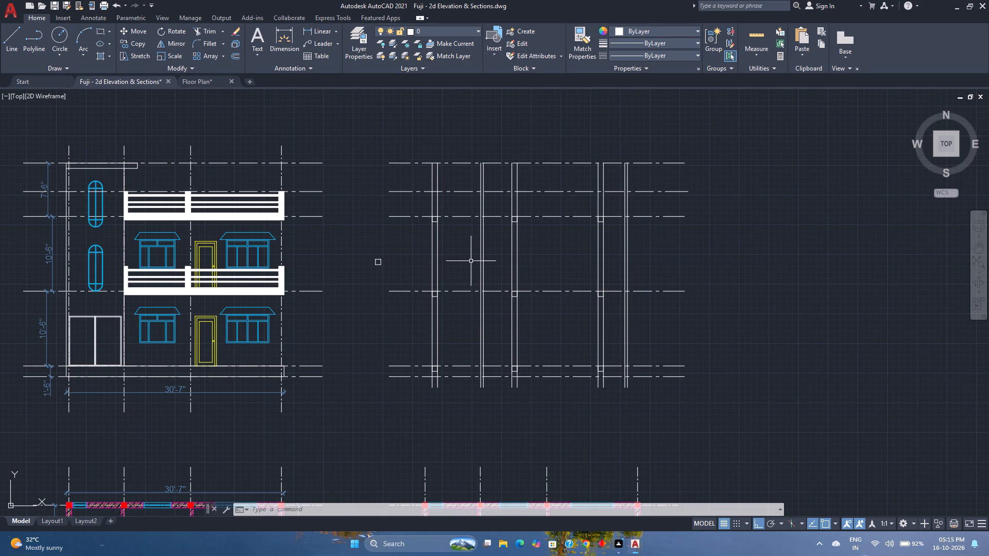
Lock the Grid lines layer.
click(454, 32)
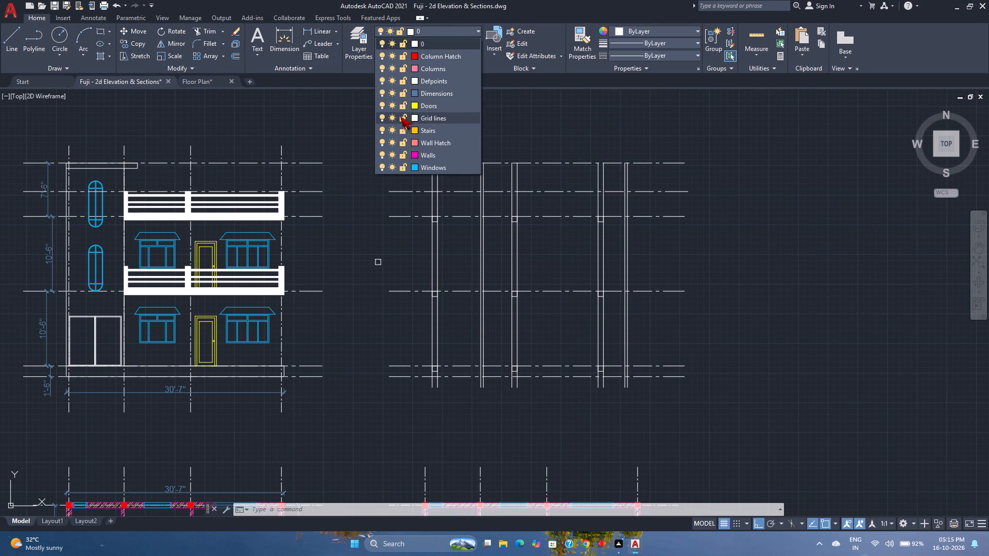
click(404, 115)
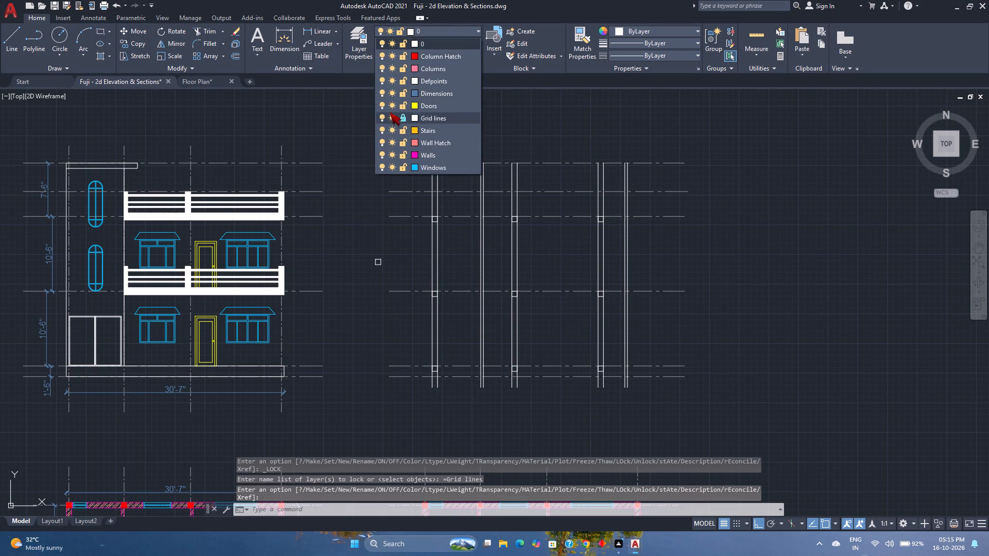
Turn off the Grid lines layer.
click(380, 117)
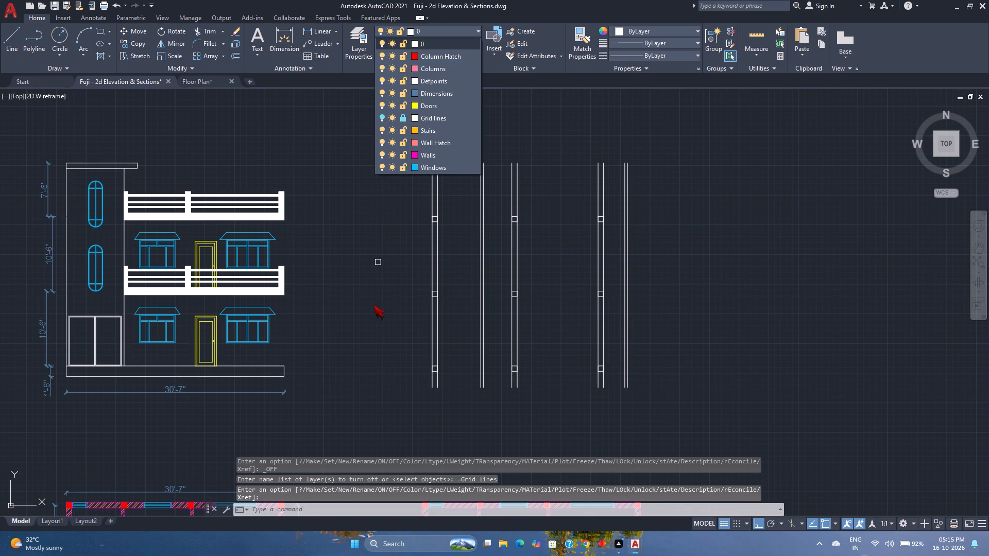
click(373, 305)
Stretch the bottom edge of the plinth-level square in the first wall pair down by 3 inches.
scroll(440, 343, up, 1)
middle_drag(440, 343, 337, 317)
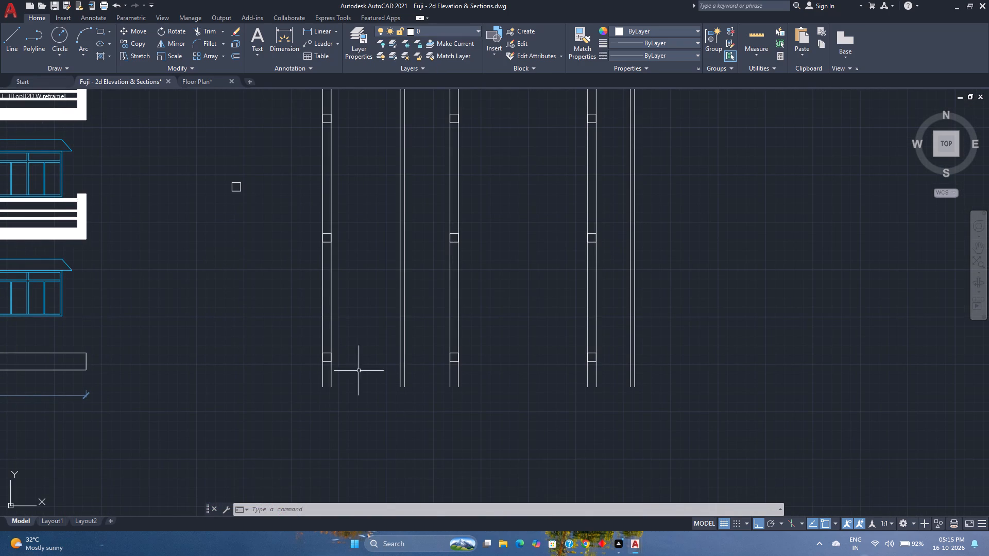
scroll(329, 379, up, 2)
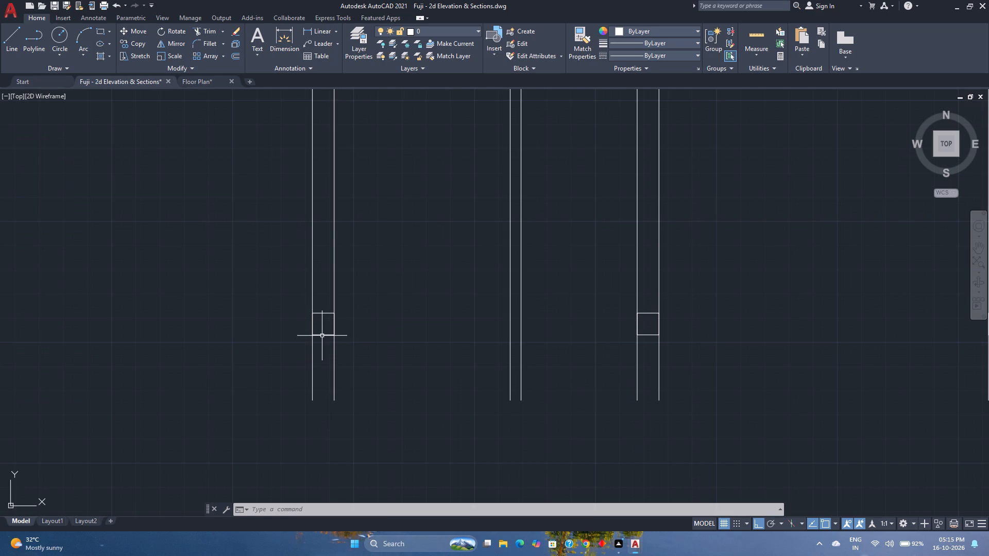
click(322, 334)
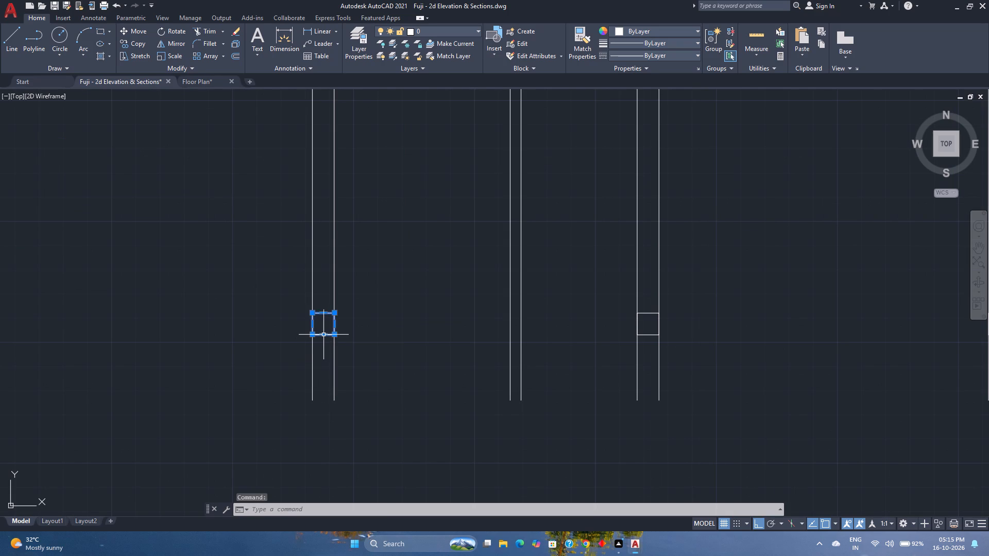
click(322, 336)
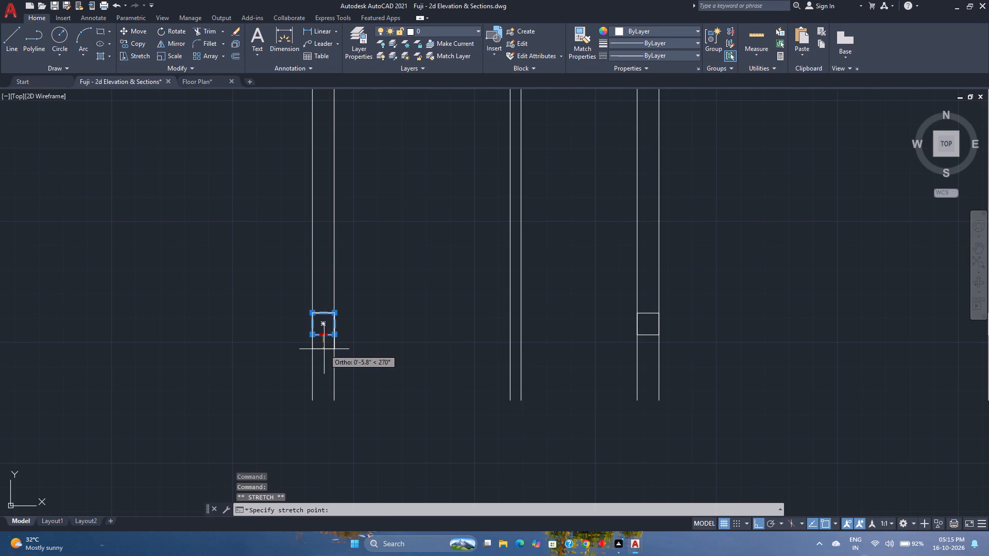
scroll(324, 349, up, 4)
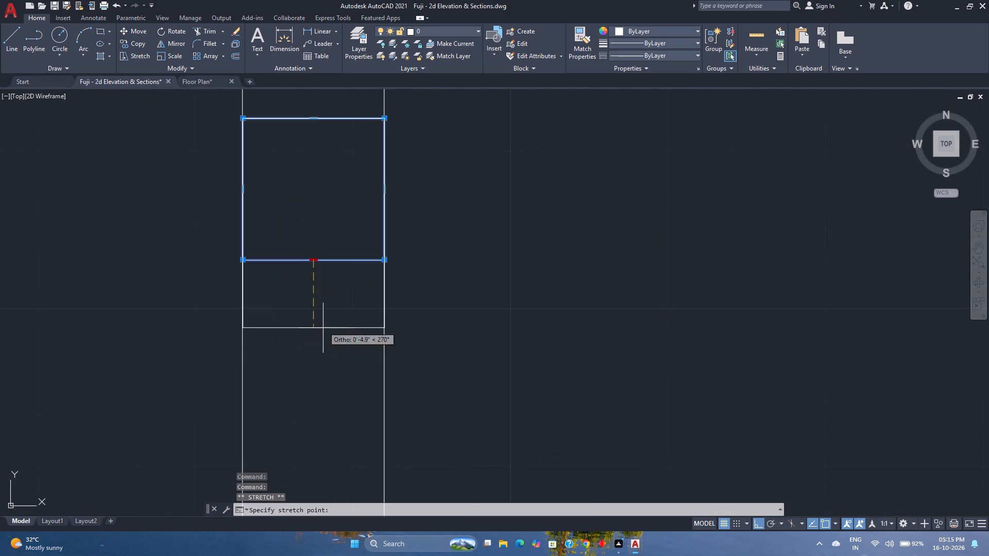
scroll(325, 291, down, 1)
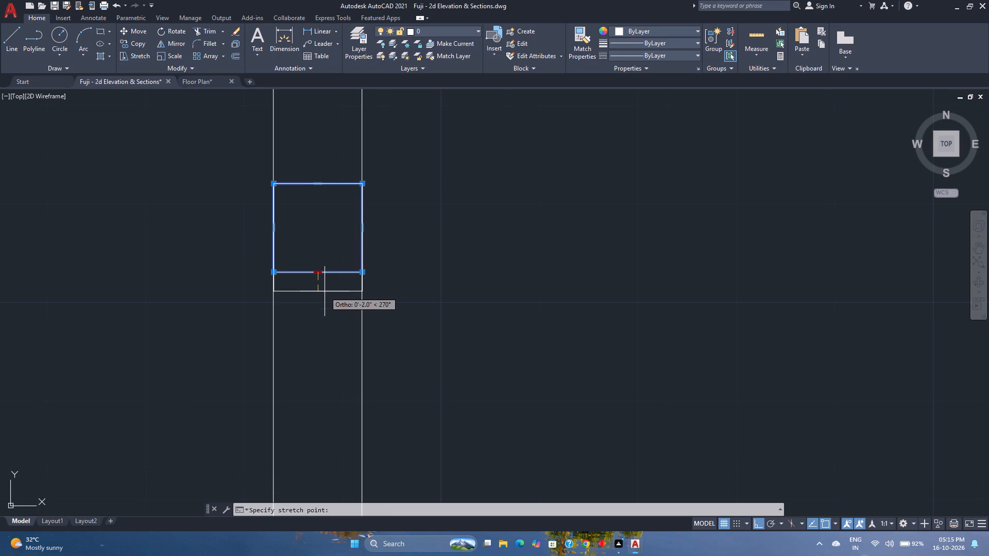
key(3)
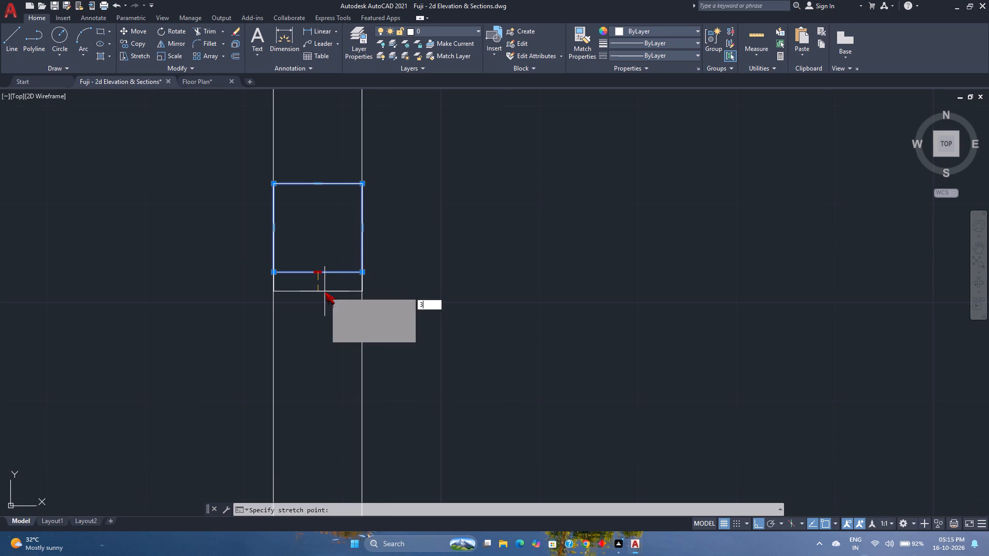
key(Return)
Stretch the bottom edge of the plinth-level square in the third wall pair down by 3 inches.
scroll(325, 291, down, 4)
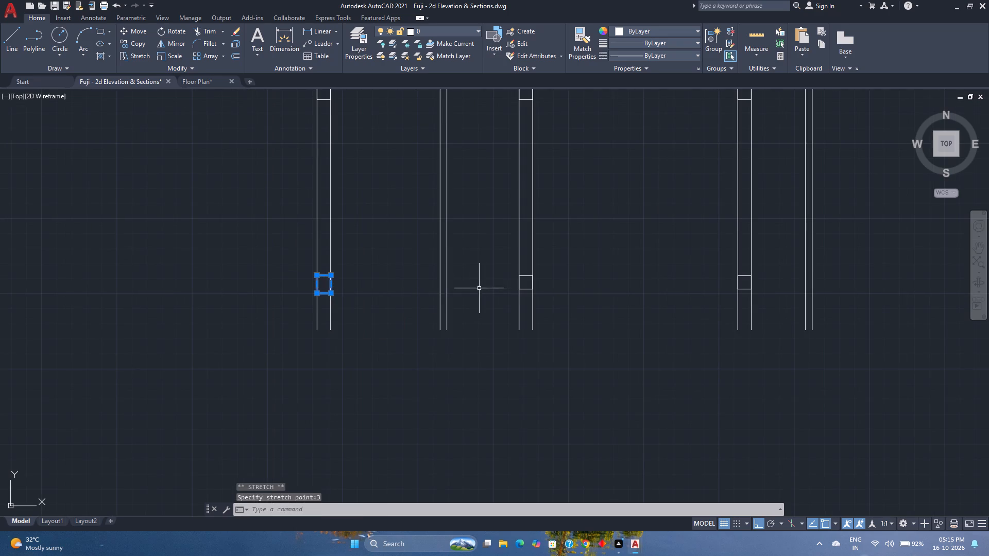
scroll(566, 289, up, 3)
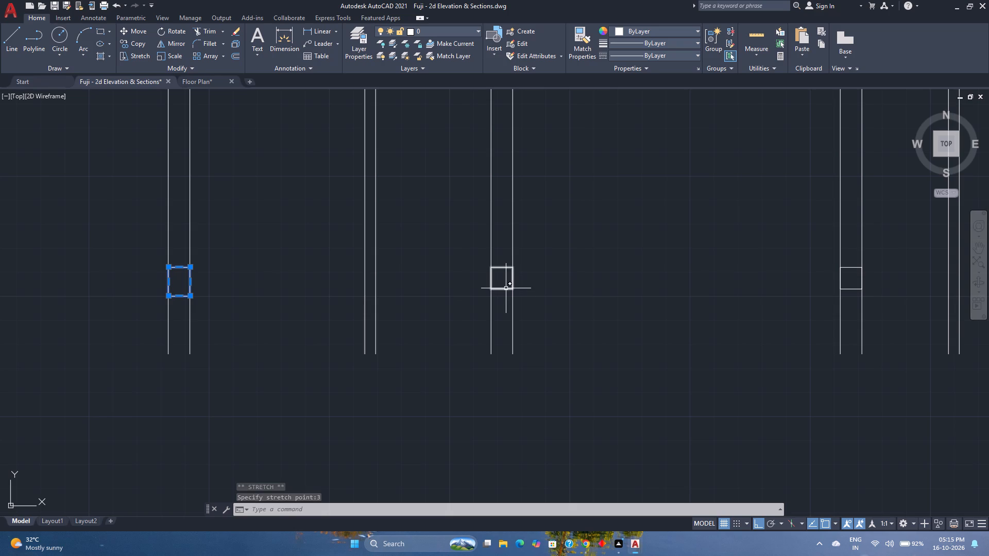
click(506, 288)
scroll(498, 299, up, 2)
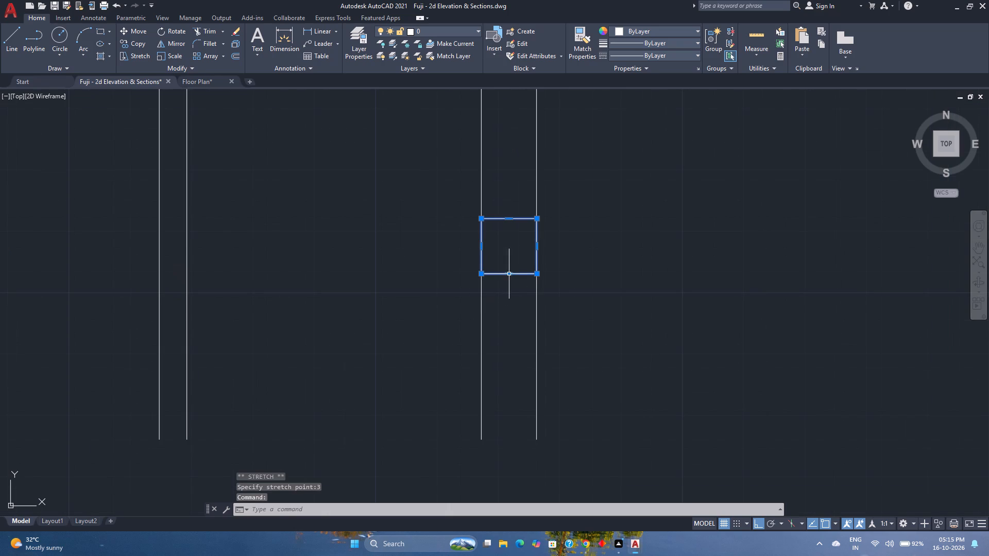
click(508, 272)
key(3)
key(Return)
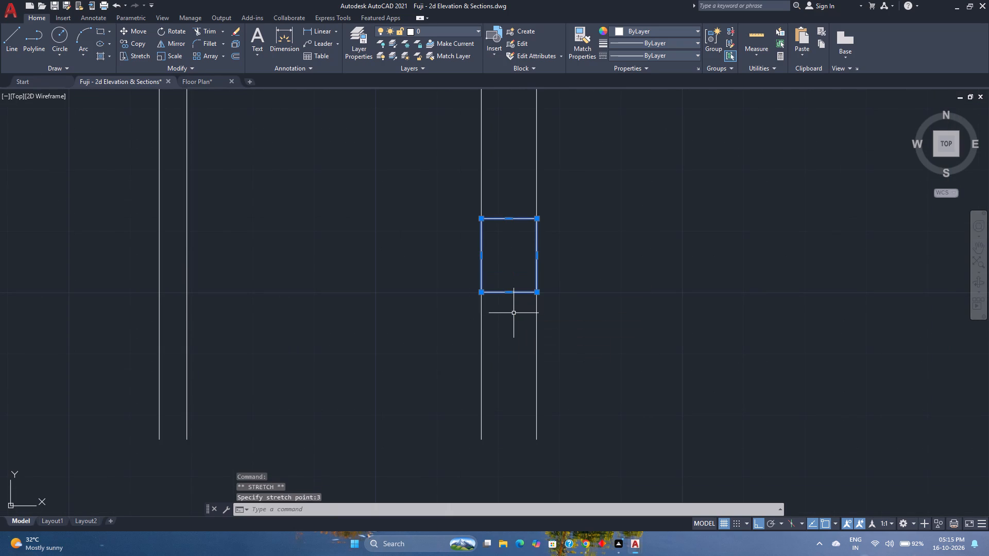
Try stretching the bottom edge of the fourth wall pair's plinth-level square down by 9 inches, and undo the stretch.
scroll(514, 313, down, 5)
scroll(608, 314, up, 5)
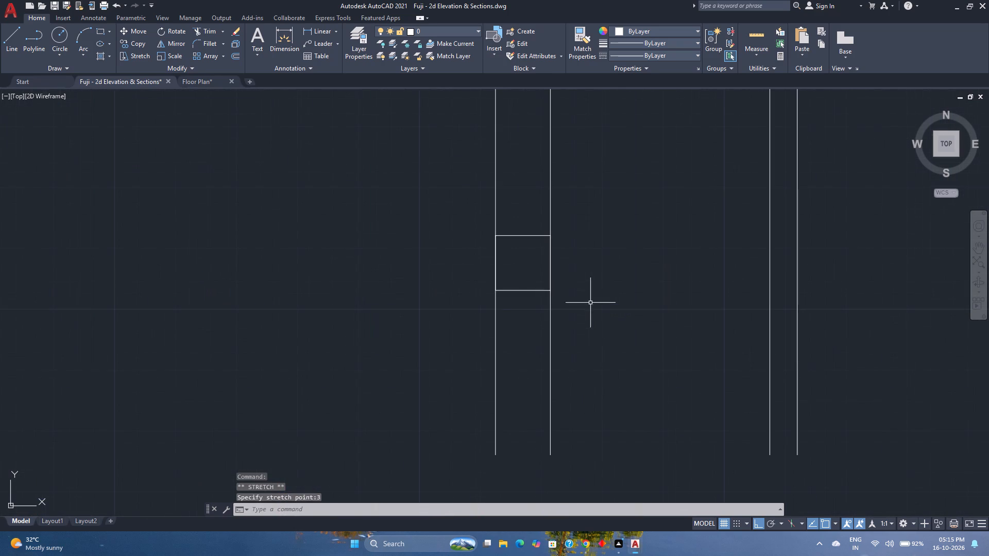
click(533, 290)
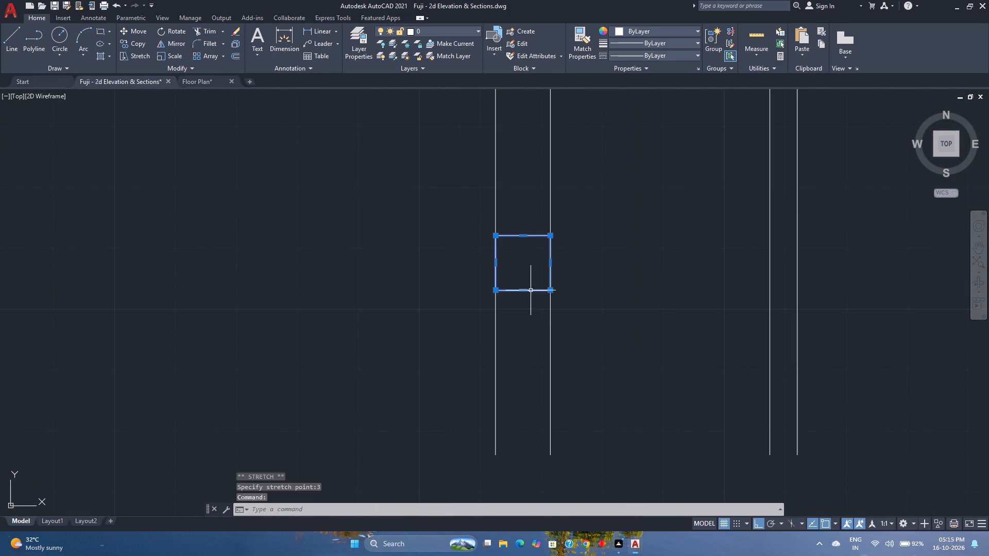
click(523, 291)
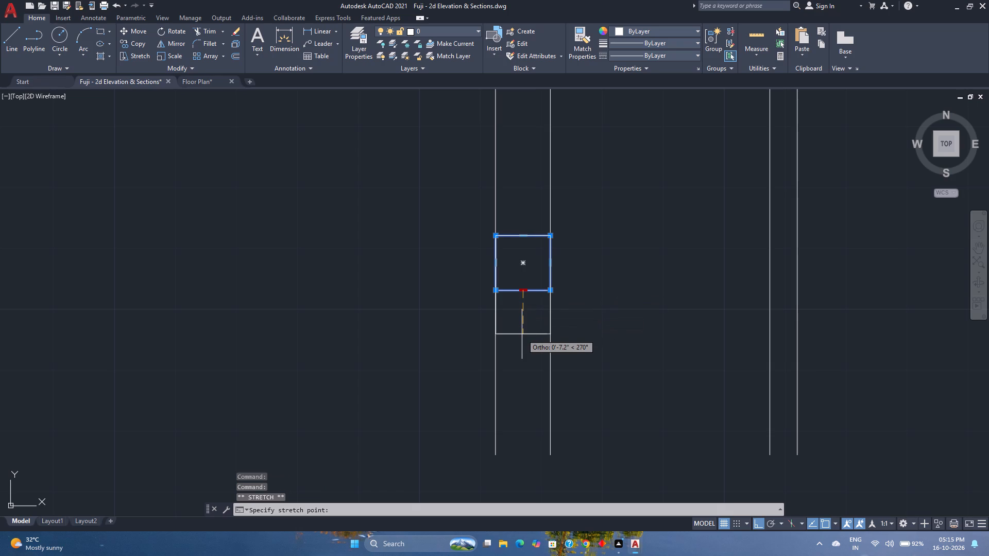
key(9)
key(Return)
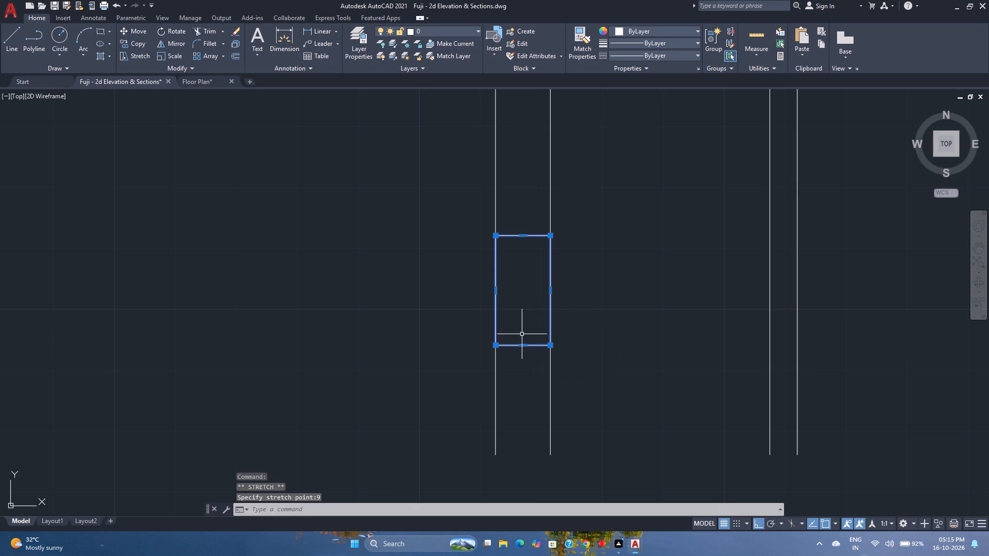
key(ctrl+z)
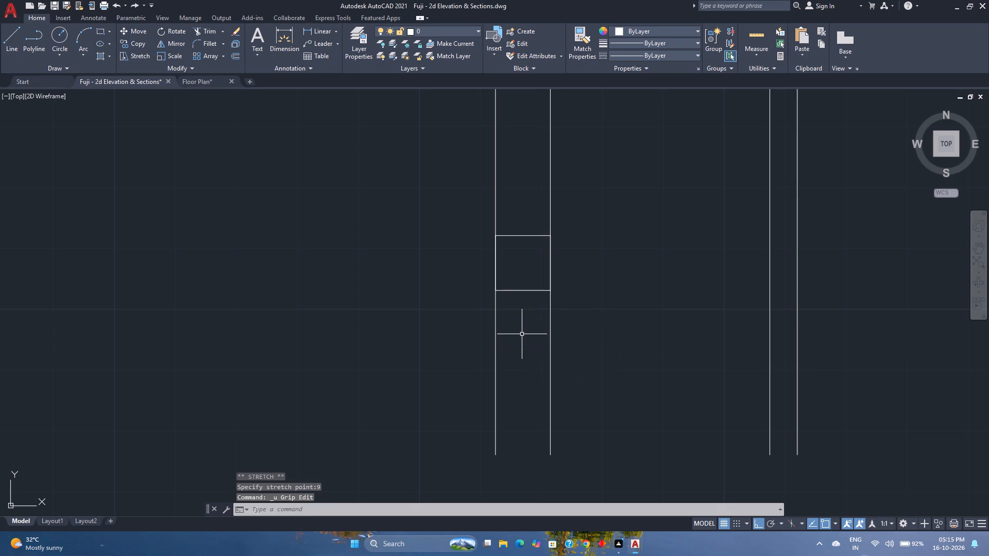
Stretch the bottom edge of the plinth-level square in the fourth wall pair down by 3 inches and clear the selection.
click(522, 289)
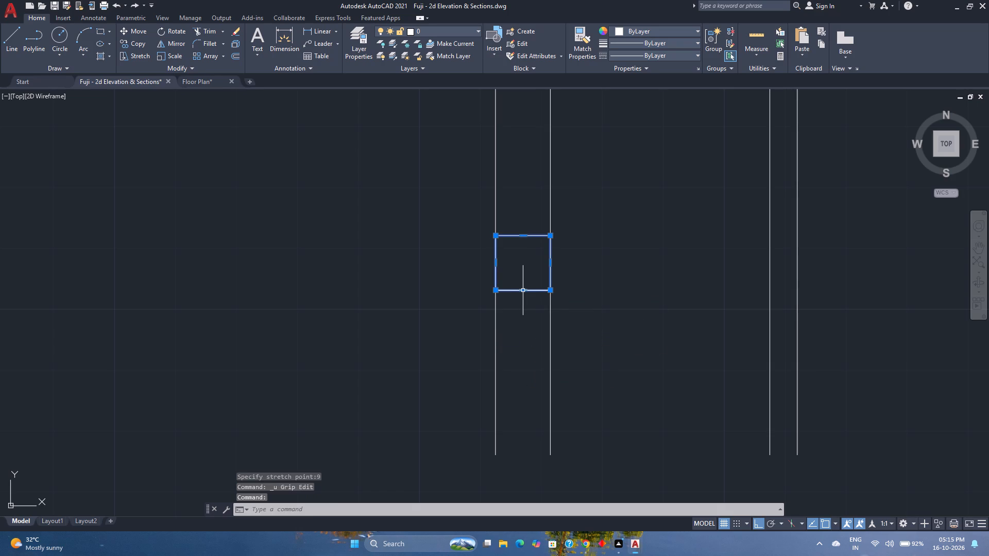
click(522, 289)
key(3)
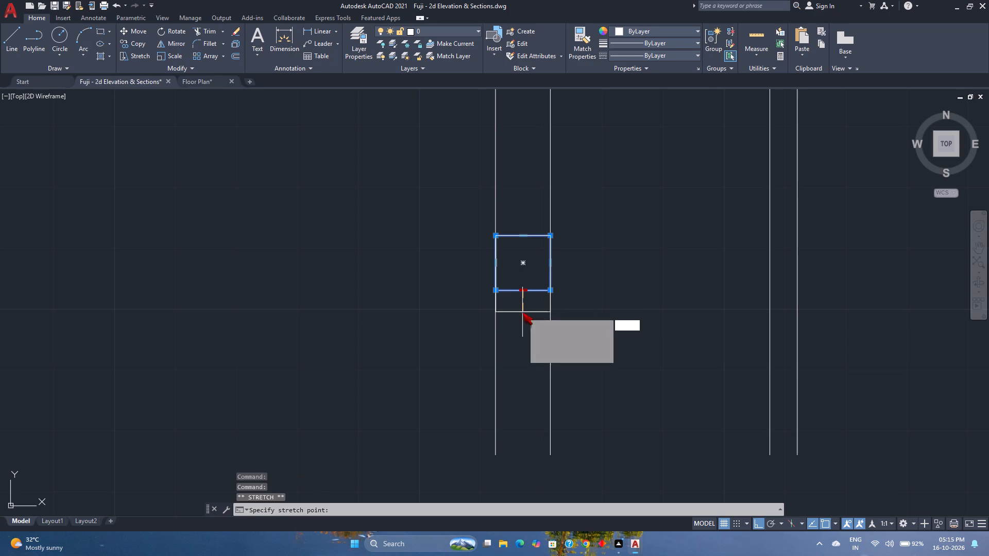
key(Return)
scroll(522, 312, down, 5)
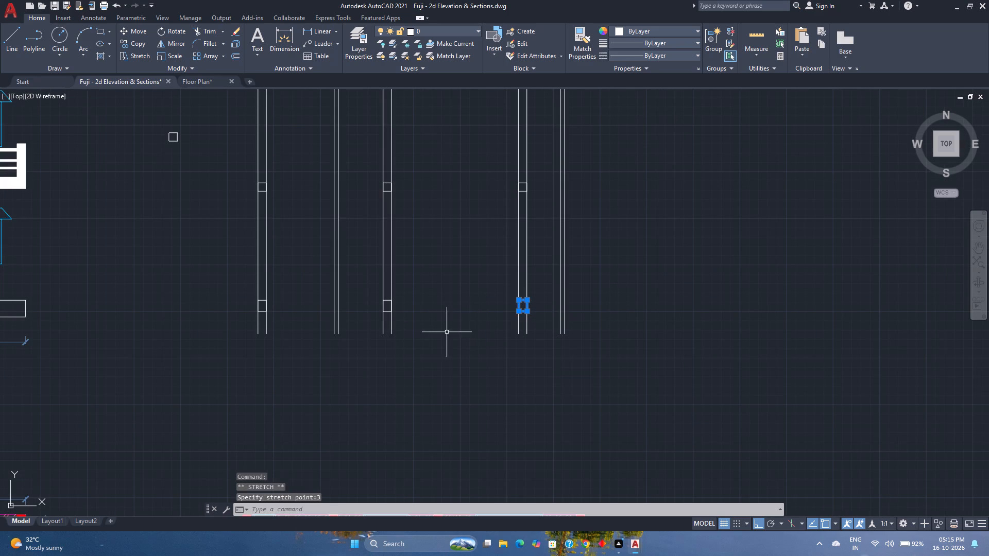
key(Escape)
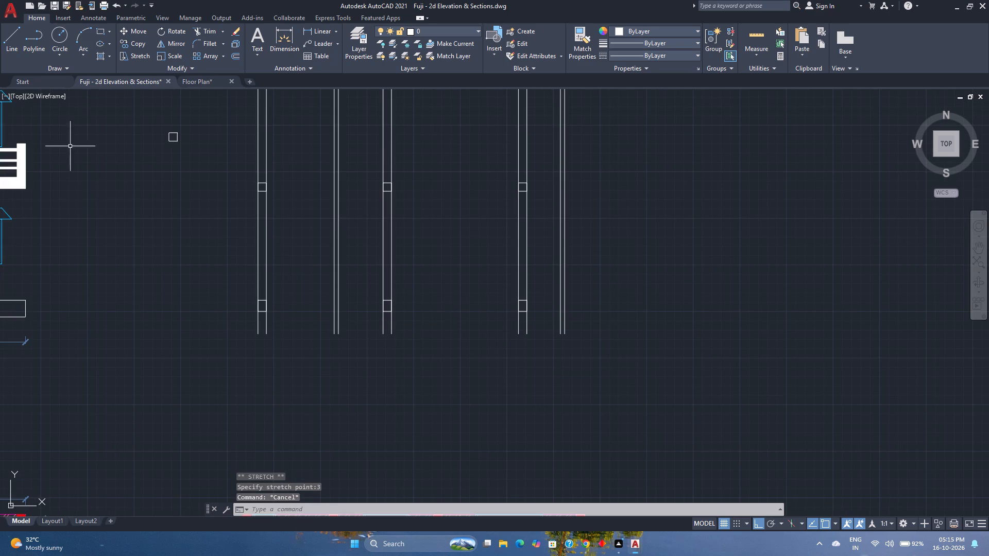
Draw a horizontal line about 24'-3" long from the first plinth beam's upper-left corner to the fourth wall pair beam's upper-right corner.
click(0, 34)
click(5, 38)
scroll(261, 309, up, 3)
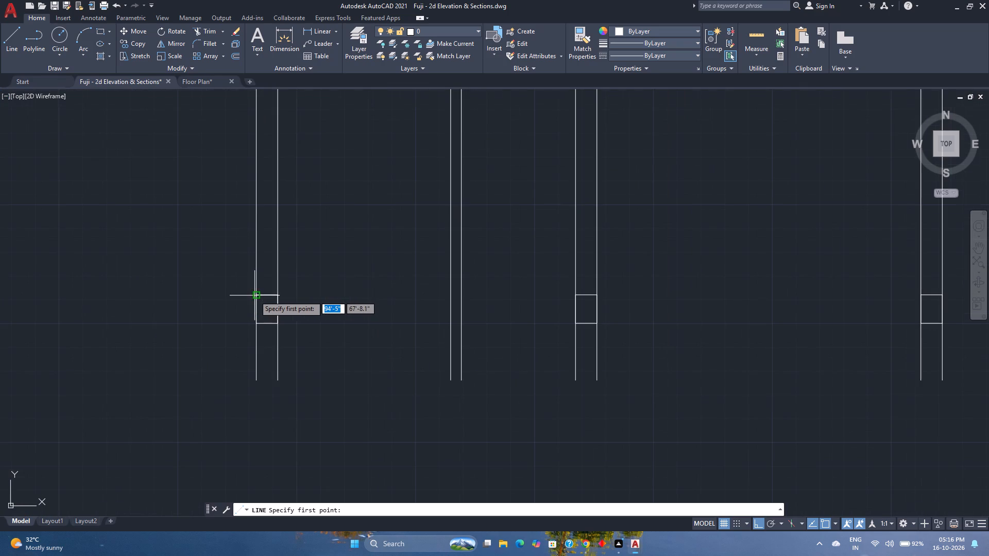
click(254, 296)
scroll(604, 298, down, 1)
middle_drag(604, 298, 489, 307)
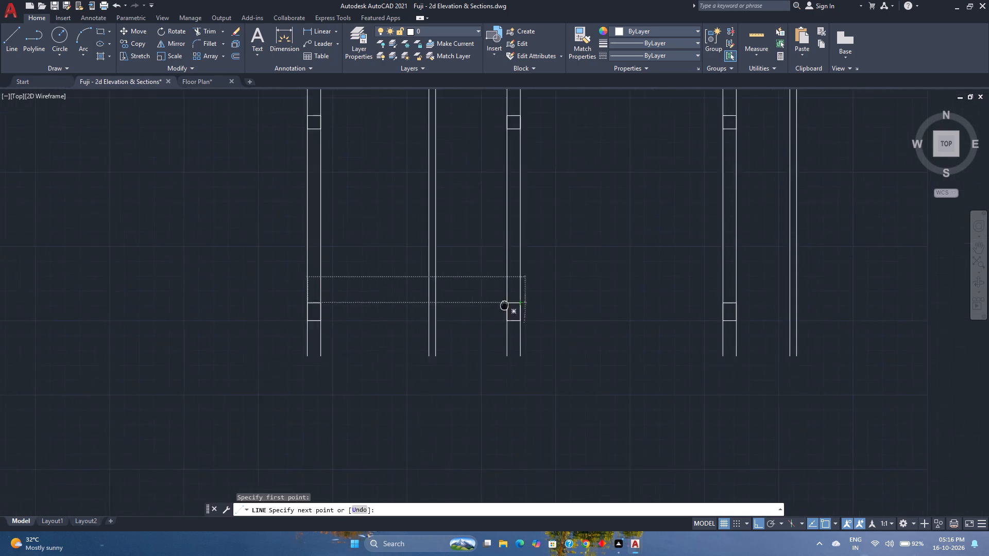
middle_drag(489, 307, 451, 310)
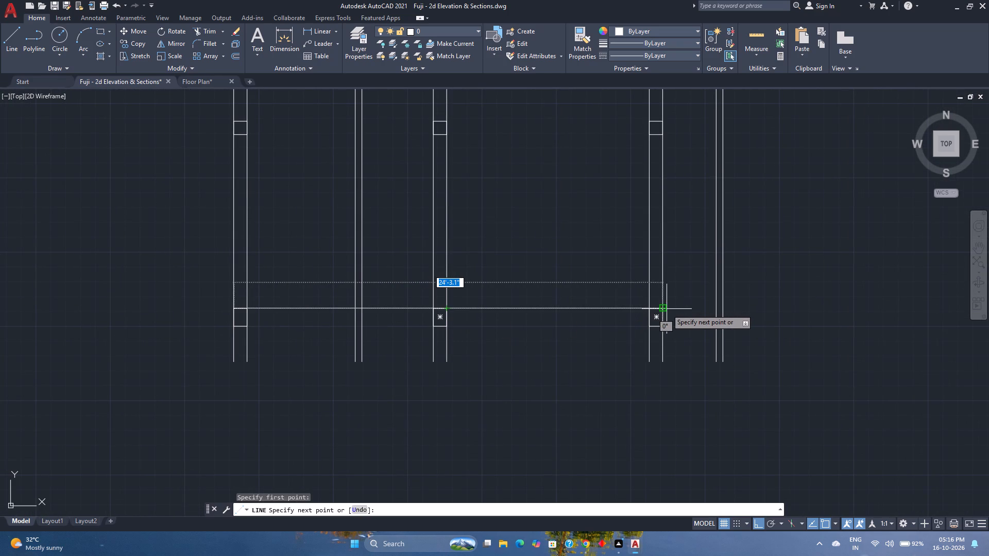
click(664, 309)
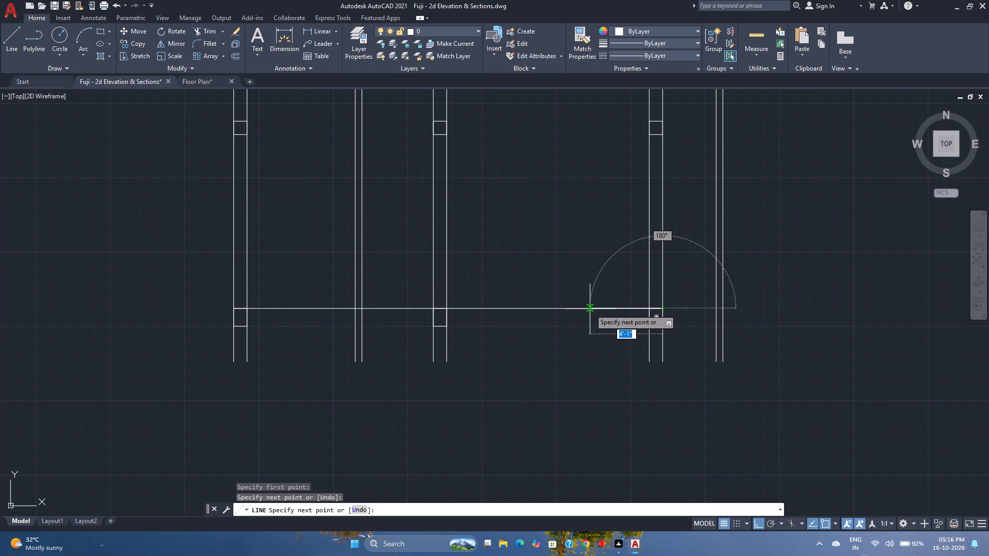
key(Escape)
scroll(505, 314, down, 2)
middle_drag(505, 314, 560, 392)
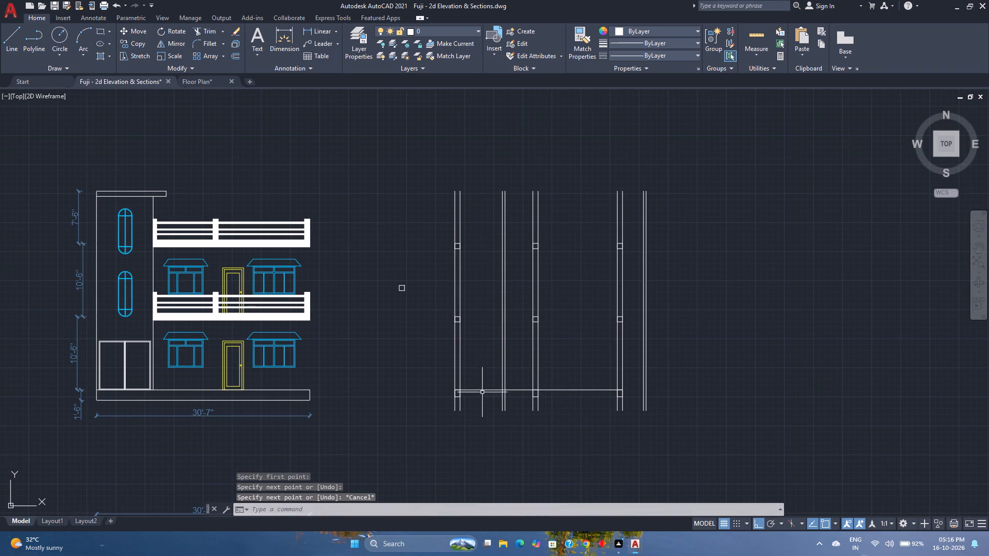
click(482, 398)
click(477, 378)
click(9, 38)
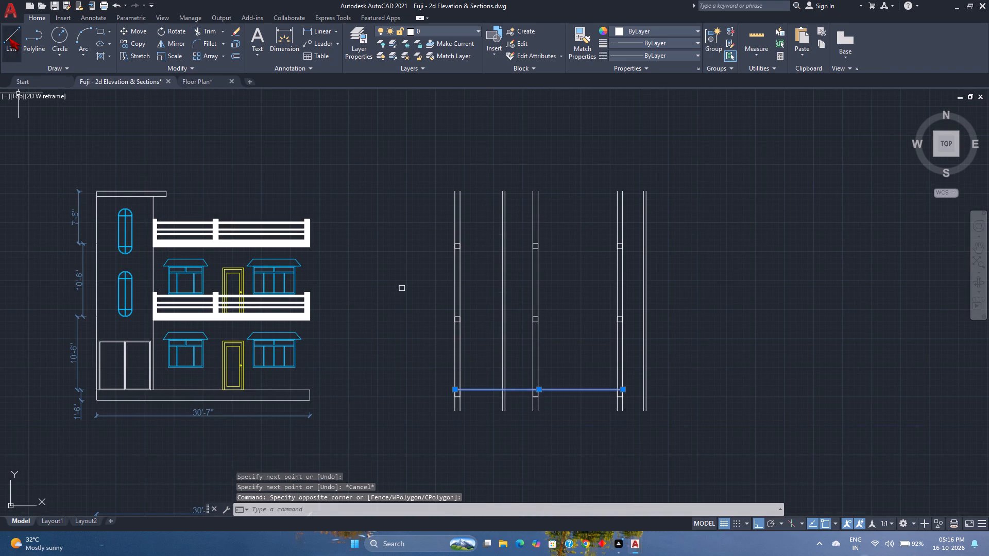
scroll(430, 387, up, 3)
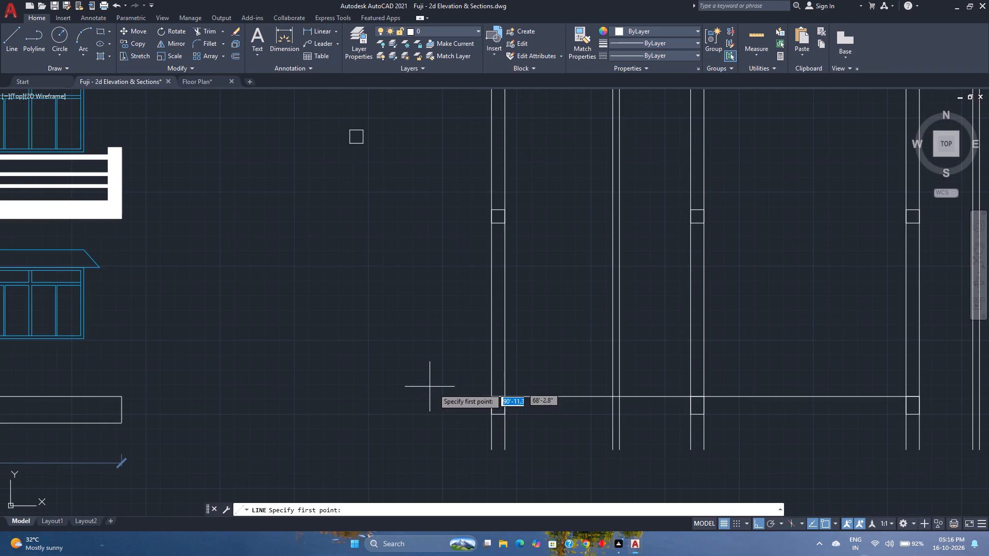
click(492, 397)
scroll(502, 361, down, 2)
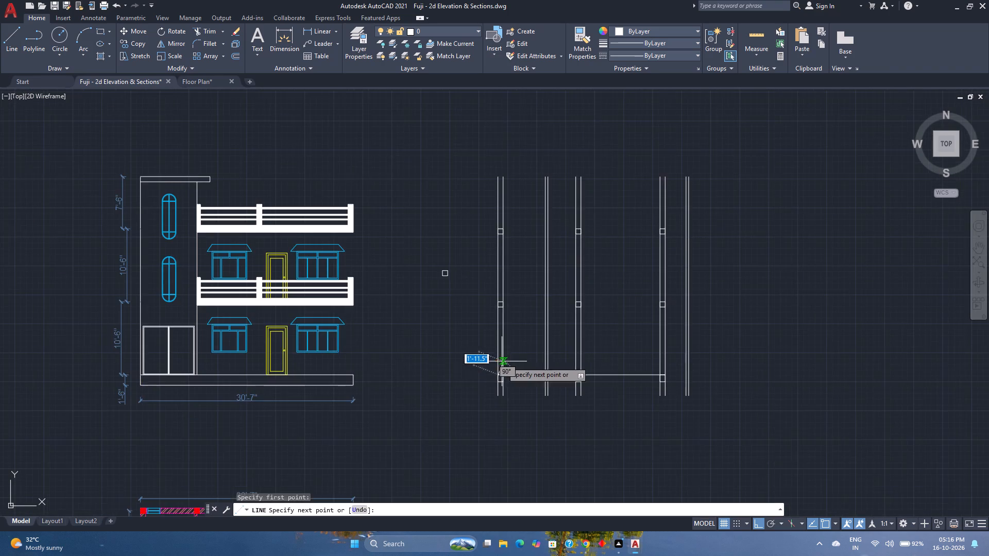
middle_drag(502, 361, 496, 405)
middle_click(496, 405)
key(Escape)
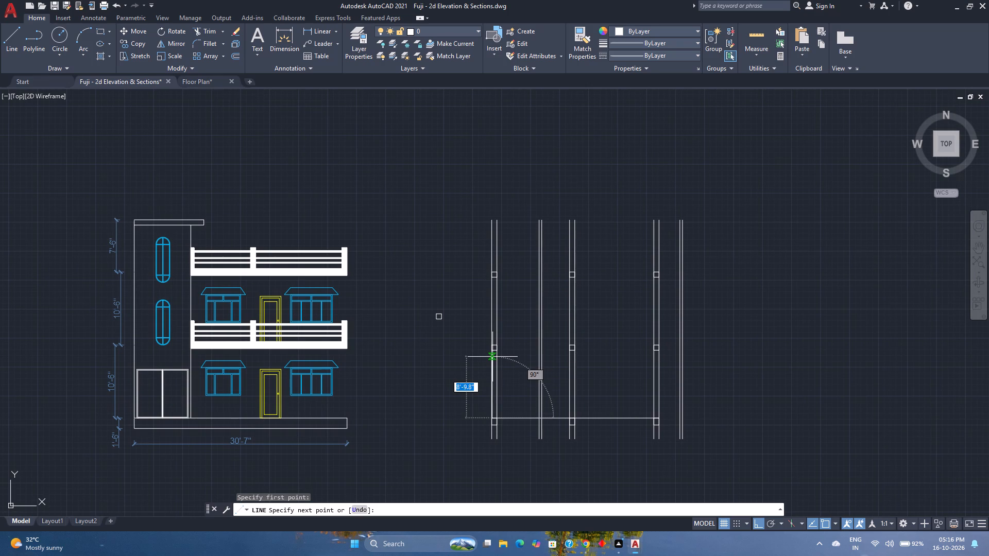
Copy the plinth-level horizontal line up to the tops of the beams at the two floor levels above.
click(532, 428)
click(521, 411)
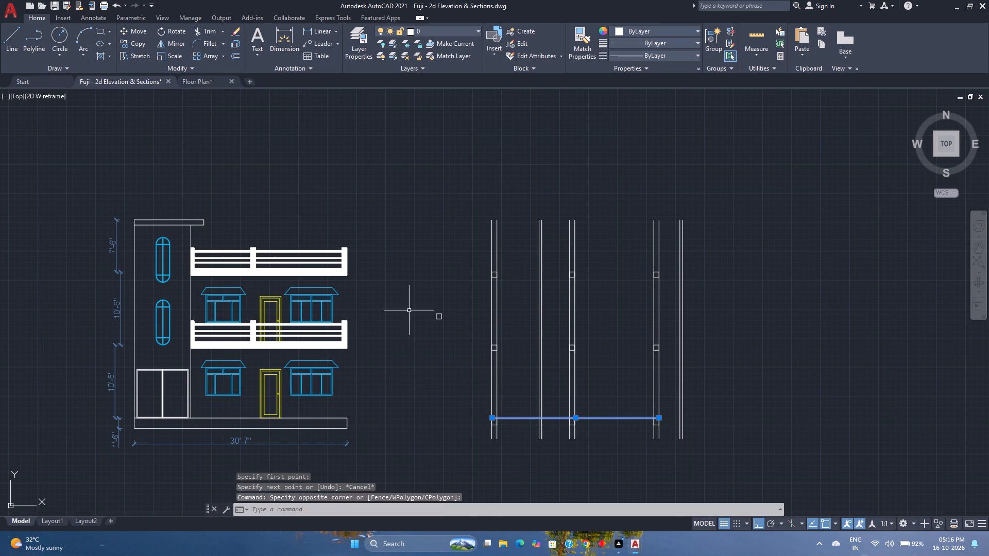
click(126, 44)
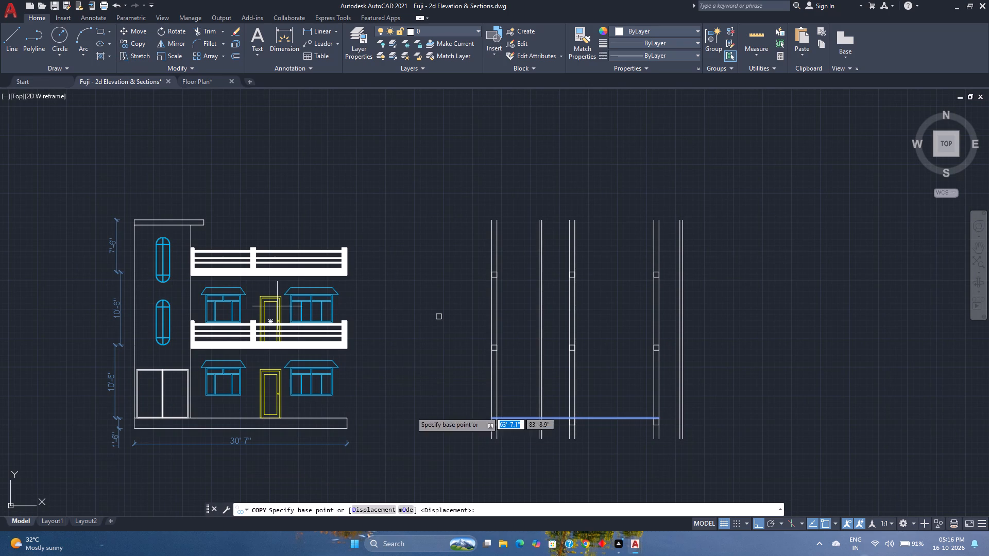
scroll(489, 413, up, 2)
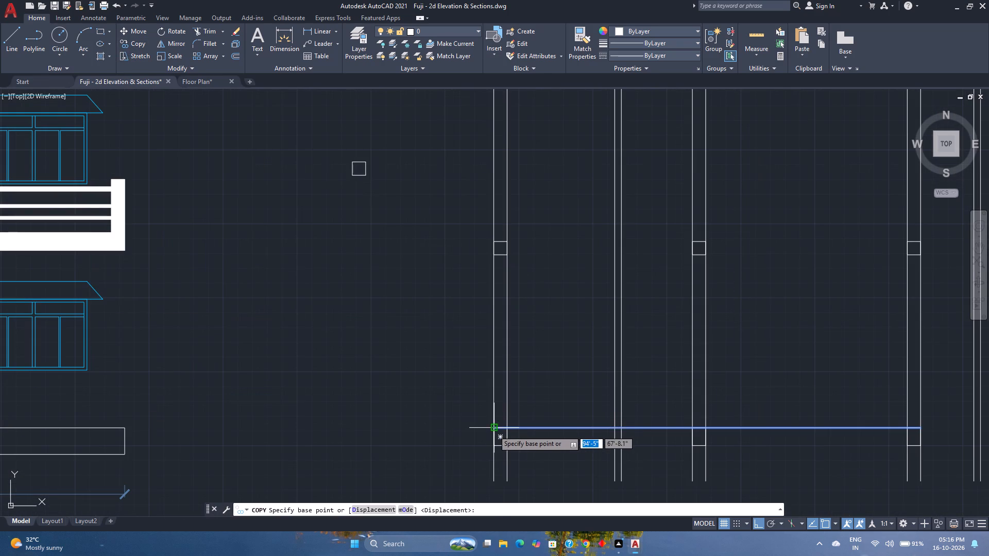
click(493, 430)
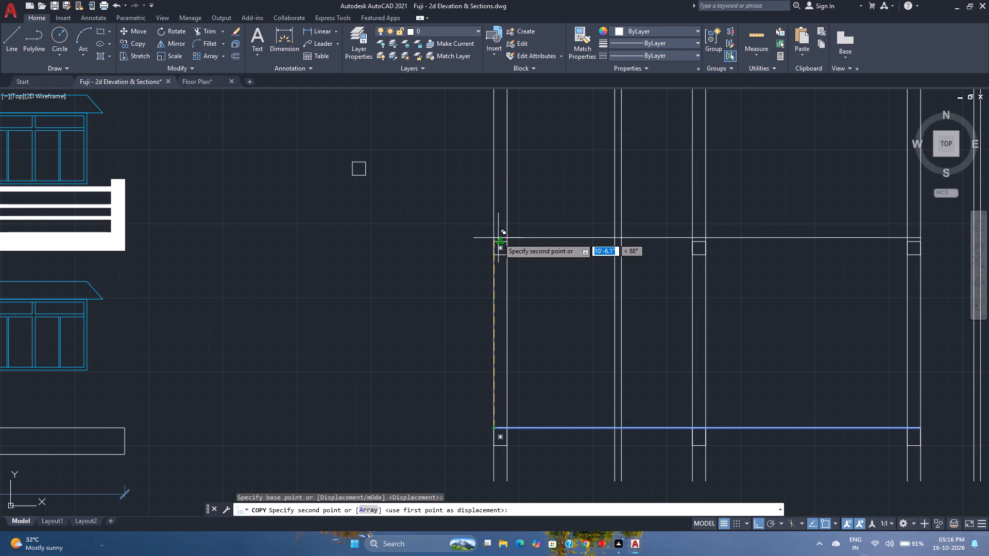
click(493, 240)
scroll(493, 240, down, 1)
middle_drag(493, 240, 487, 376)
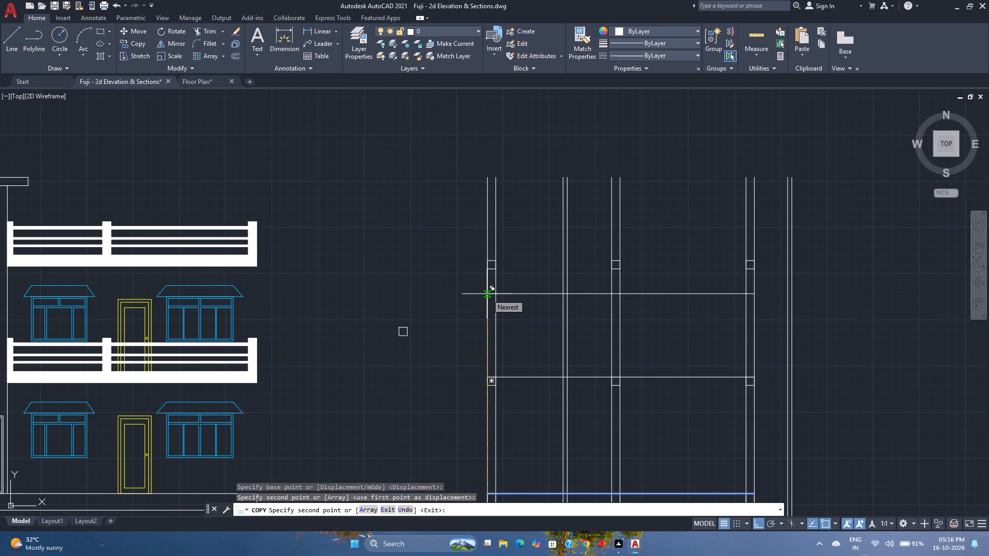
click(485, 260)
key(Escape)
scroll(470, 332, down, 3)
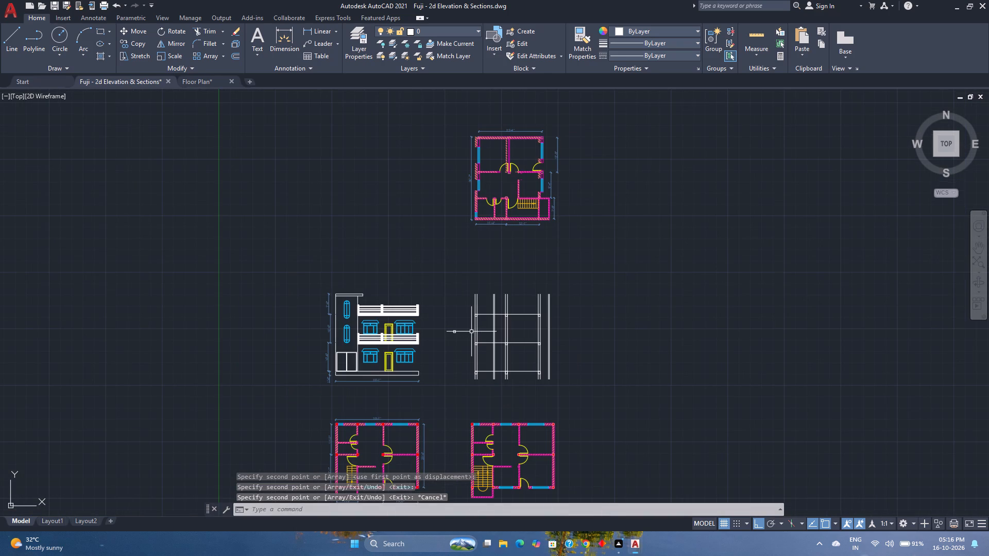
Copy the third wall pair's inner-side line facing the fourth pair about 3'-11" over, using the plan's column corner and first stair riser as reference points.
scroll(513, 272, up, 2)
middle_drag(513, 272, 483, 319)
middle_click(483, 319)
scroll(479, 318, down, 1)
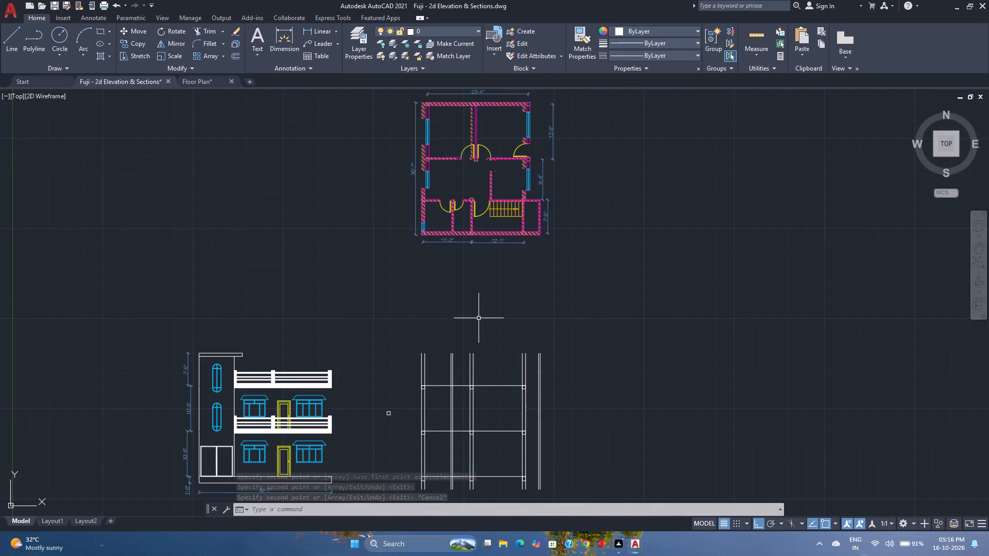
click(474, 364)
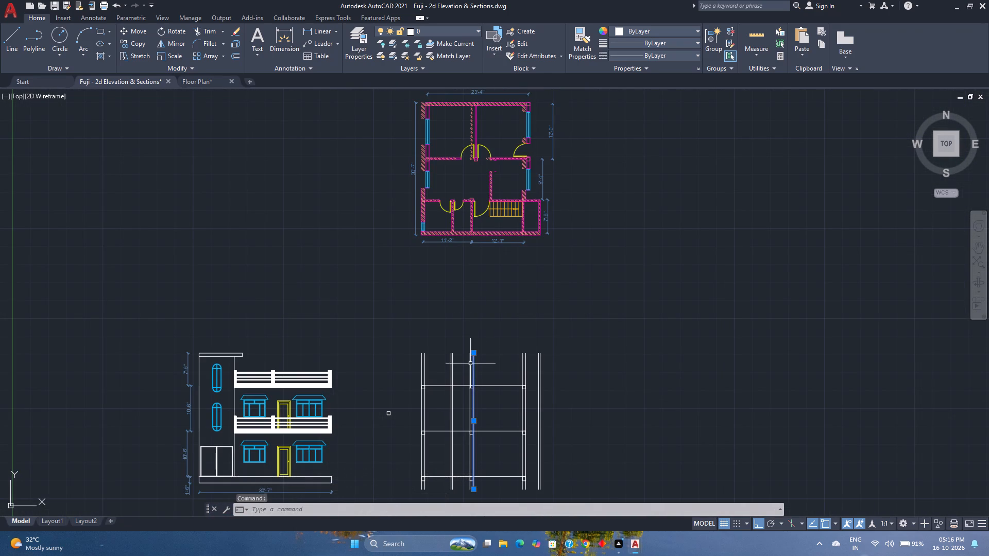
click(128, 40)
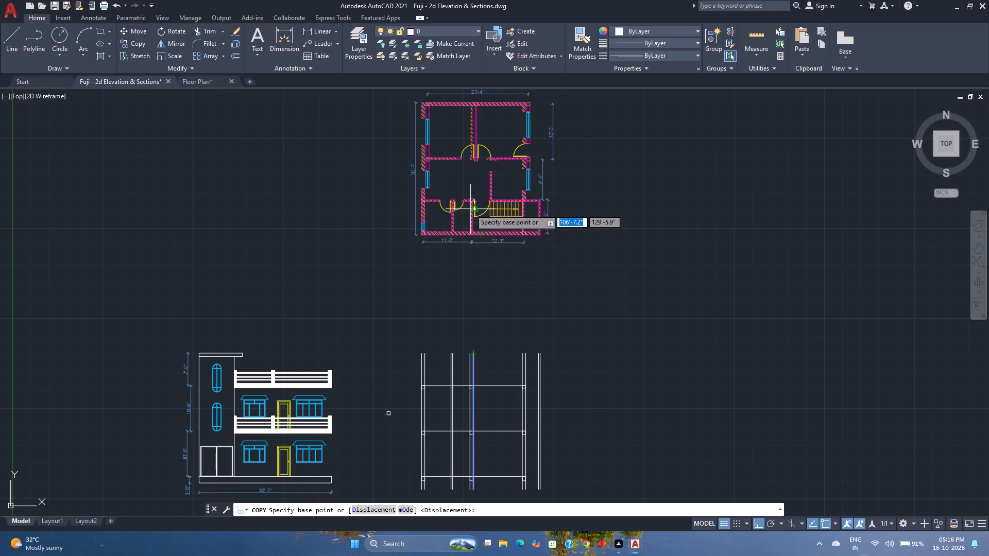
scroll(471, 201, up, 6)
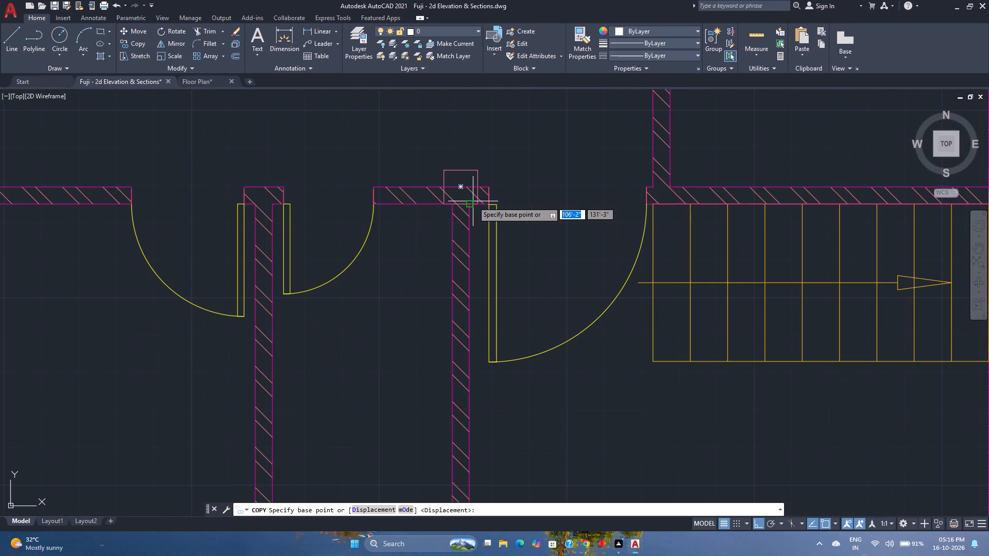
scroll(479, 203, up, 3)
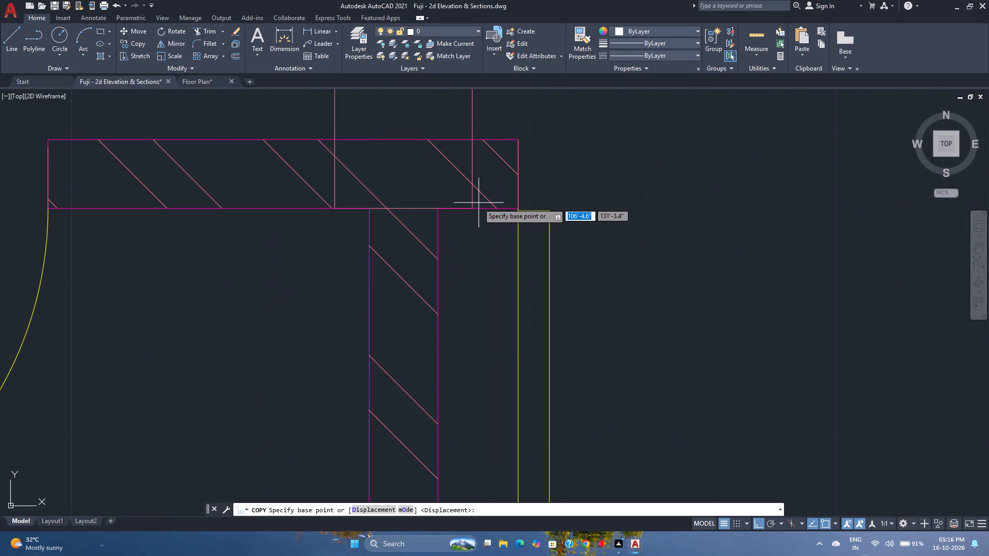
click(472, 207)
scroll(472, 207, down, 3)
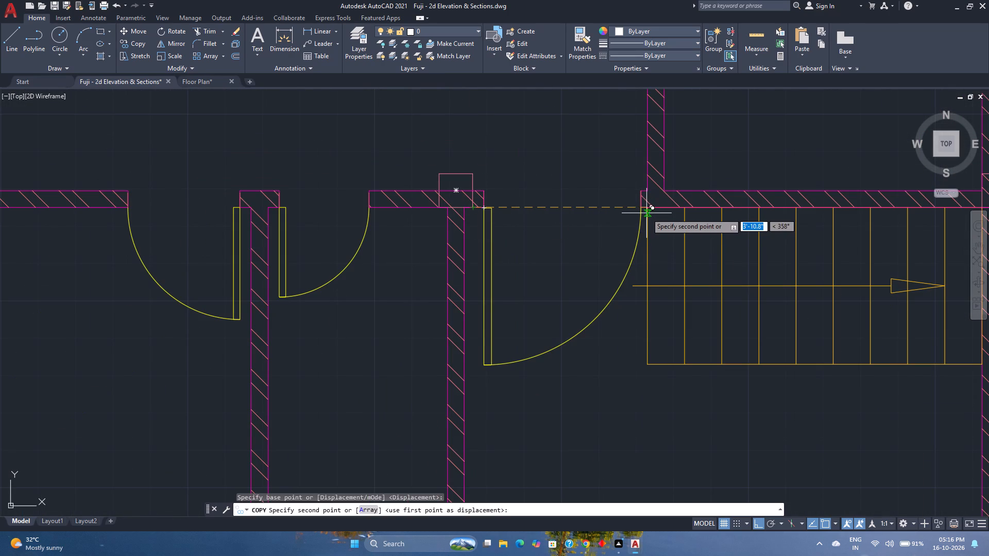
scroll(646, 210, up, 3)
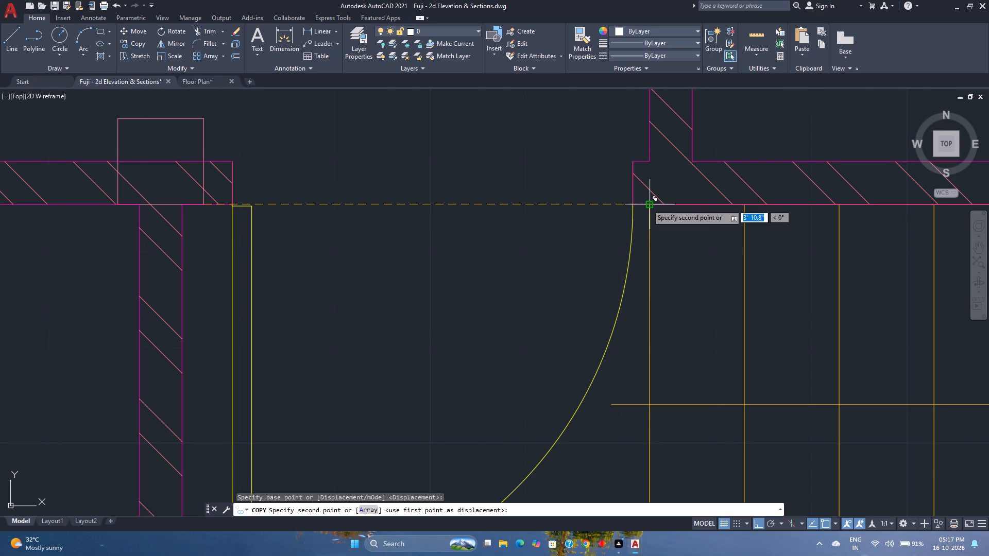
click(647, 204)
scroll(647, 204, down, 8)
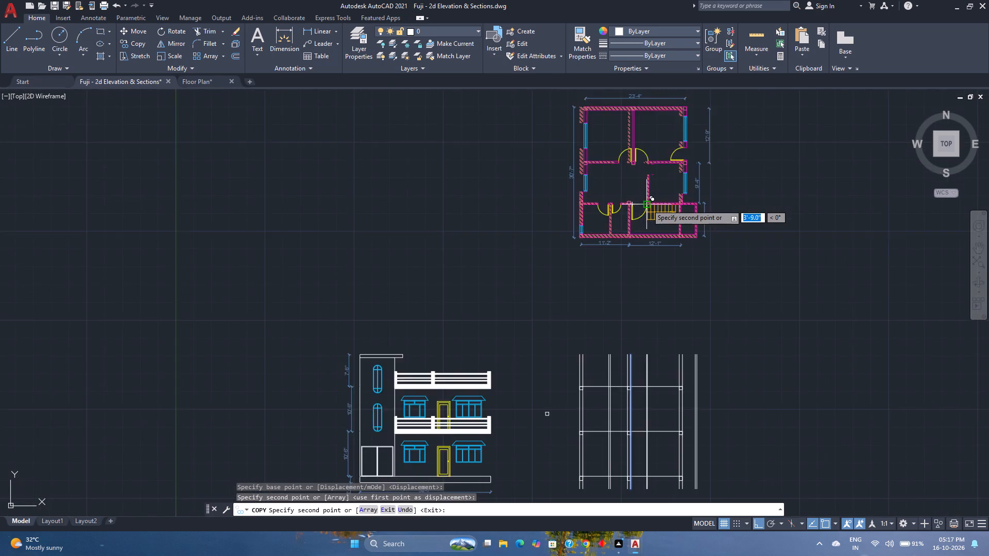
scroll(647, 204, down, 1)
key(Escape)
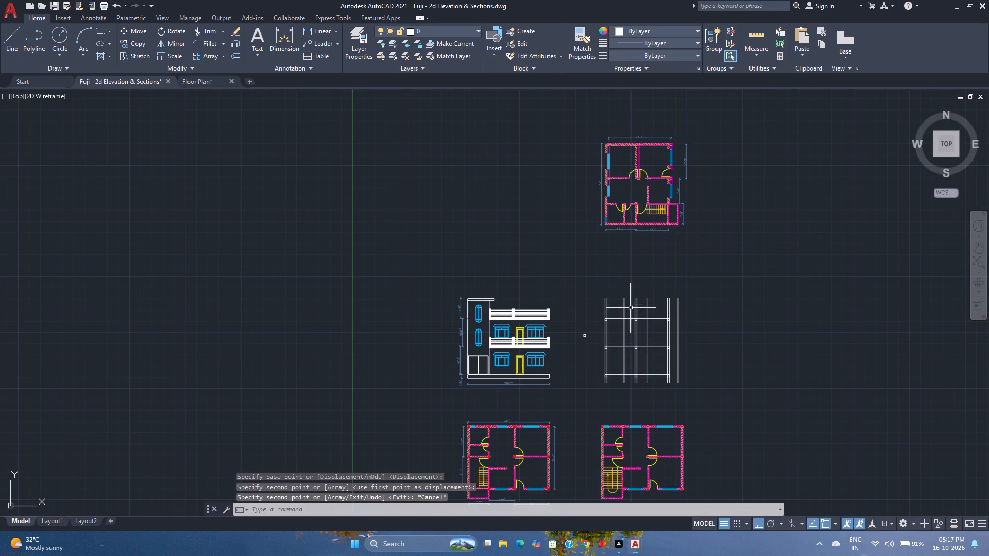
Examine the section's wall and floor lines in relation to the front elevation and floor plans.
scroll(649, 333, up, 4)
middle_drag(652, 340, 602, 271)
middle_click(602, 270)
scroll(599, 267, up, 1)
scroll(599, 267, down, 2)
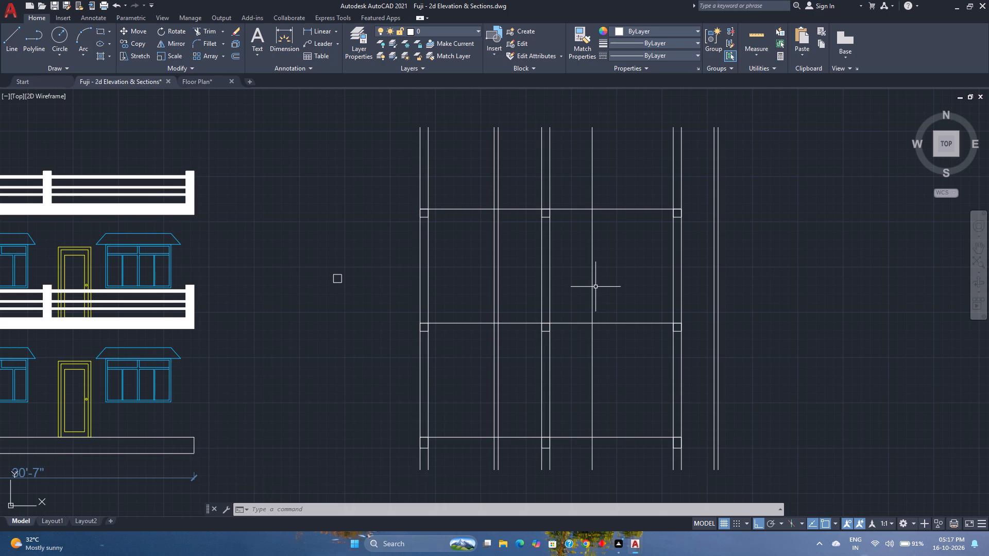
scroll(596, 287, down, 3)
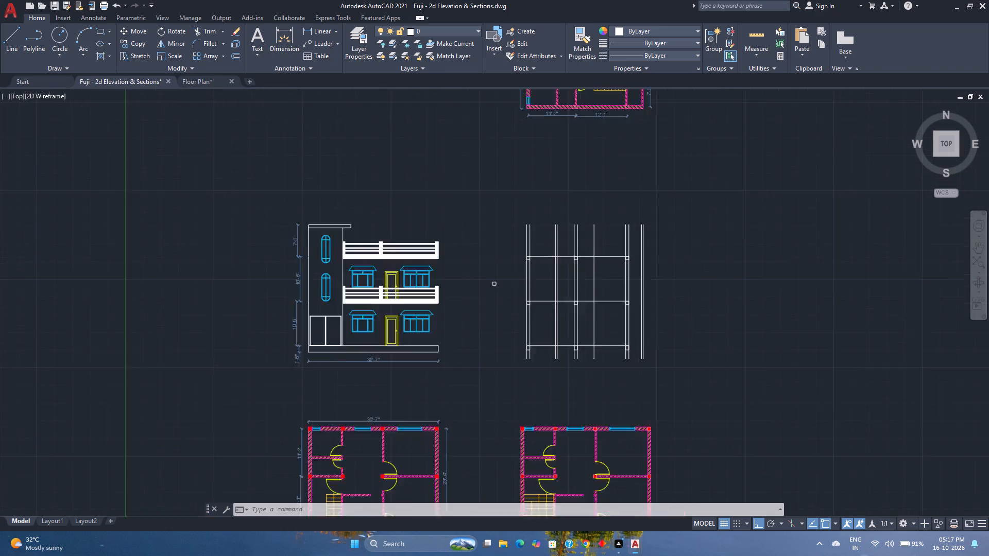
scroll(600, 312, up, 2)
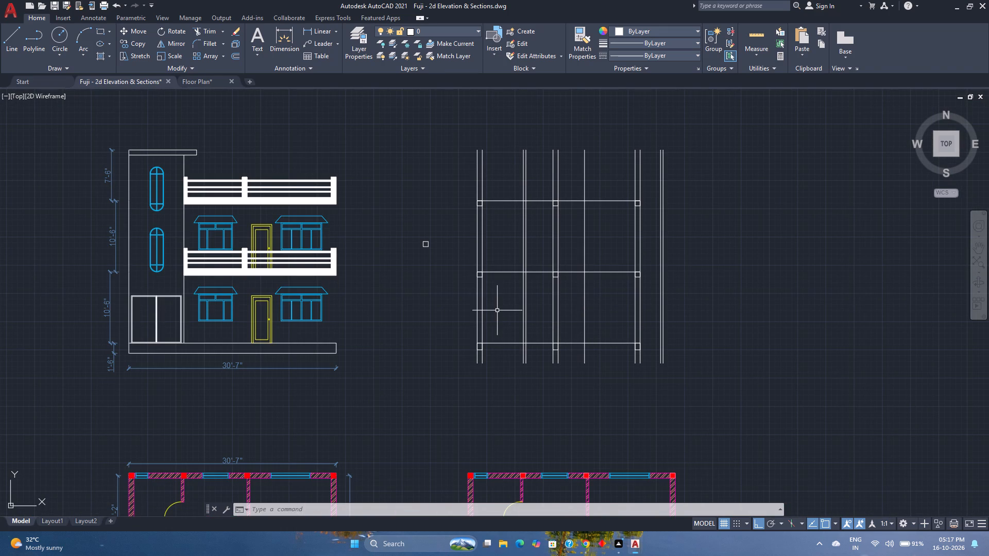
Offset the horizontal floor lines at the two upper levels downward by 6 inches.
scroll(562, 301, up, 2)
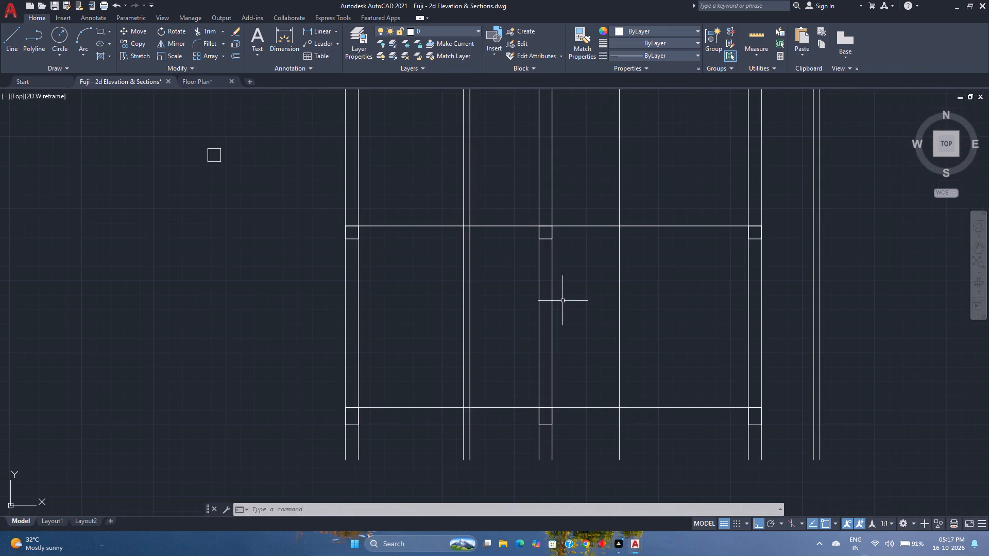
middle_drag(562, 301, 568, 350)
middle_click(568, 350)
scroll(567, 350, down, 1)
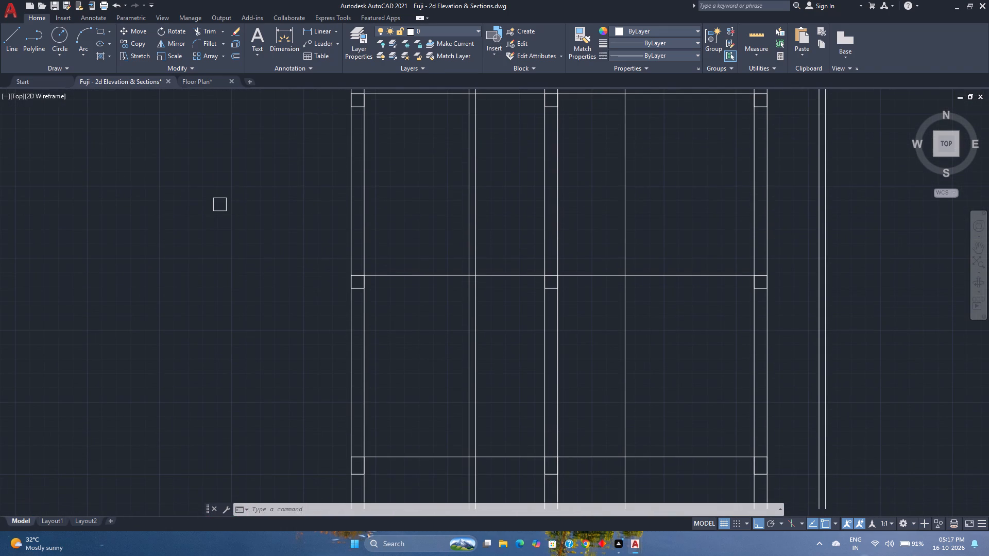
scroll(610, 303, up, 2)
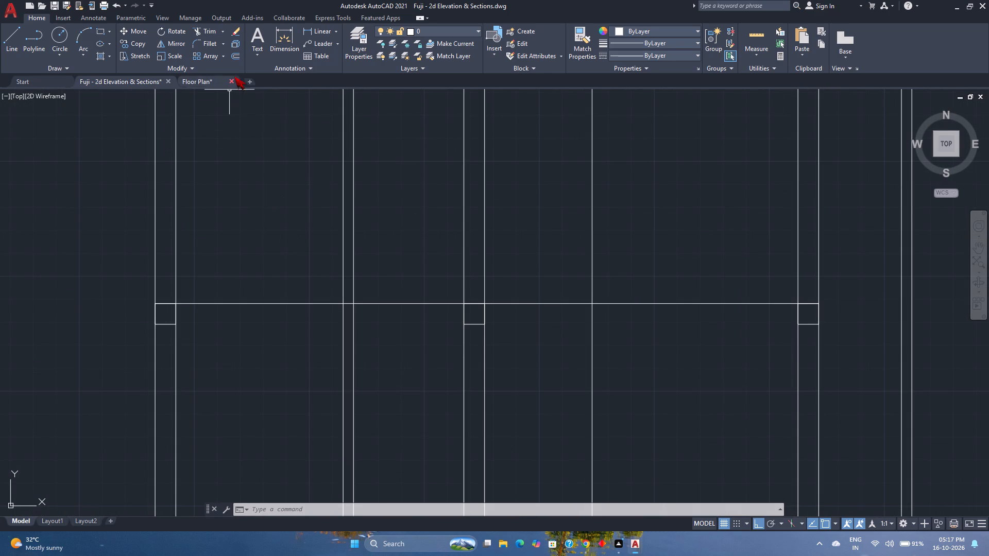
click(235, 54)
key(6)
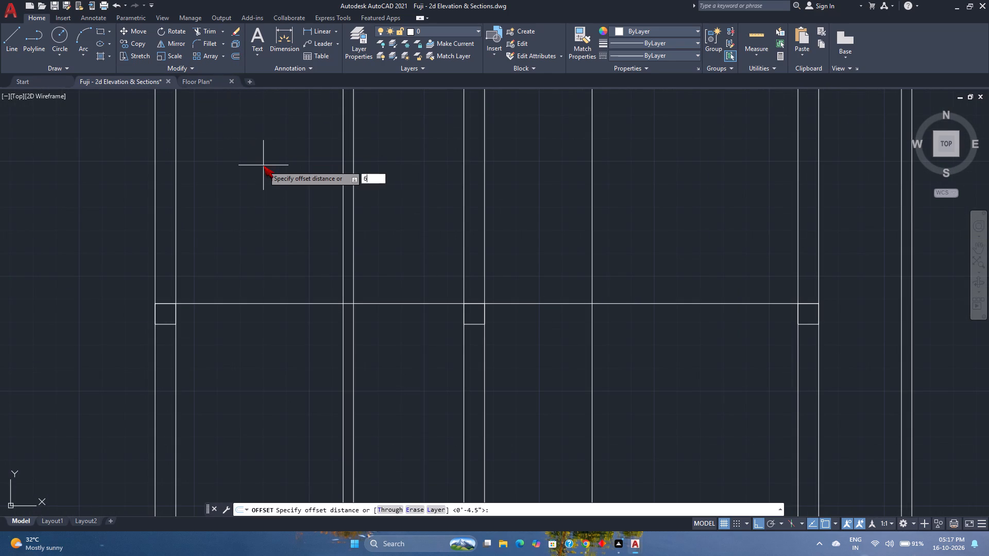
key(Return)
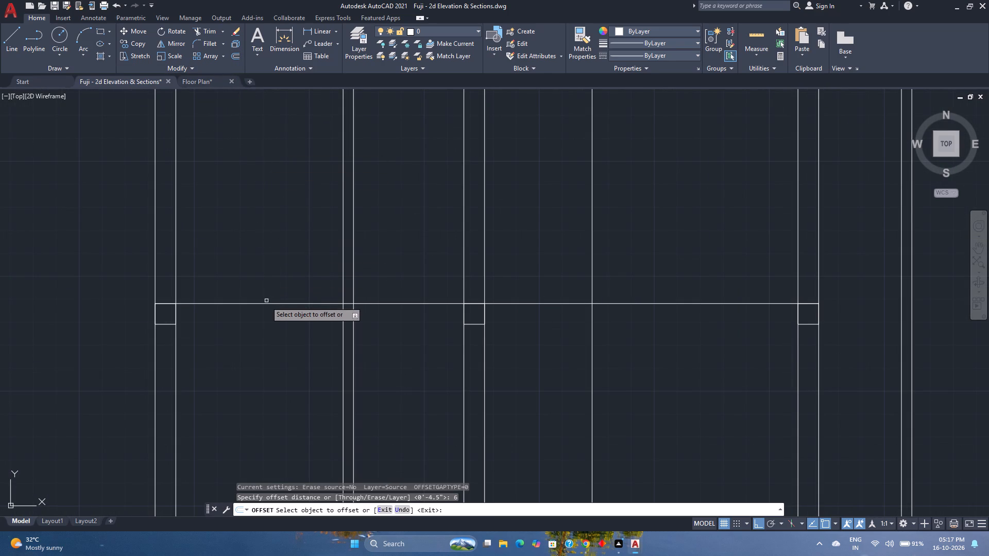
click(263, 304)
click(263, 309)
scroll(285, 249, down, 1)
middle_drag(285, 249, 309, 299)
middle_click(309, 300)
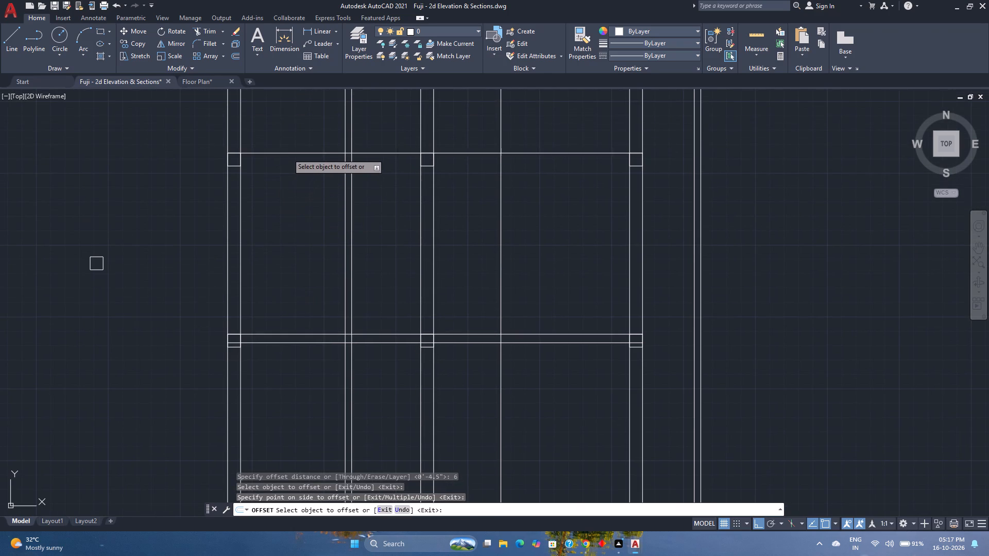
click(287, 153)
click(281, 166)
key(Escape)
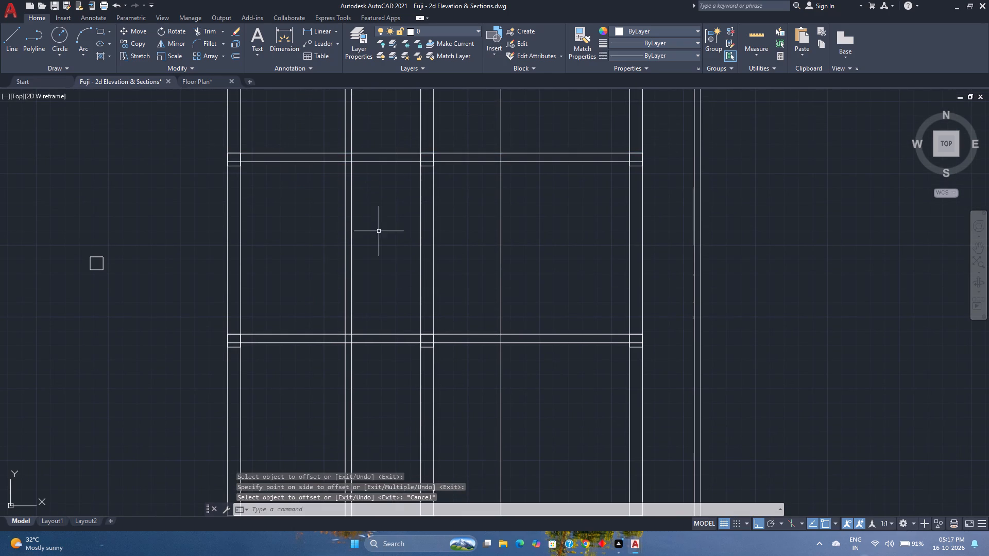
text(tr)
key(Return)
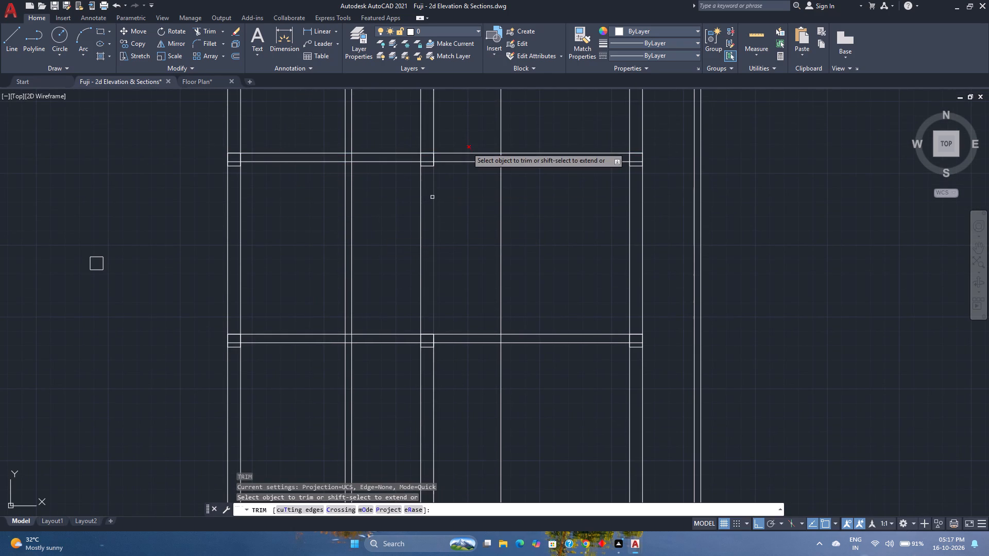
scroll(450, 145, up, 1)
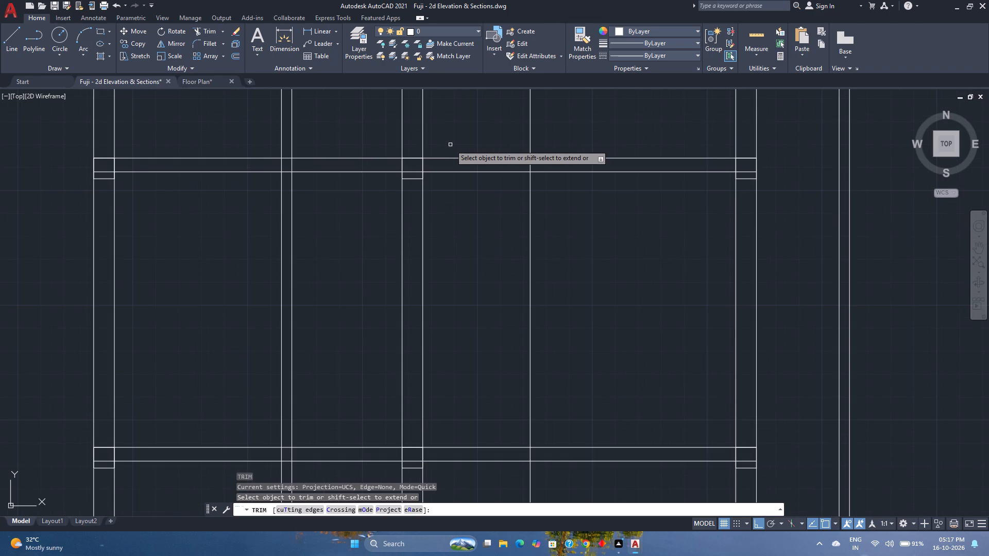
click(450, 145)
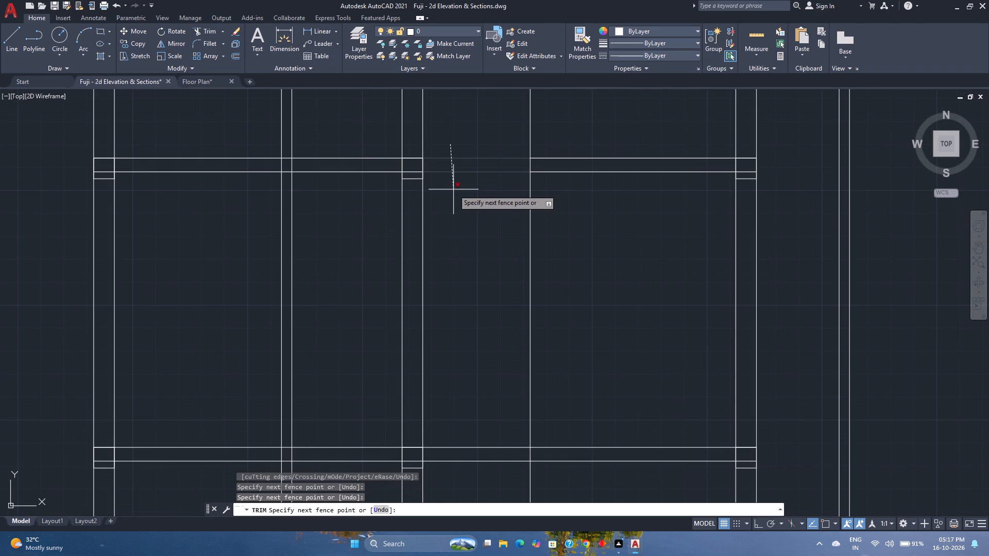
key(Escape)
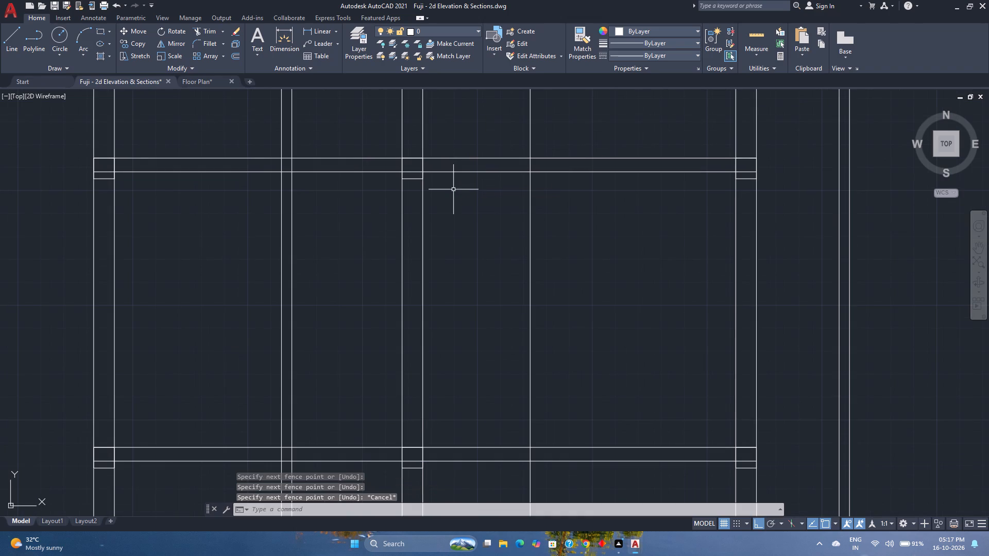
Trim the floor lines at all three levels between the stair start line and the fourth wall pair.
key(space)
click(596, 130)
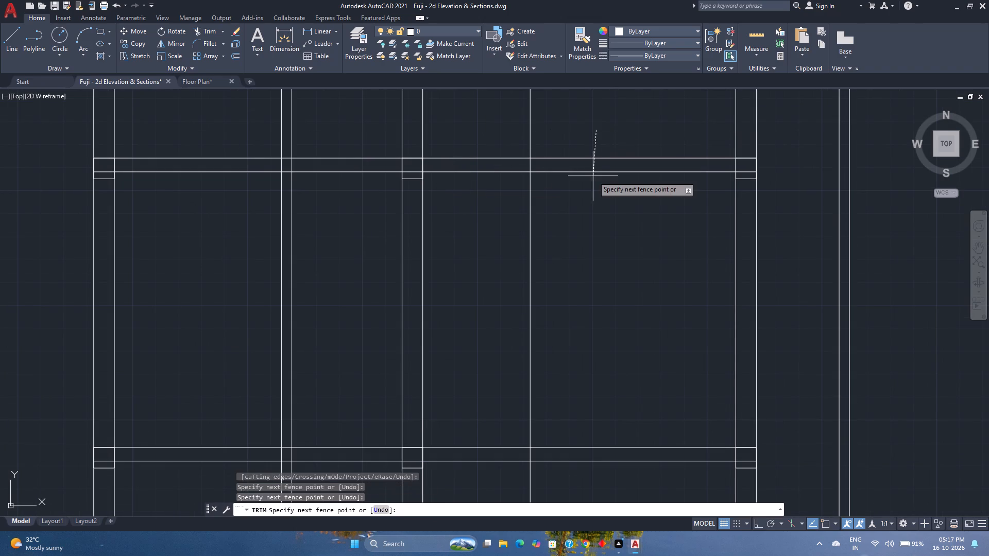
scroll(593, 176, down, 3)
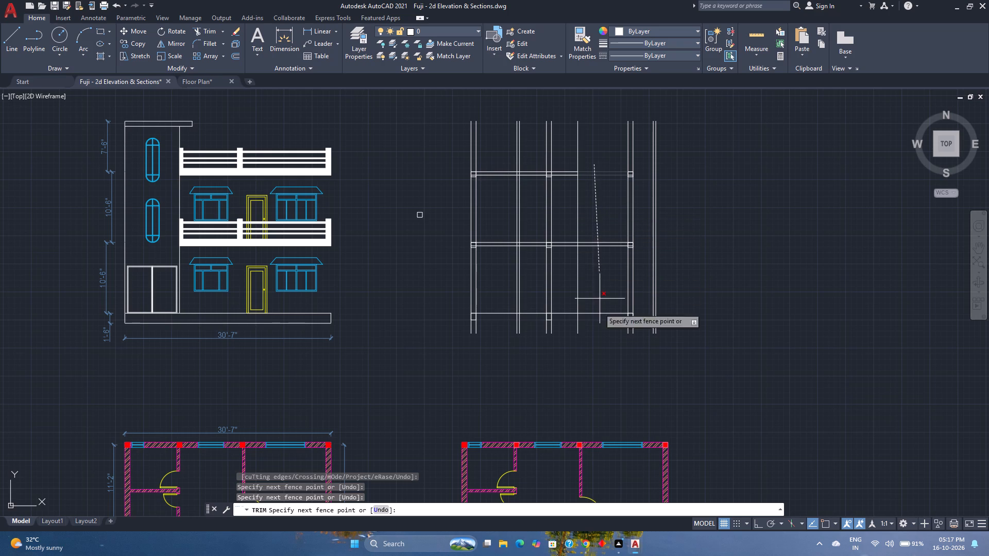
click(589, 334)
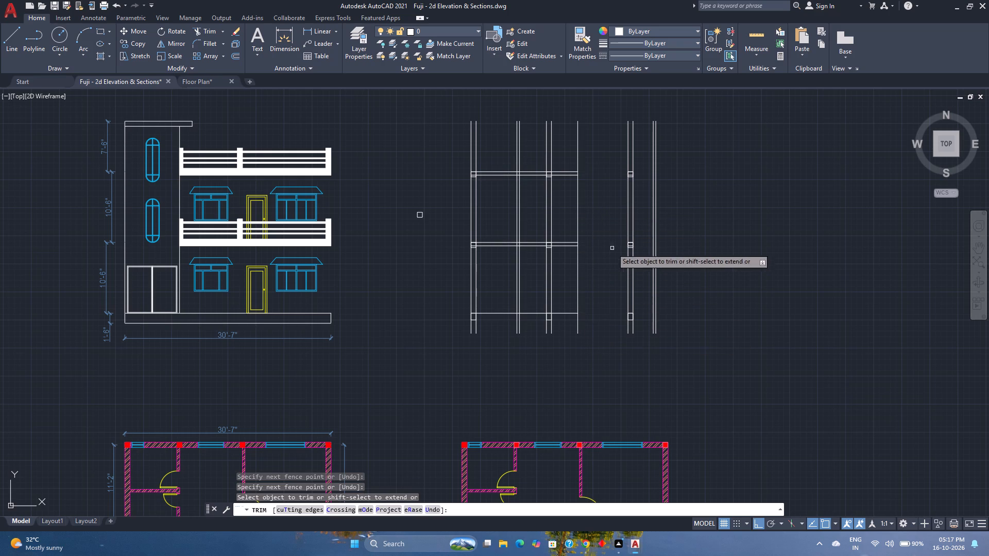
Trim the lower slab line inside the fourth wall pair's beams at both upper floor levels.
scroll(642, 214, up, 2)
scroll(622, 280, up, 3)
click(590, 344)
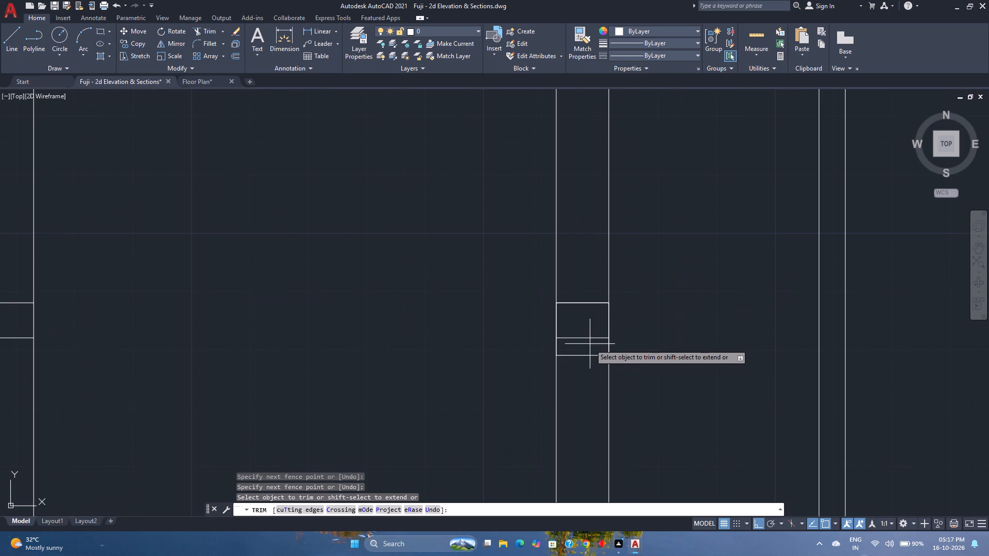
click(581, 331)
scroll(588, 314, down, 4)
scroll(587, 189, down, 2)
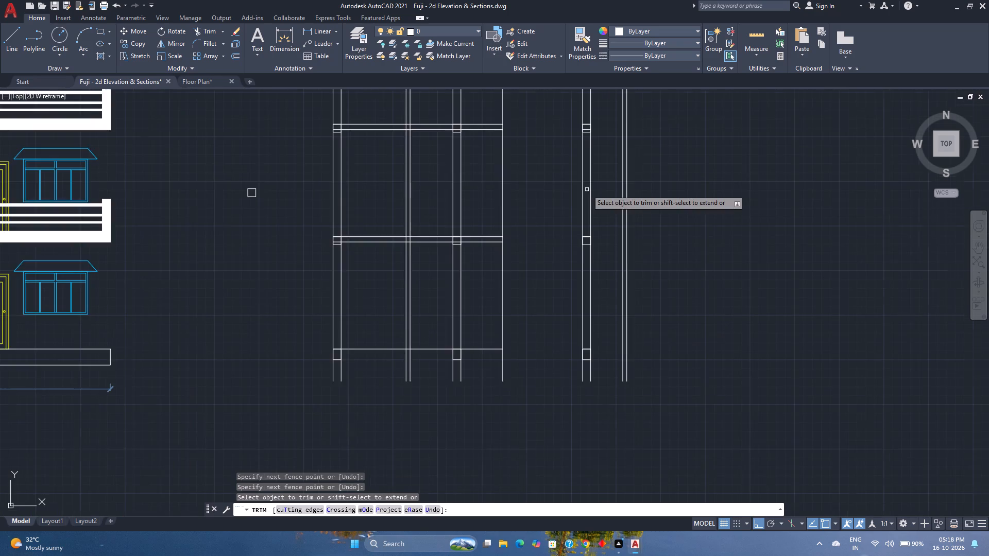
middle_drag(587, 189, 598, 257)
scroll(587, 201, up, 4)
click(653, 179)
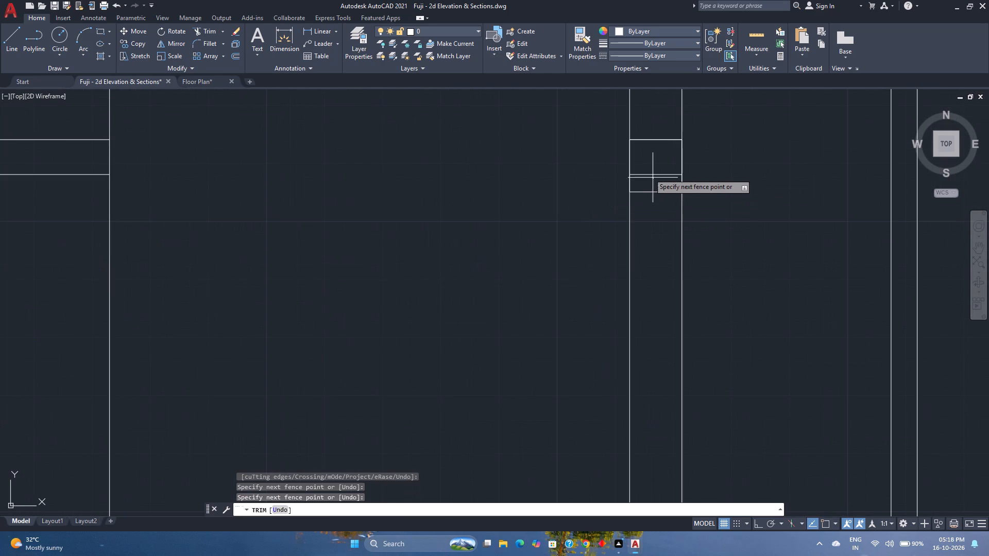
click(646, 167)
scroll(646, 167, down, 3)
Trim the lower slab line inside the third and first wall pairs' beams at the topmost floor level.
scroll(441, 162, up, 3)
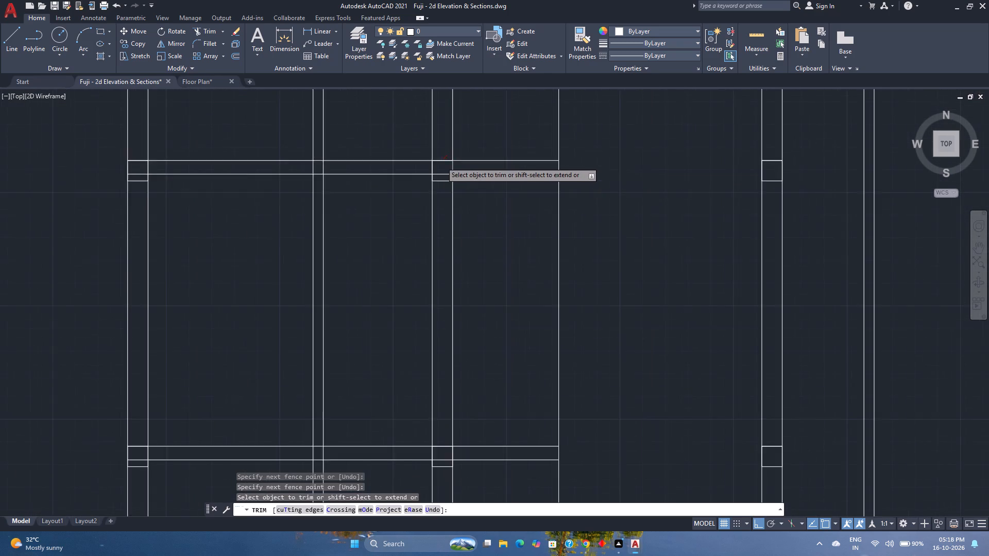
click(436, 177)
click(437, 184)
scroll(437, 184, down, 3)
scroll(331, 196, up, 3)
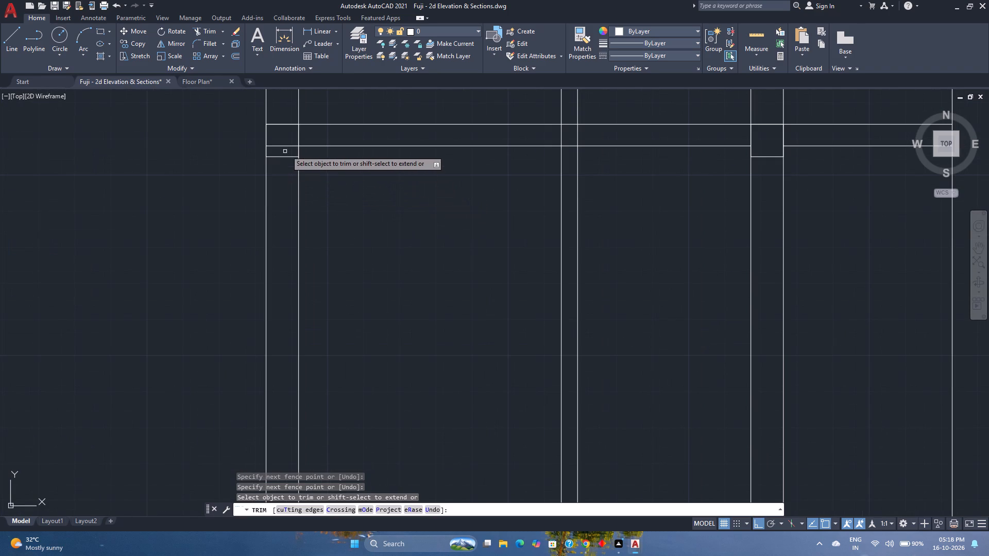
click(292, 143)
click(282, 152)
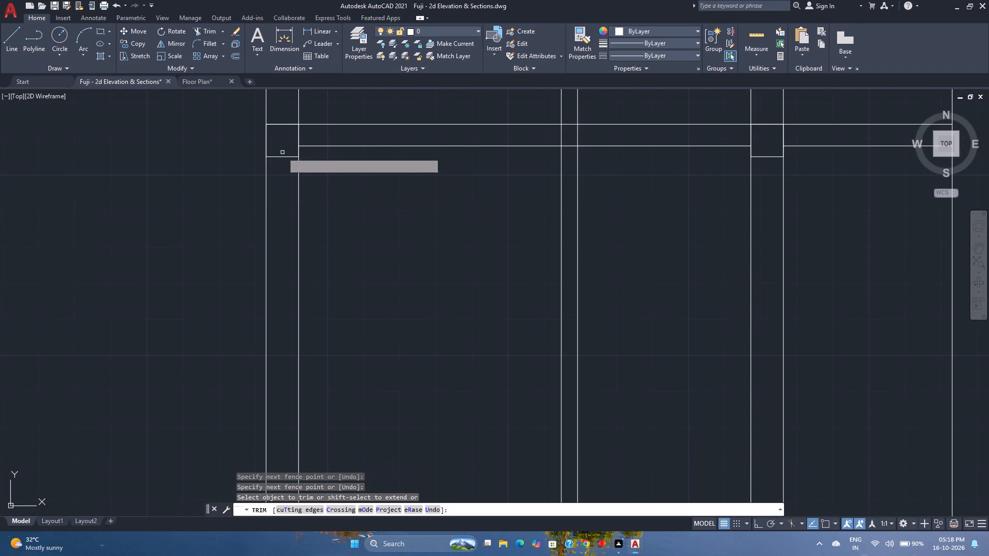
scroll(282, 152, down, 2)
scroll(337, 236, down, 1)
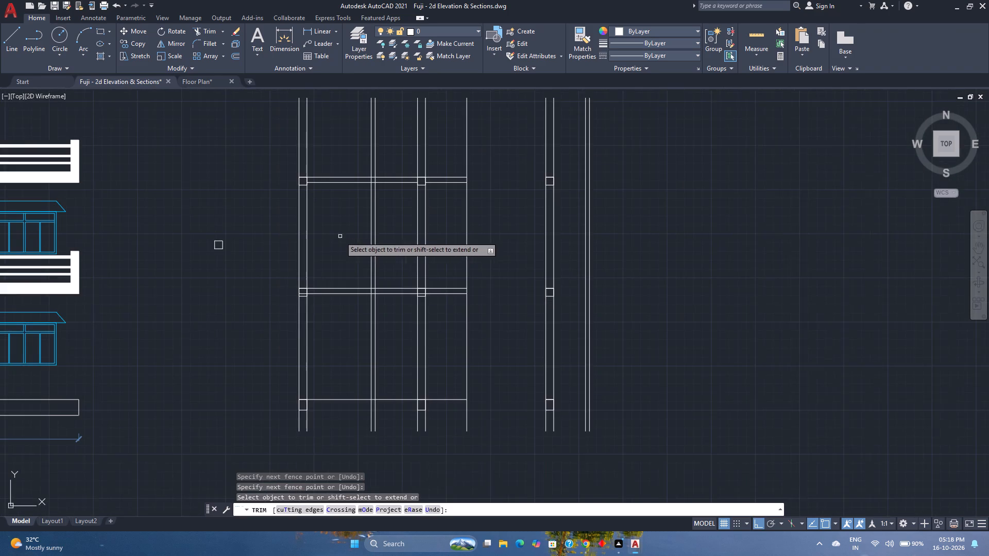
Trim the lower slab line inside the first and third wall pairs' beams at the first upper floor level.
middle_drag(340, 236, 363, 204)
middle_click(363, 204)
scroll(338, 289, up, 4)
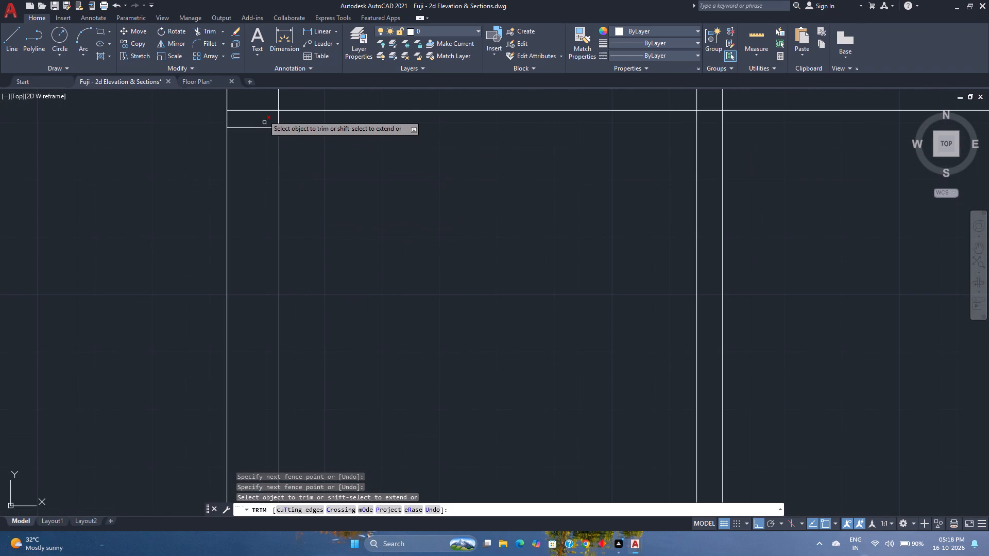
click(259, 97)
click(249, 119)
scroll(249, 119, down, 2)
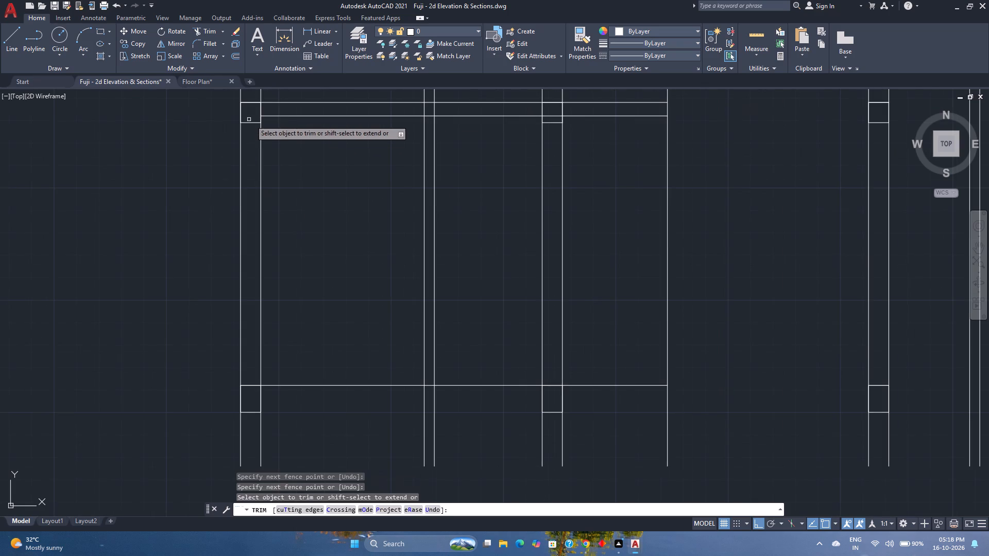
middle_drag(352, 127, 314, 216)
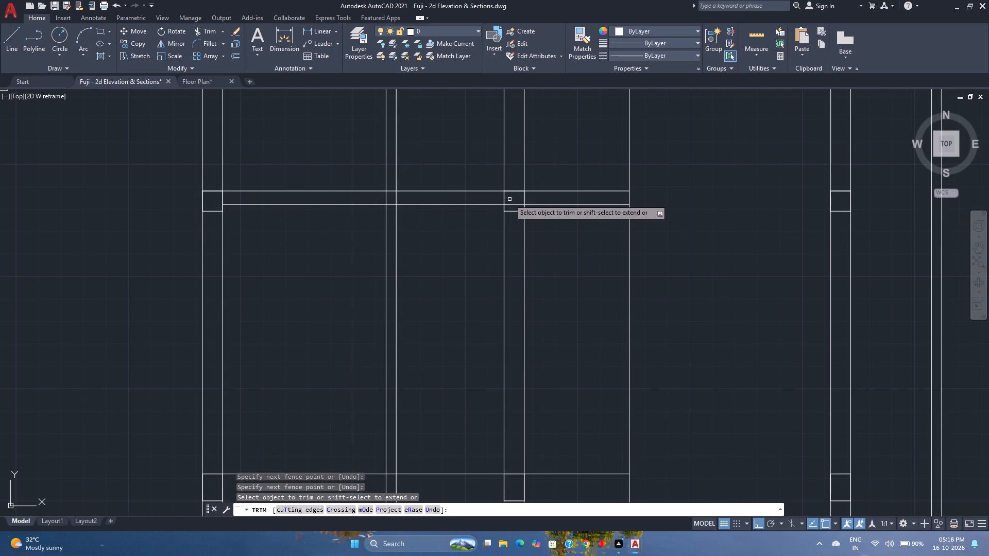
click(511, 199)
click(512, 206)
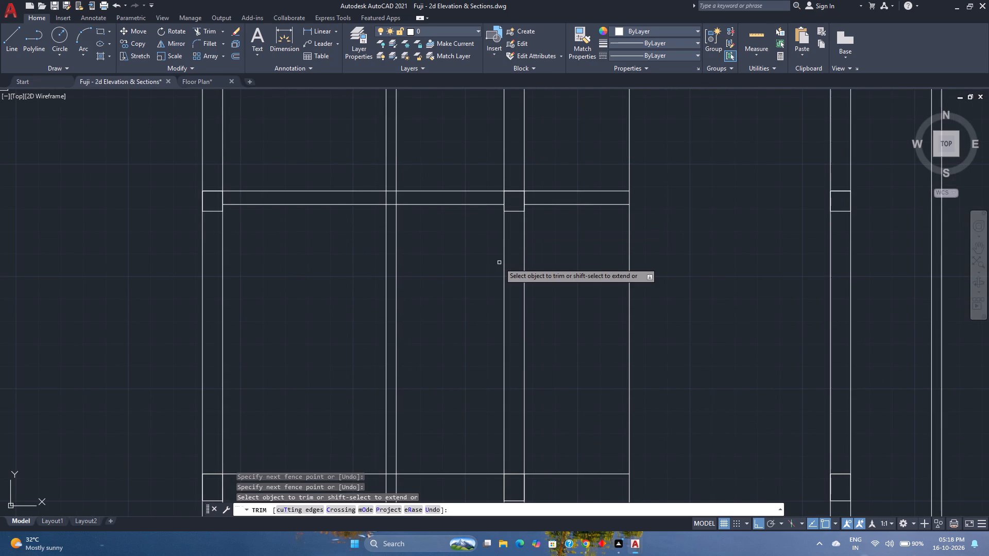
scroll(501, 263, down, 1)
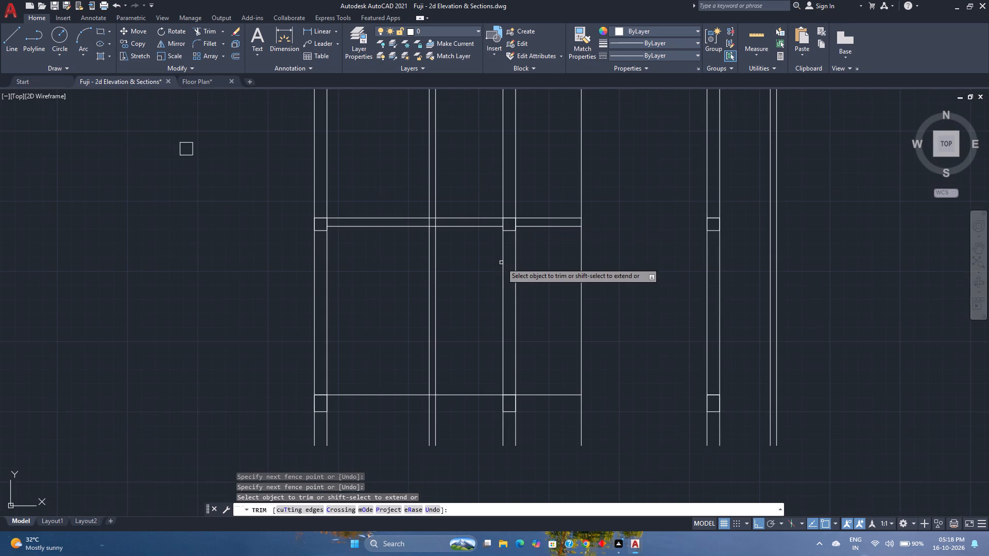
scroll(479, 296, down, 1)
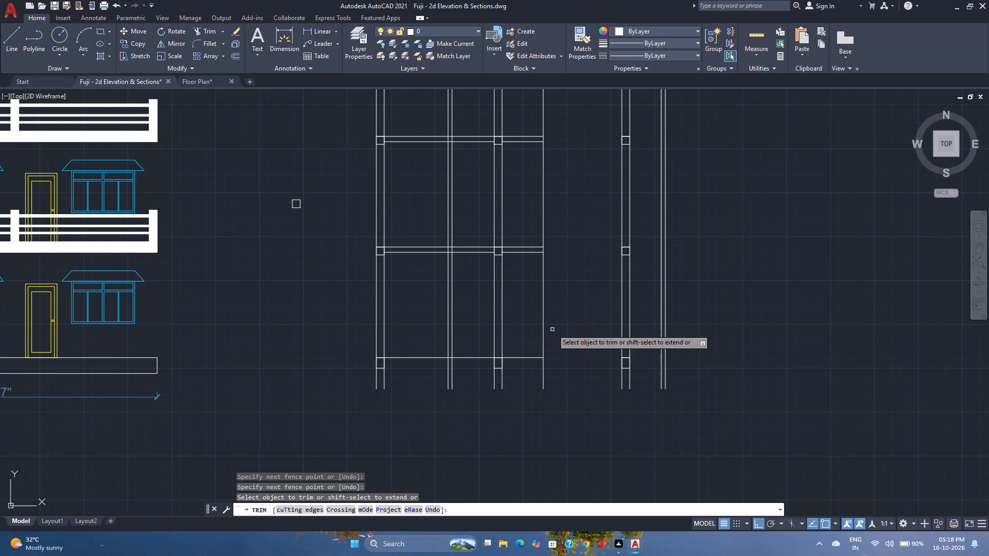
key(space)
key(Escape)
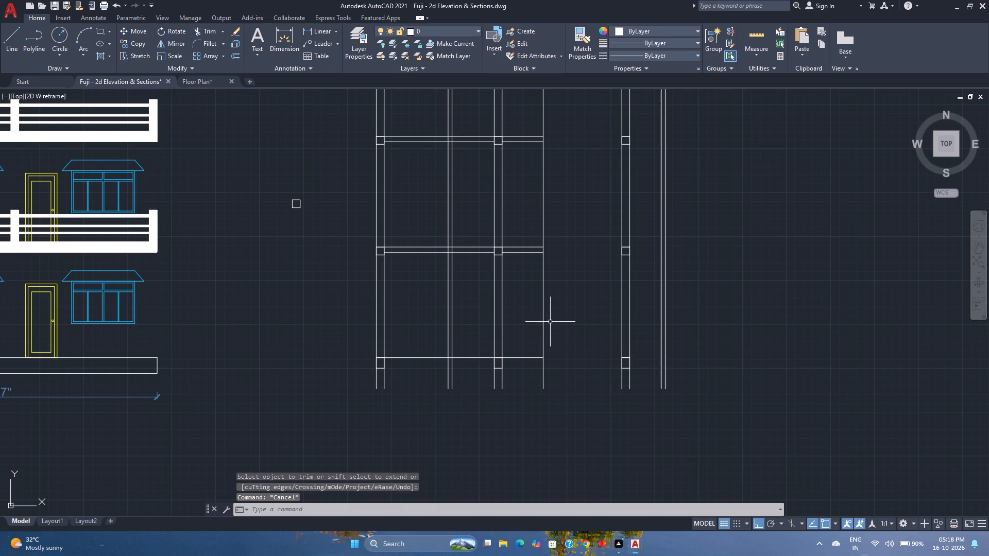
Trim the stair start line below, between and above the two upper slabs, keeping only the slabs' end edges.
key(space)
click(550, 317)
click(538, 314)
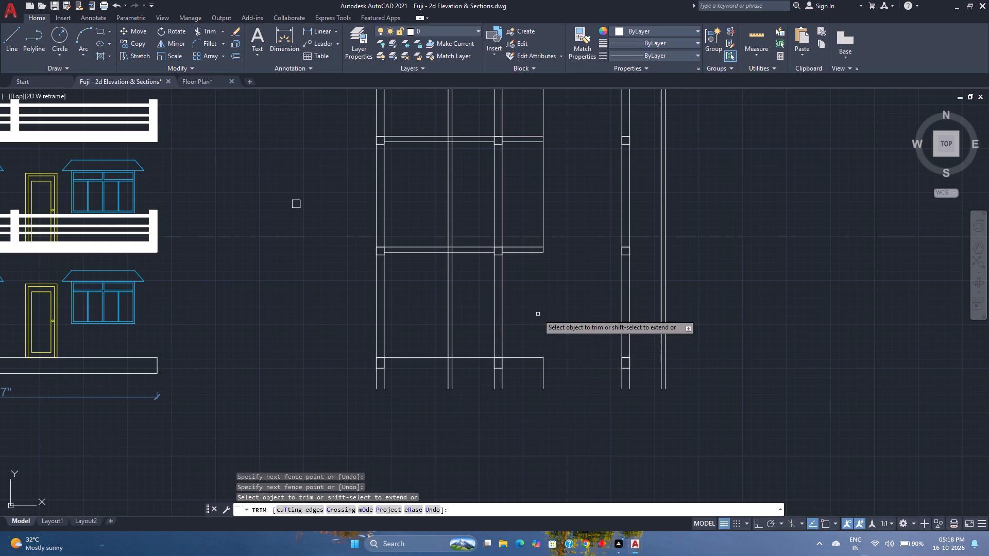
scroll(540, 273, down, 1)
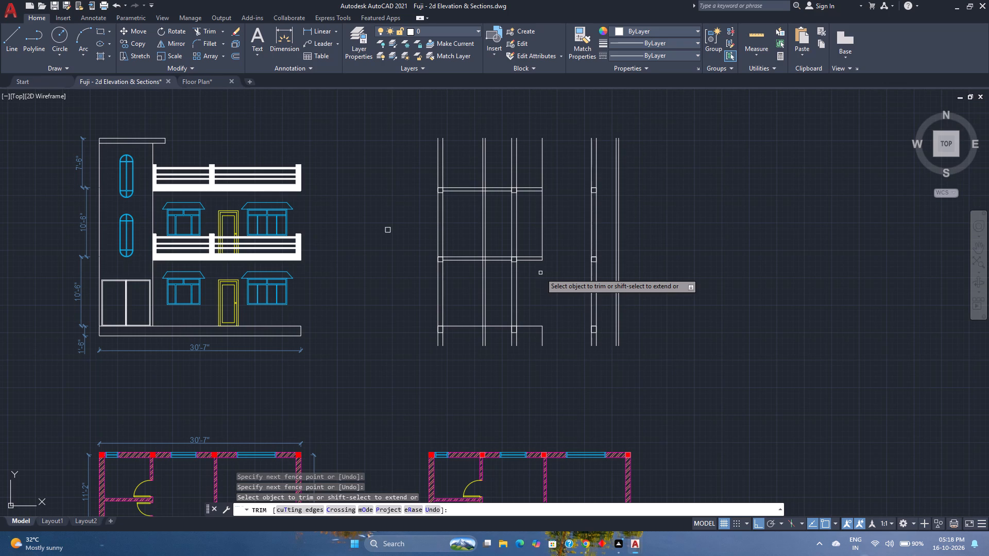
click(547, 230)
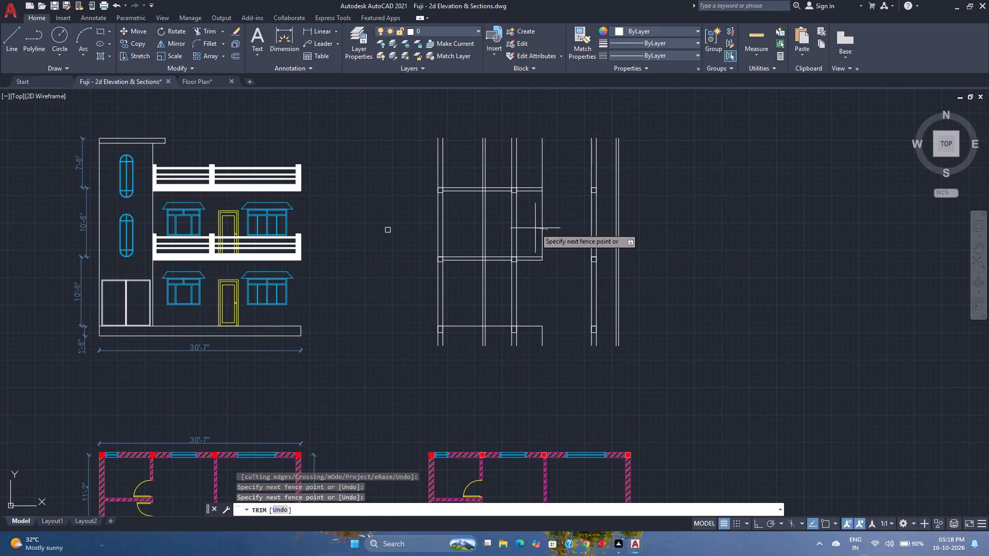
click(534, 228)
click(548, 166)
click(535, 164)
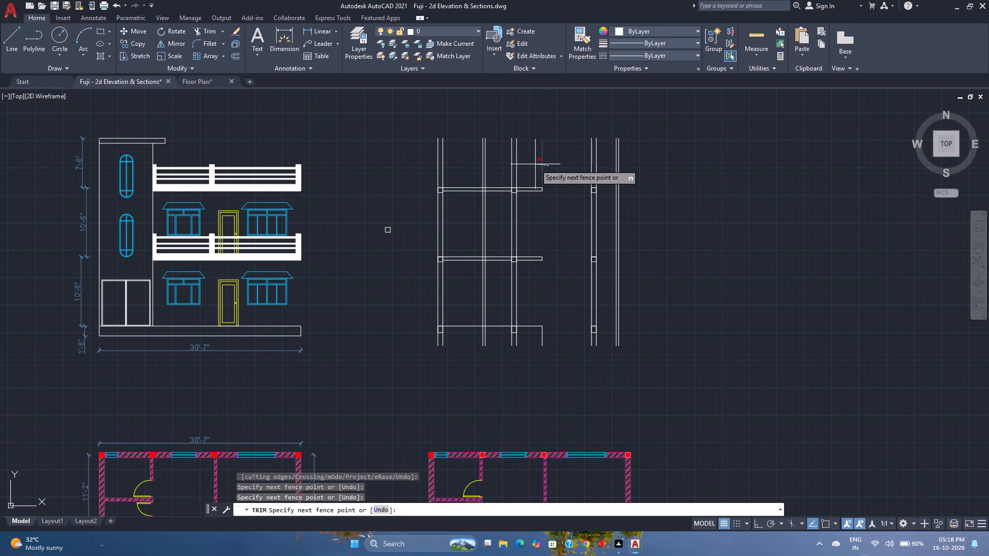
key(Escape)
Join the ground floor line with its short segment at the fourth wall pair to close the ground-level gap.
scroll(579, 326, up, 3)
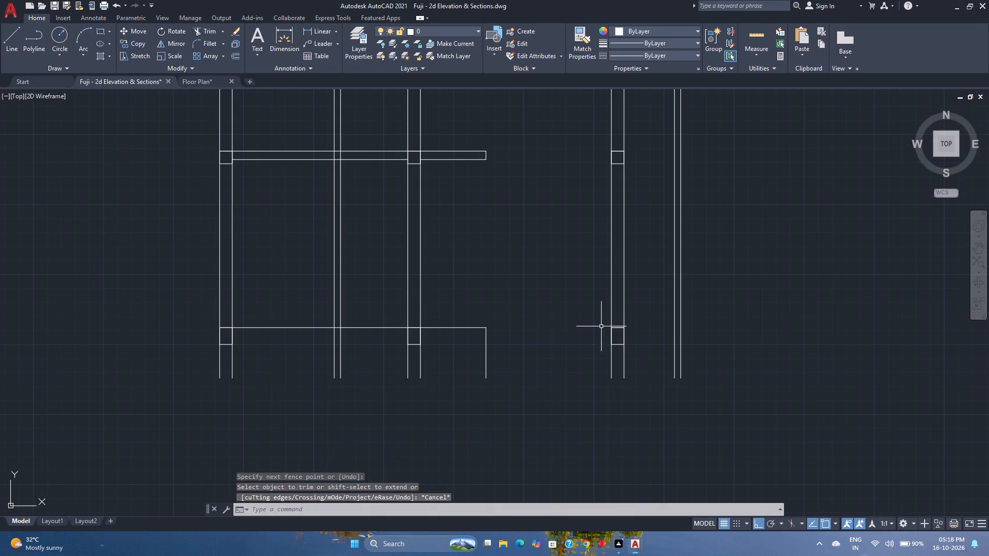
click(619, 328)
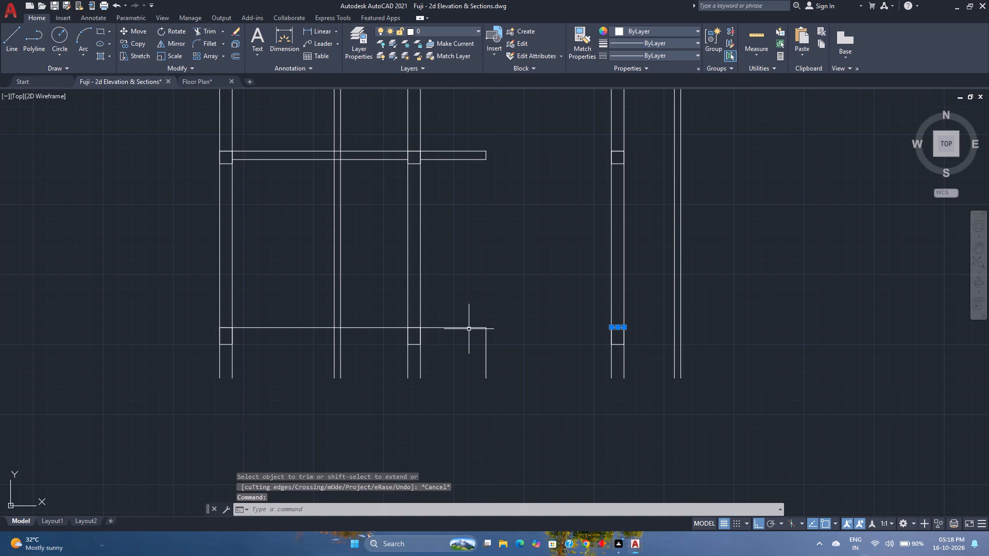
click(469, 329)
key(j)
key(Return)
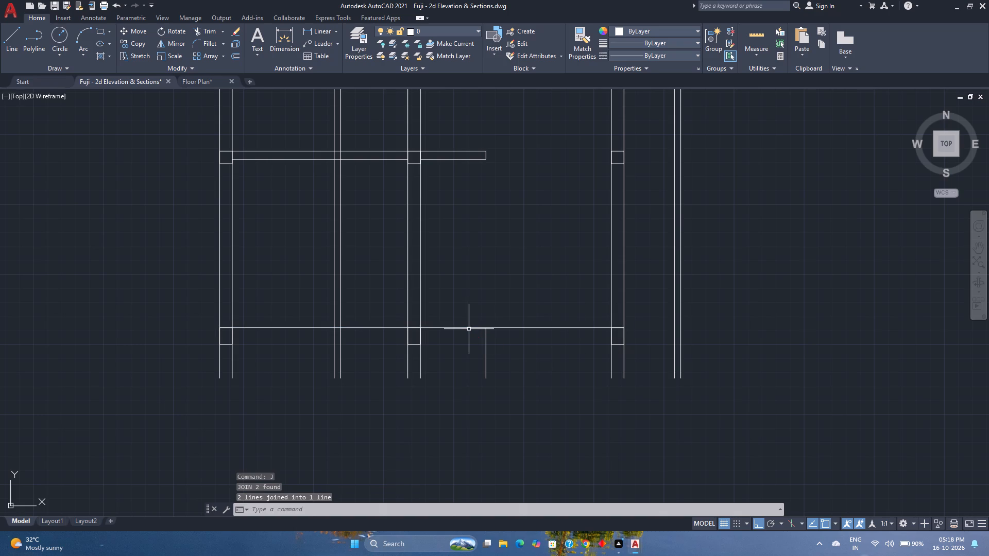
Delete the leftover piece of the stair start line below the ground floor line.
click(513, 391)
click(457, 361)
key(Delete)
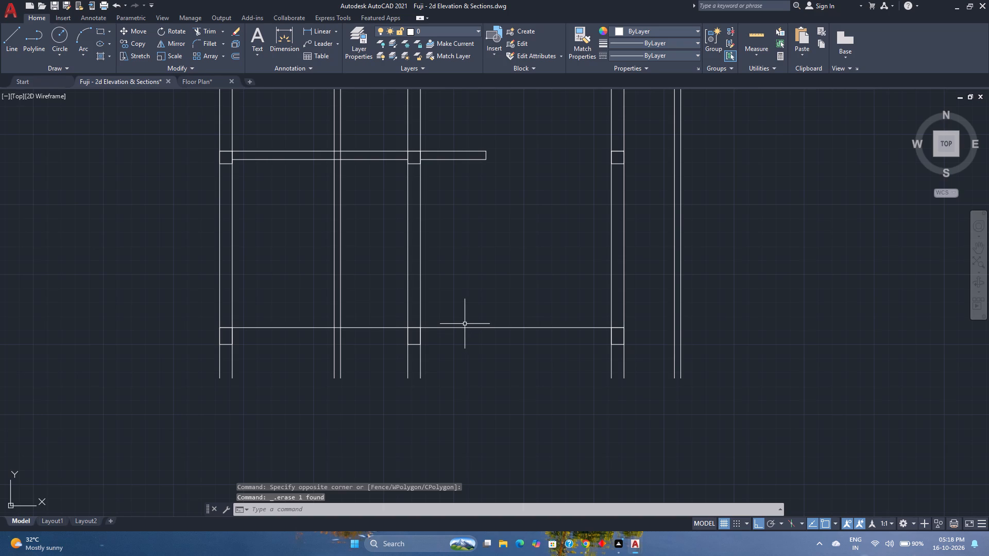
Copy the front elevation's ground-floor door by its bottom-left corner to where the third wall pair's stair-side line meets the section's ground floor line.
scroll(465, 324, down, 3)
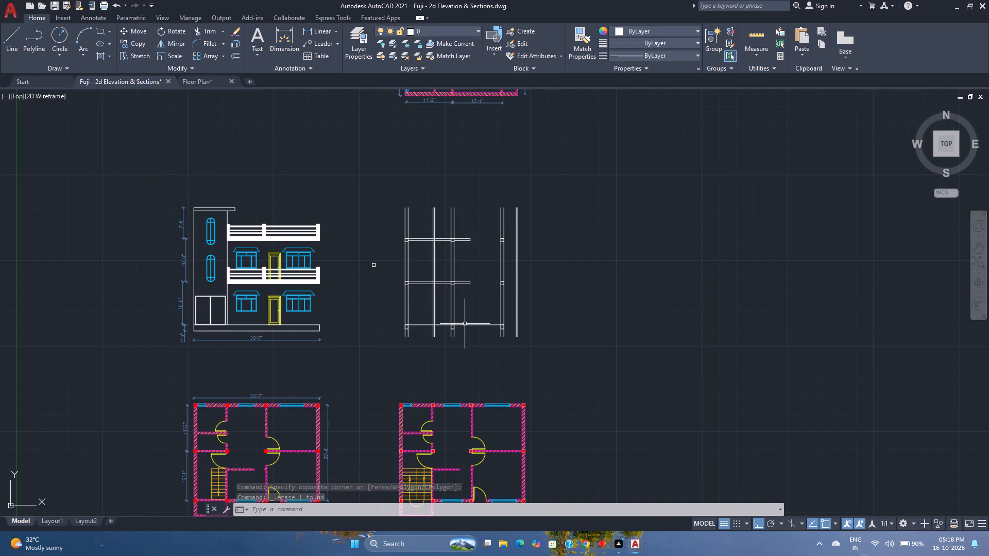
scroll(462, 313, up, 2)
scroll(462, 313, down, 3)
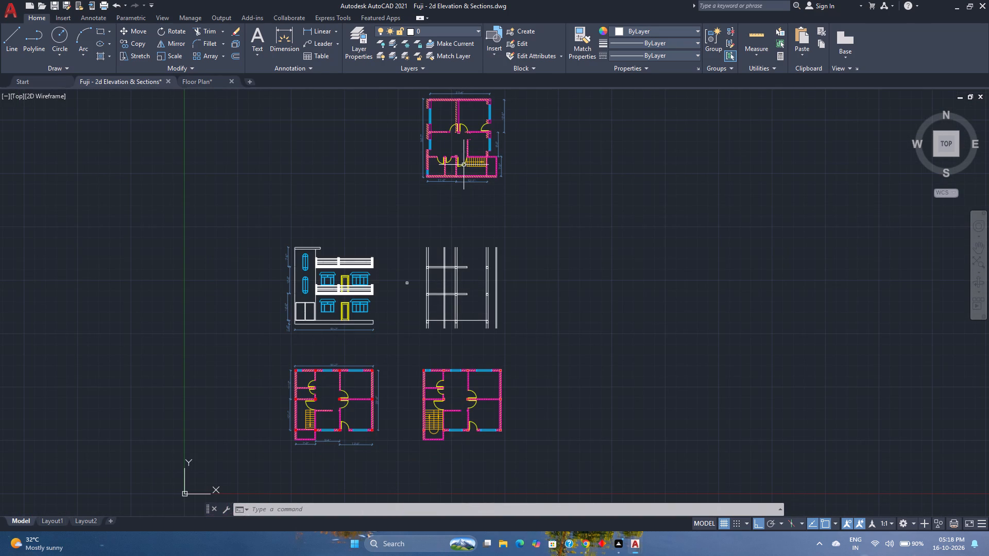
scroll(464, 163, up, 4)
scroll(464, 163, down, 3)
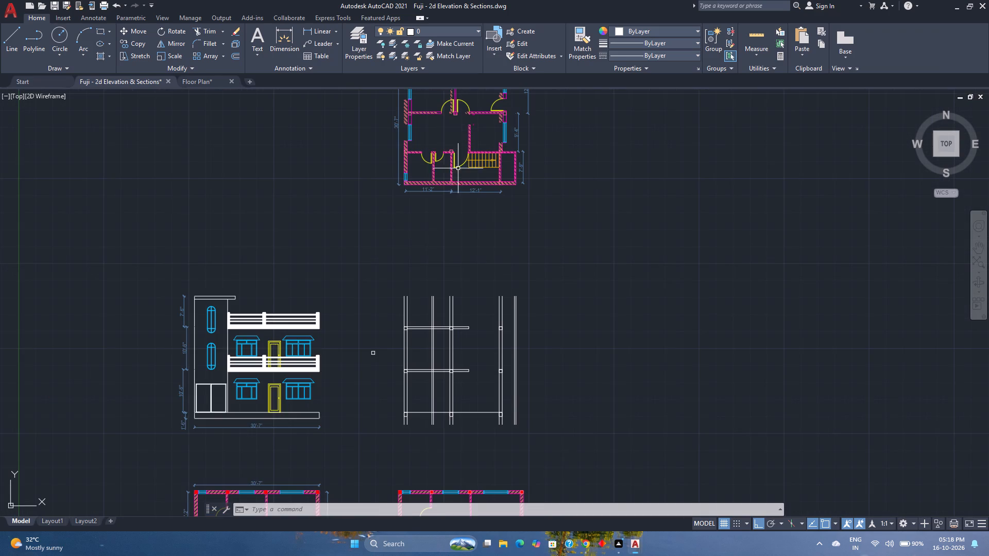
click(279, 386)
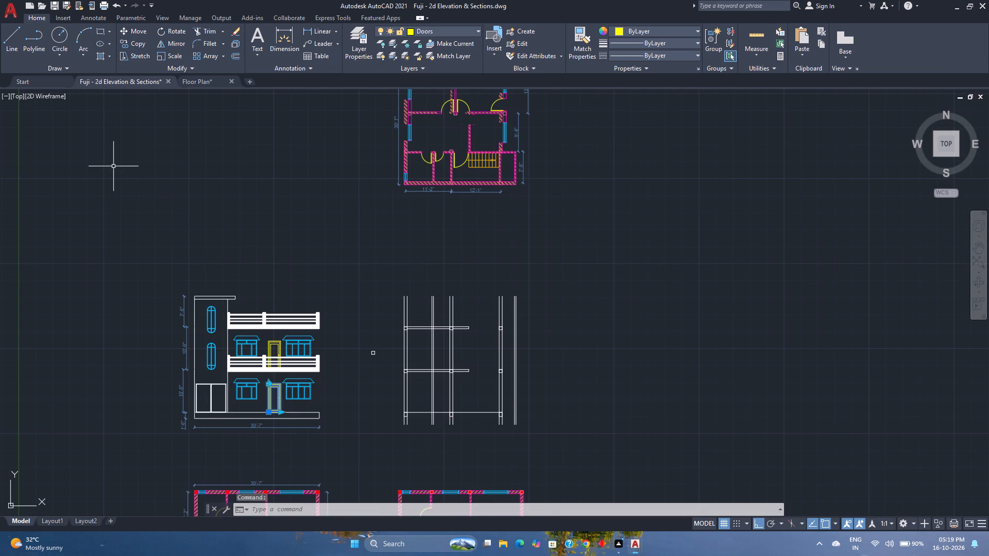
click(130, 46)
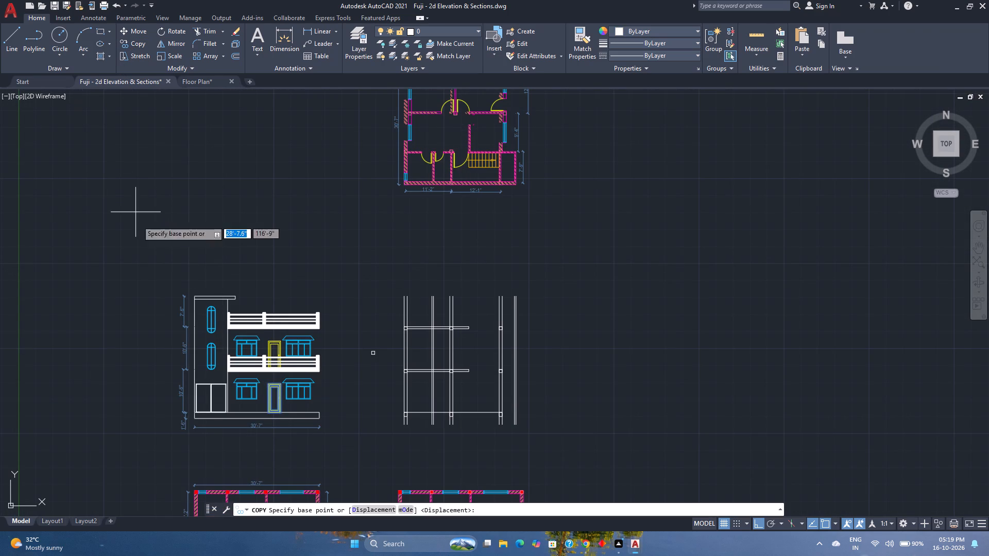
scroll(225, 408, up, 2)
scroll(308, 436, up, 2)
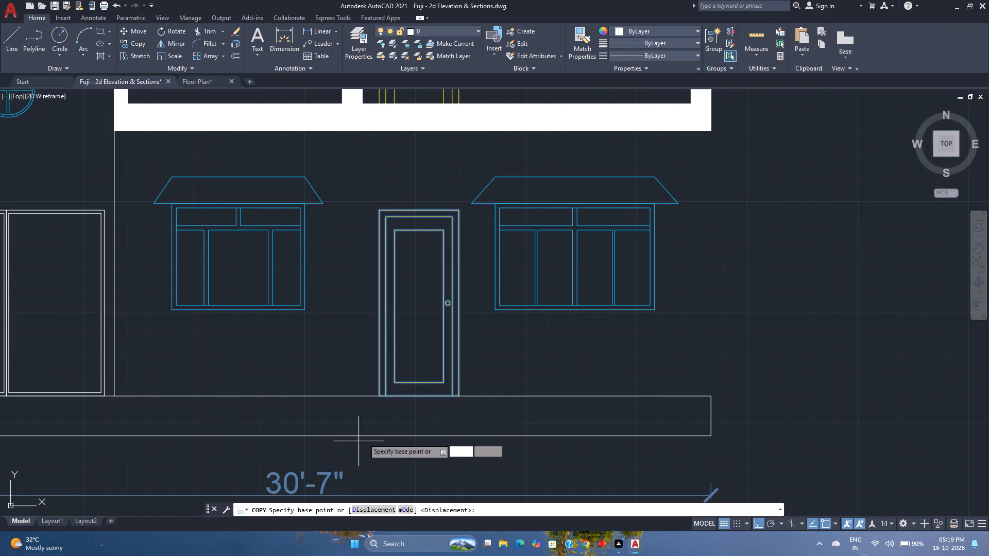
click(378, 396)
scroll(378, 396, down, 4)
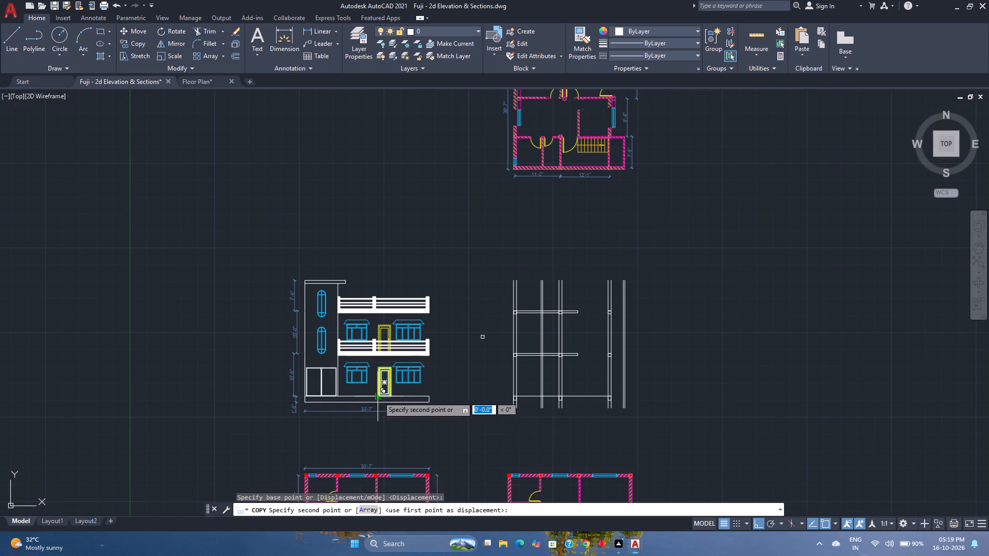
scroll(557, 399, up, 3)
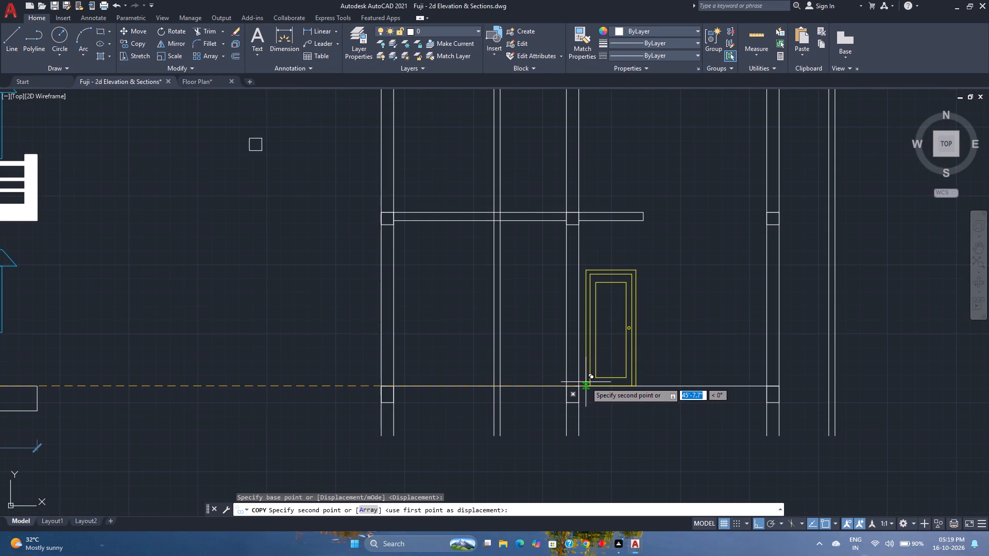
scroll(579, 386, up, 3)
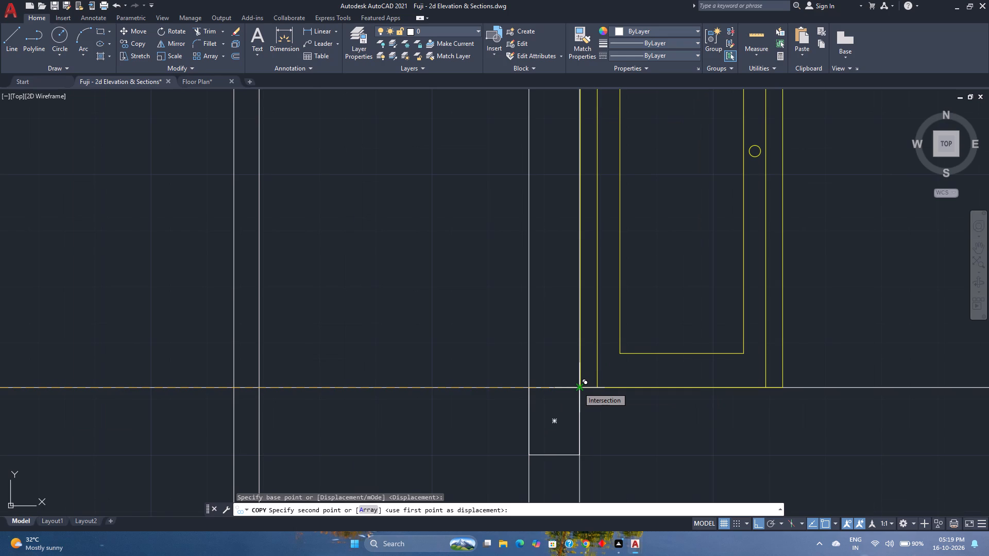
click(578, 387)
key(Escape)
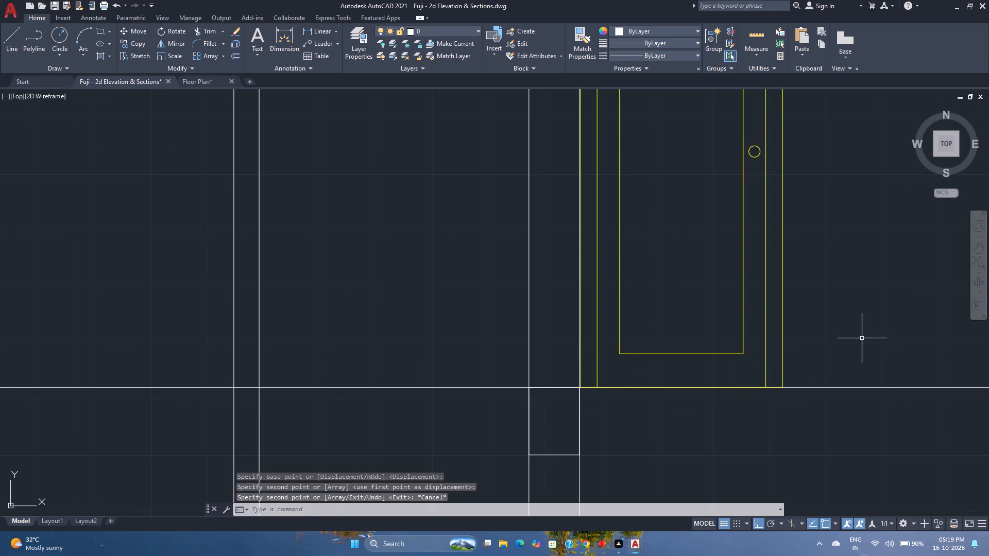
Move the section's ground-floor door horizontally by the plan distance from the column's corner to the wall end beside the stair door opening.
click(851, 333)
click(724, 304)
scroll(724, 304, down, 7)
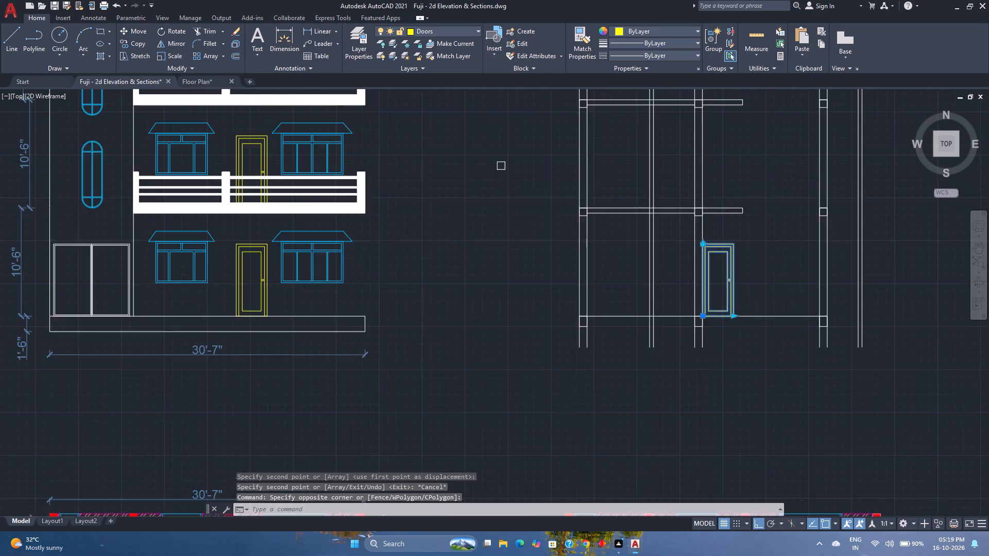
middle_drag(724, 304, 526, 433)
middle_click(522, 436)
scroll(484, 298, down, 2)
scroll(515, 193, up, 3)
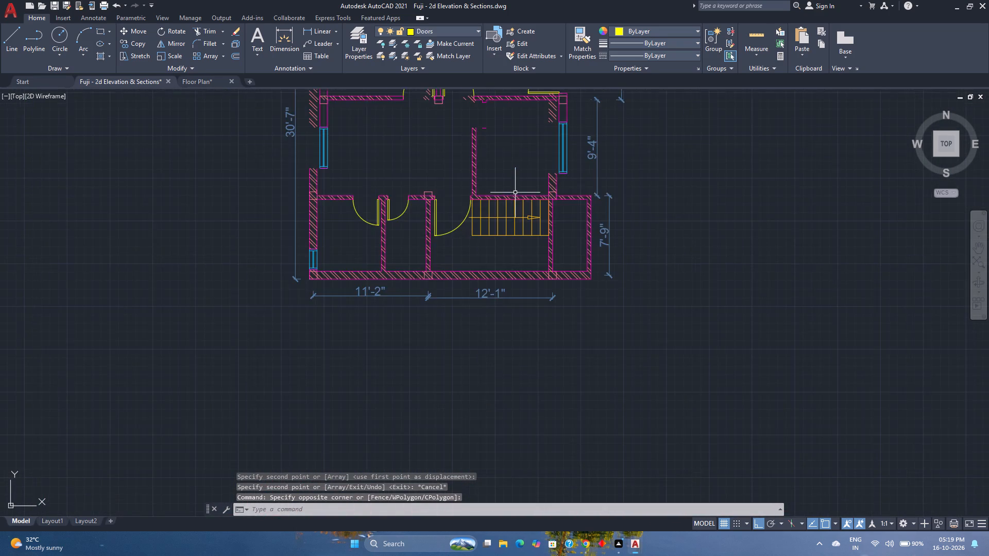
scroll(459, 193, up, 2)
scroll(418, 193, up, 3)
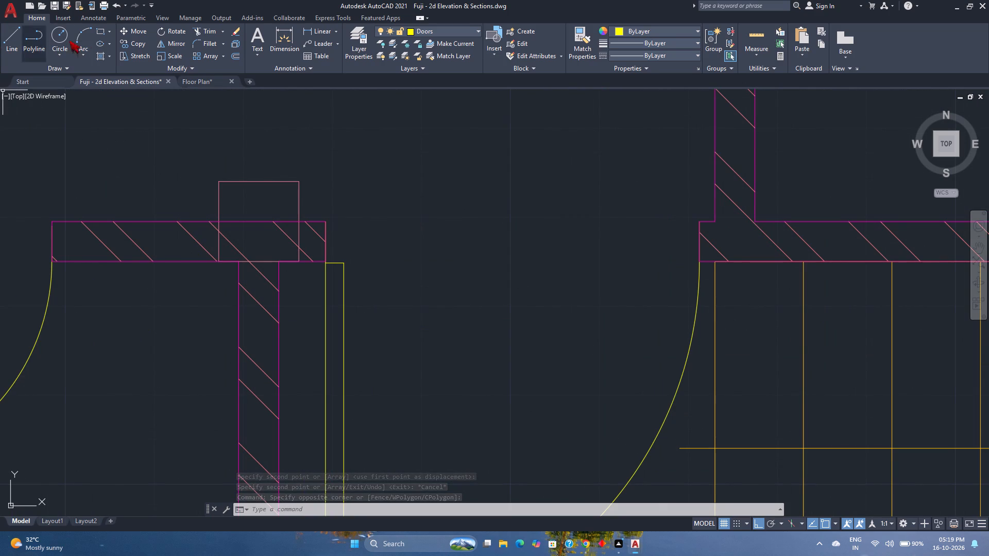
click(128, 30)
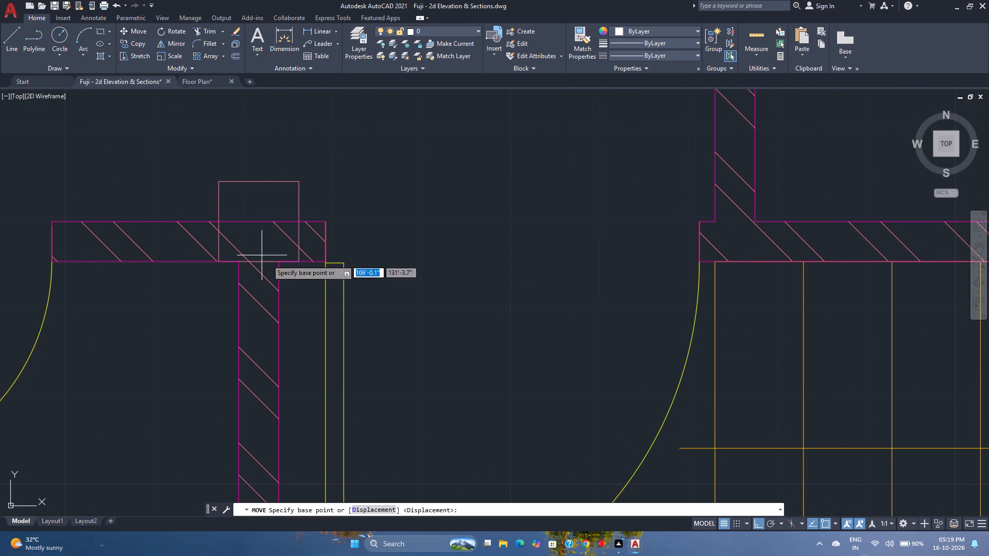
scroll(286, 298, up, 2)
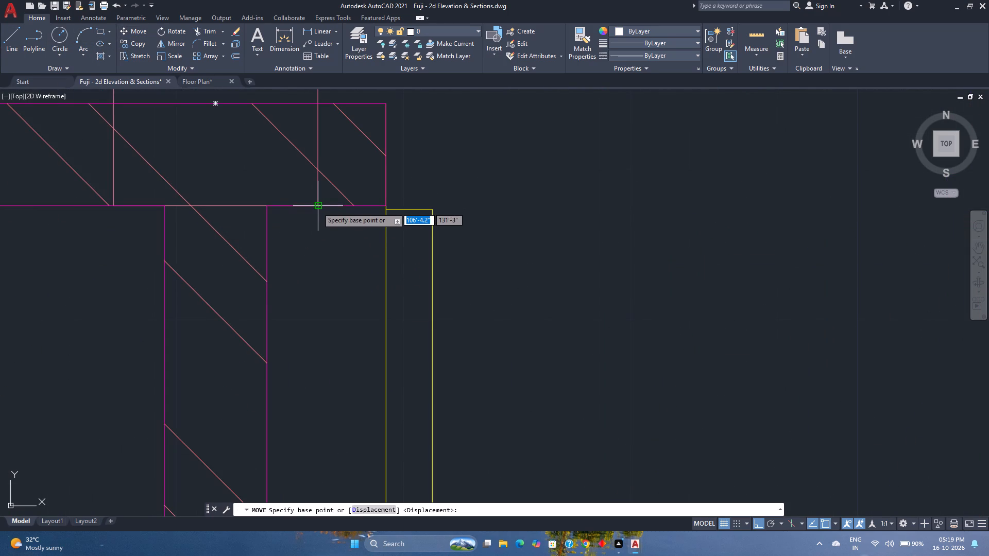
click(317, 207)
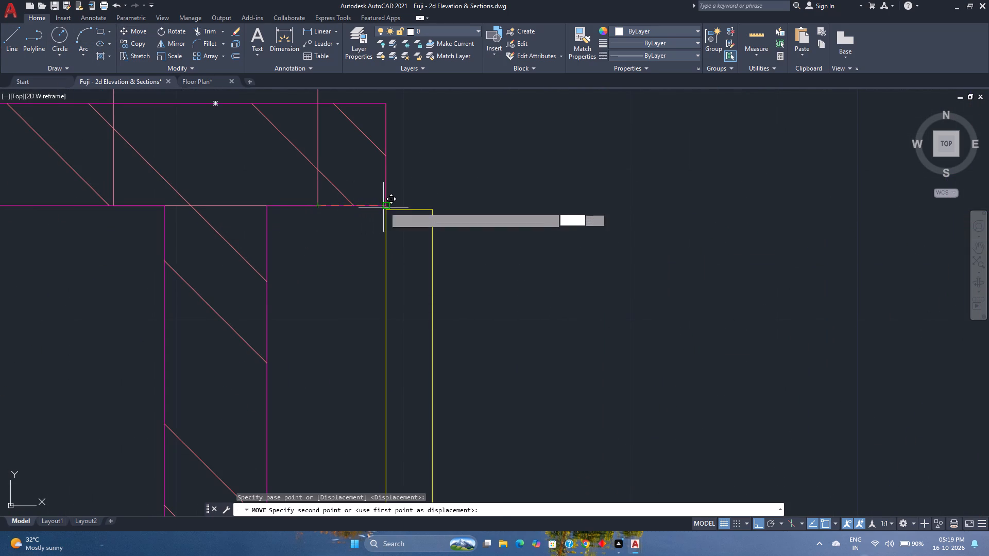
click(386, 206)
Copy the section's ground-floor door straight up 10'-6" and 21'-0" so the copies stand on top of the two upper slabs.
scroll(386, 206, down, 9)
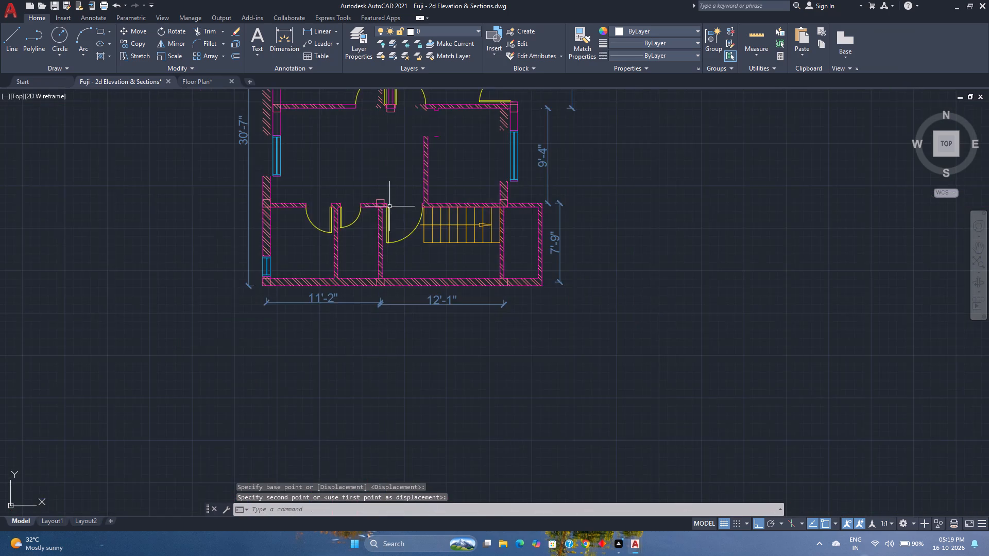
scroll(389, 206, down, 3)
scroll(390, 375, up, 2)
scroll(403, 336, up, 3)
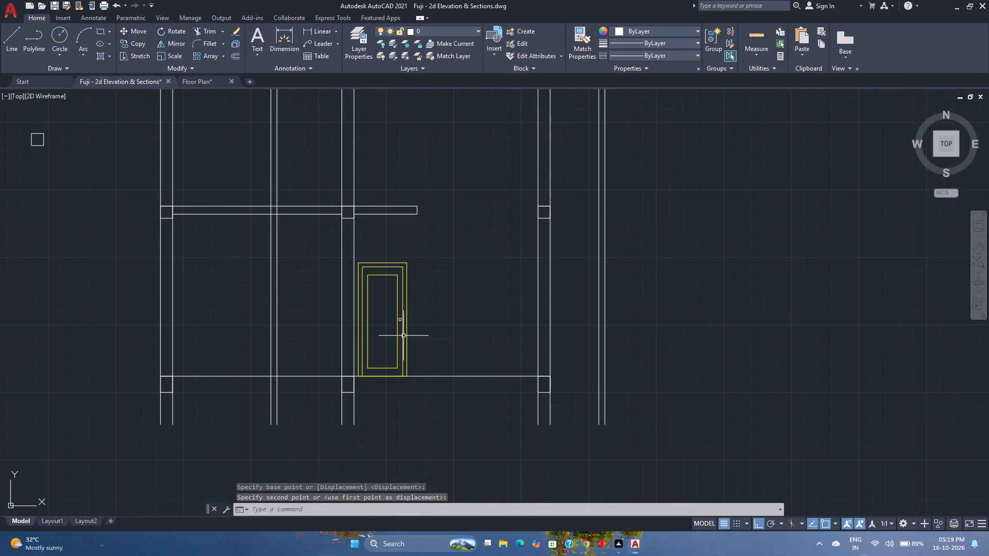
scroll(403, 336, up, 1)
click(427, 344)
click(381, 332)
scroll(381, 332, down, 2)
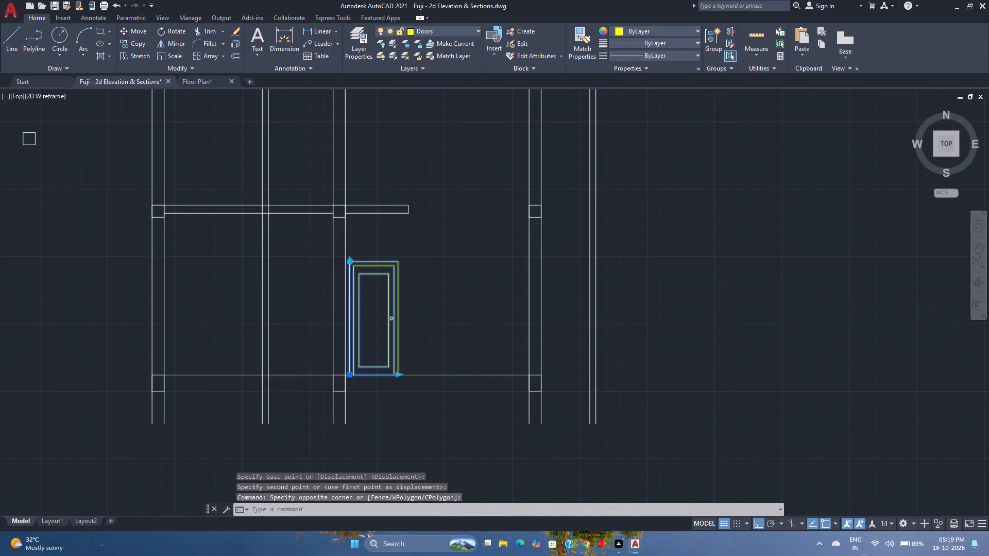
click(136, 47)
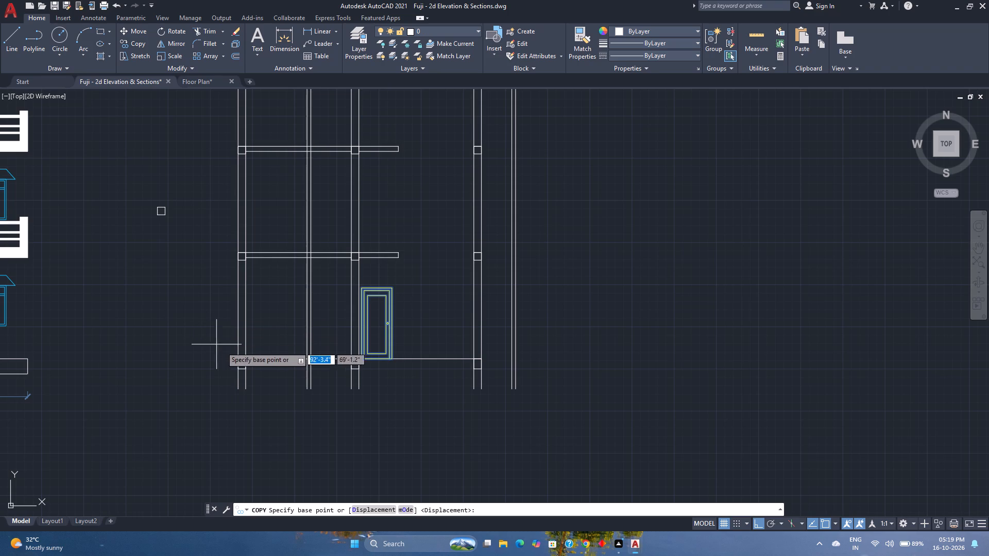
click(246, 359)
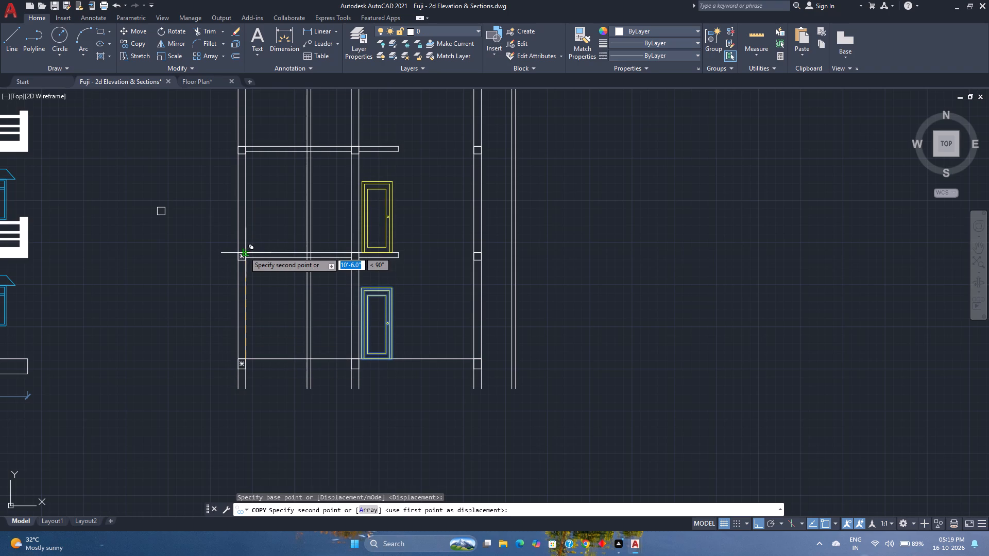
scroll(244, 252, up, 1)
click(244, 252)
scroll(244, 252, down, 2)
middle_drag(244, 252, 247, 258)
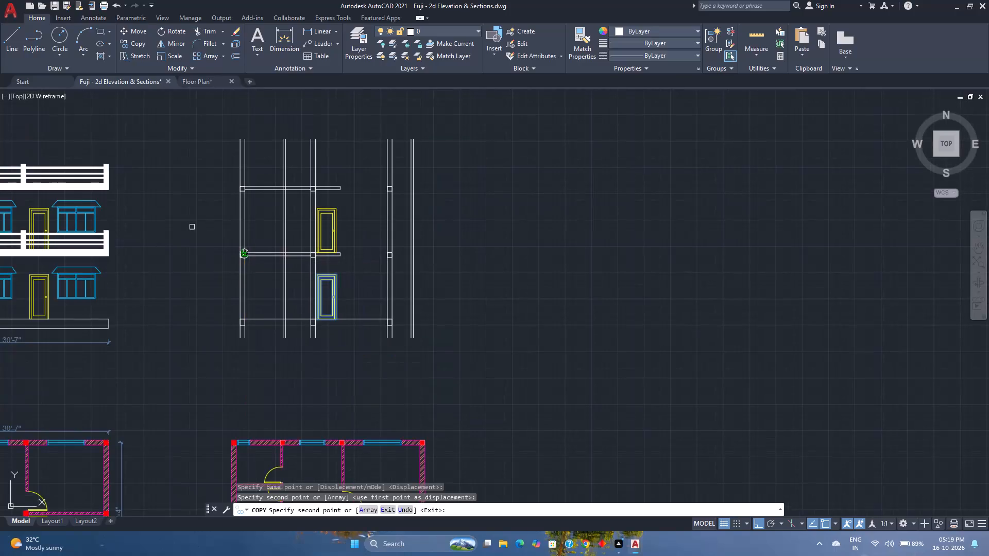
middle_drag(247, 258, 283, 334)
middle_click(283, 334)
scroll(283, 272, up, 1)
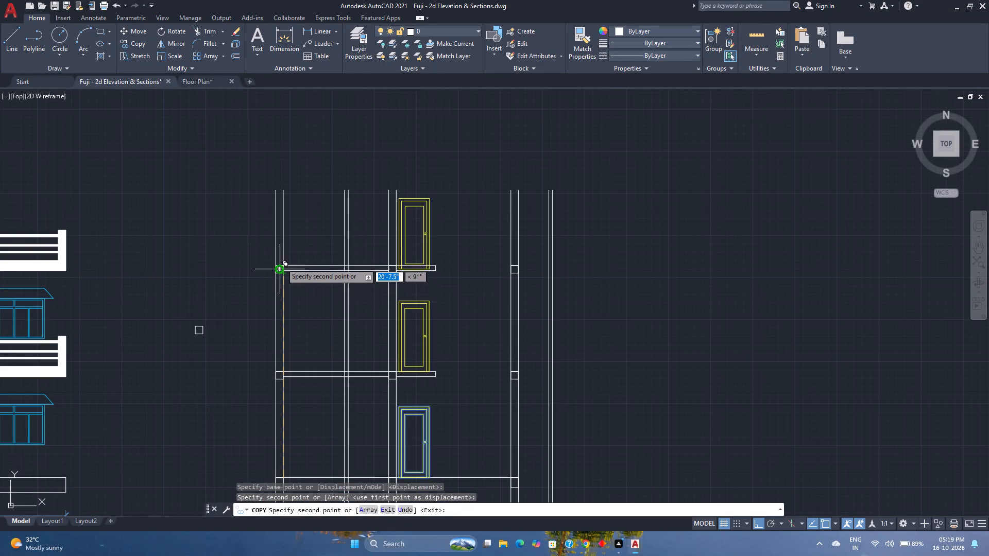
scroll(281, 263, up, 2)
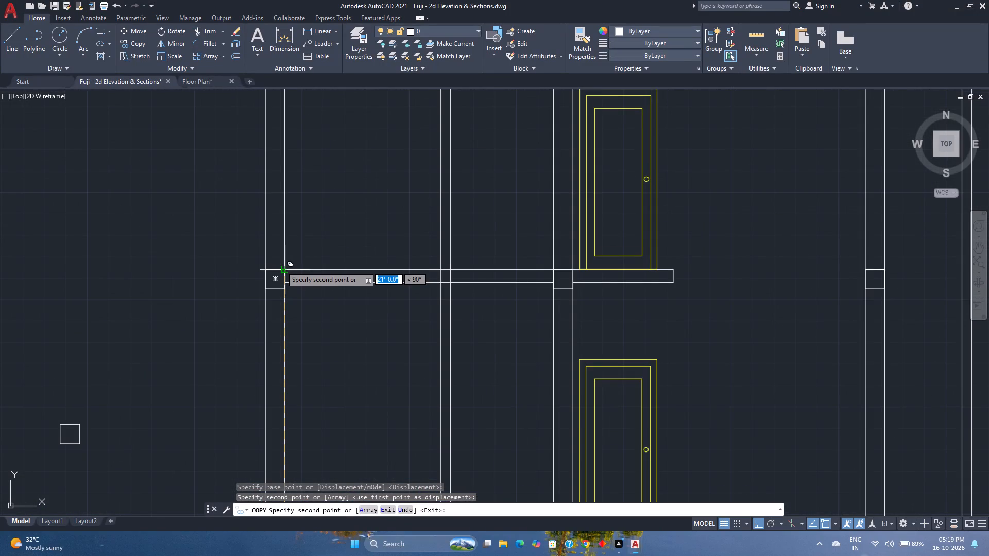
click(281, 266)
key(Escape)
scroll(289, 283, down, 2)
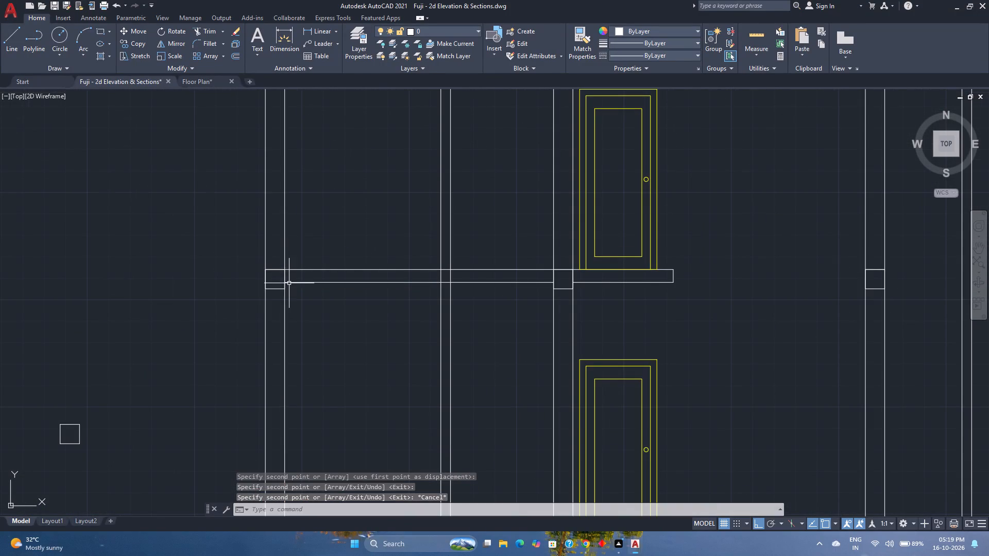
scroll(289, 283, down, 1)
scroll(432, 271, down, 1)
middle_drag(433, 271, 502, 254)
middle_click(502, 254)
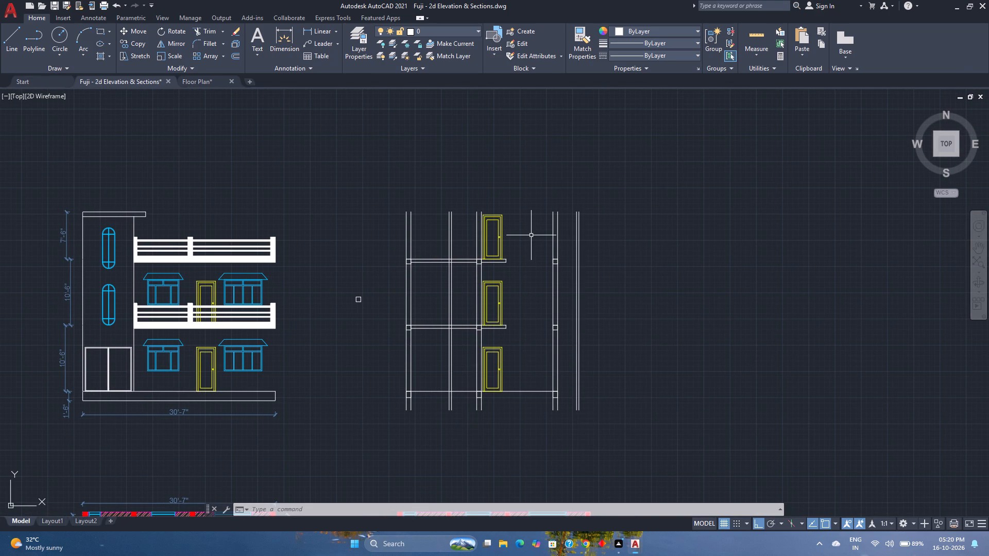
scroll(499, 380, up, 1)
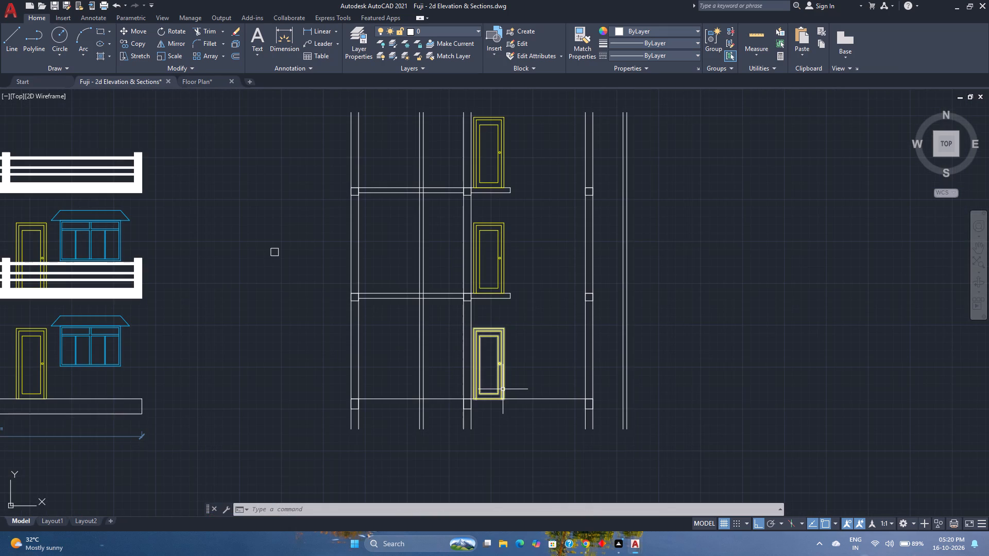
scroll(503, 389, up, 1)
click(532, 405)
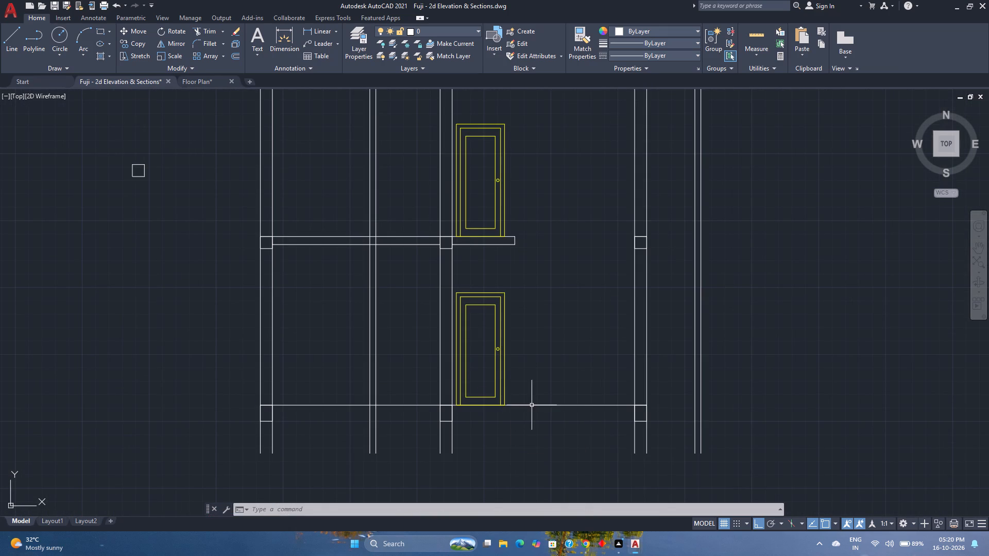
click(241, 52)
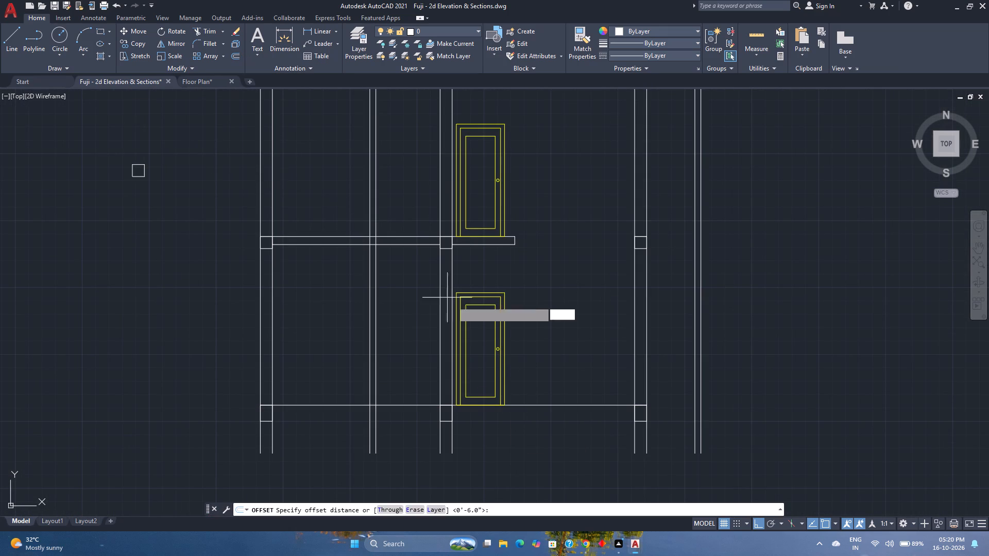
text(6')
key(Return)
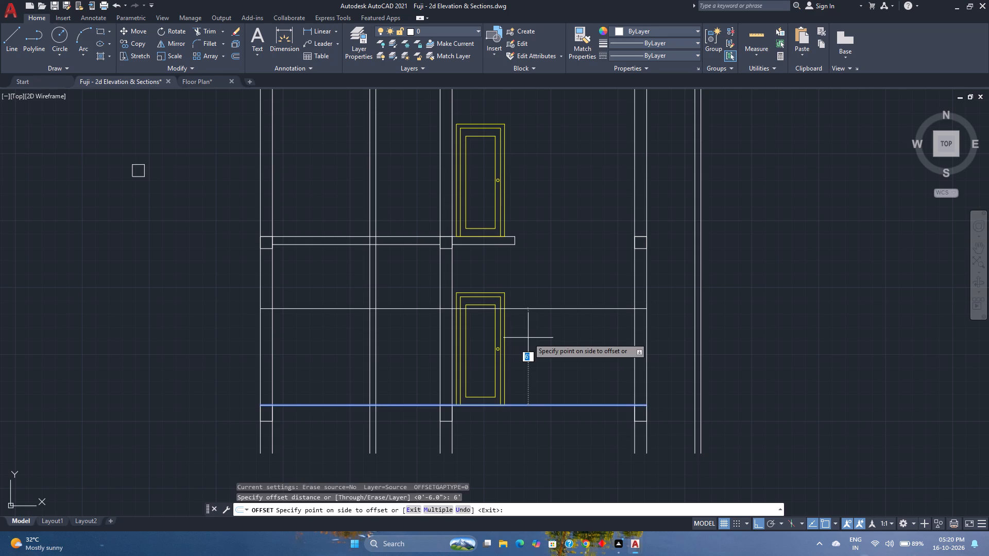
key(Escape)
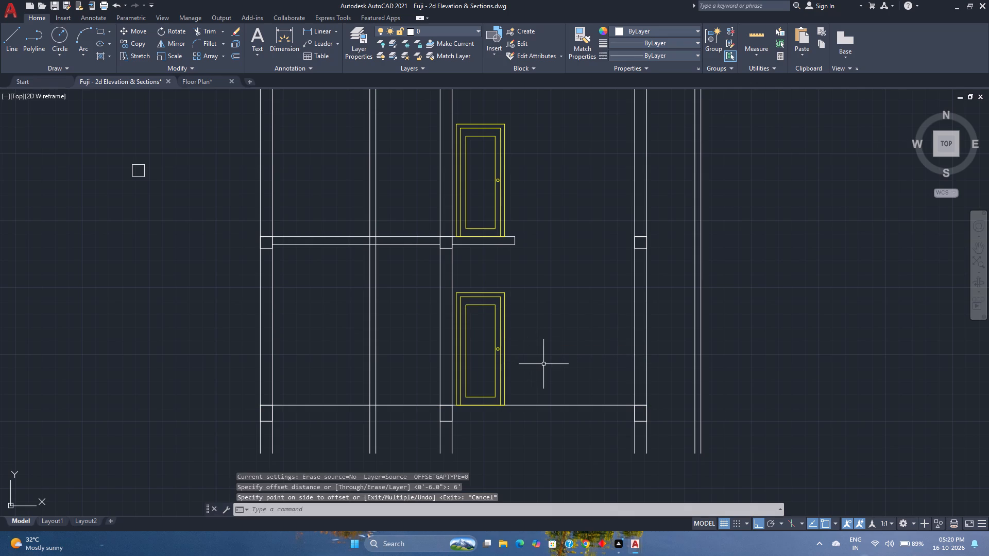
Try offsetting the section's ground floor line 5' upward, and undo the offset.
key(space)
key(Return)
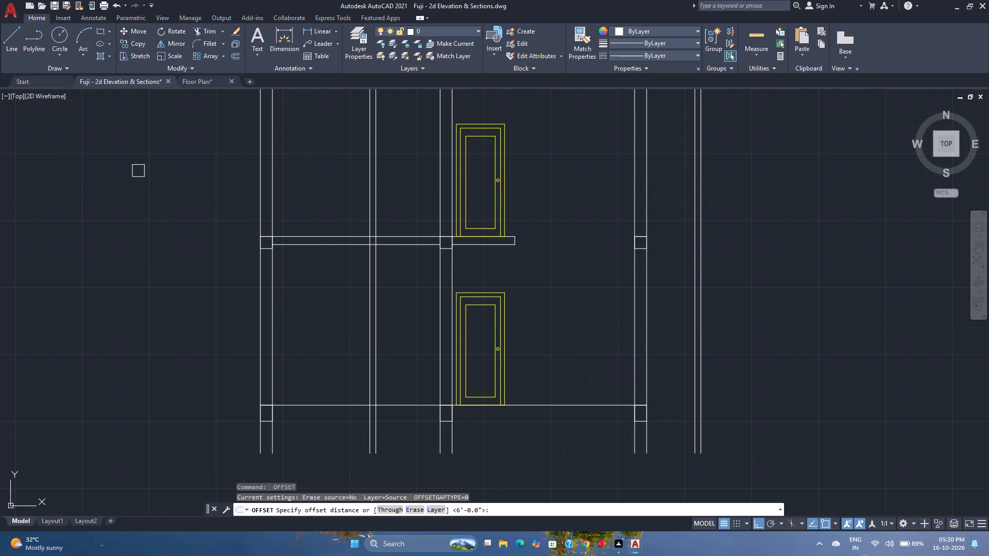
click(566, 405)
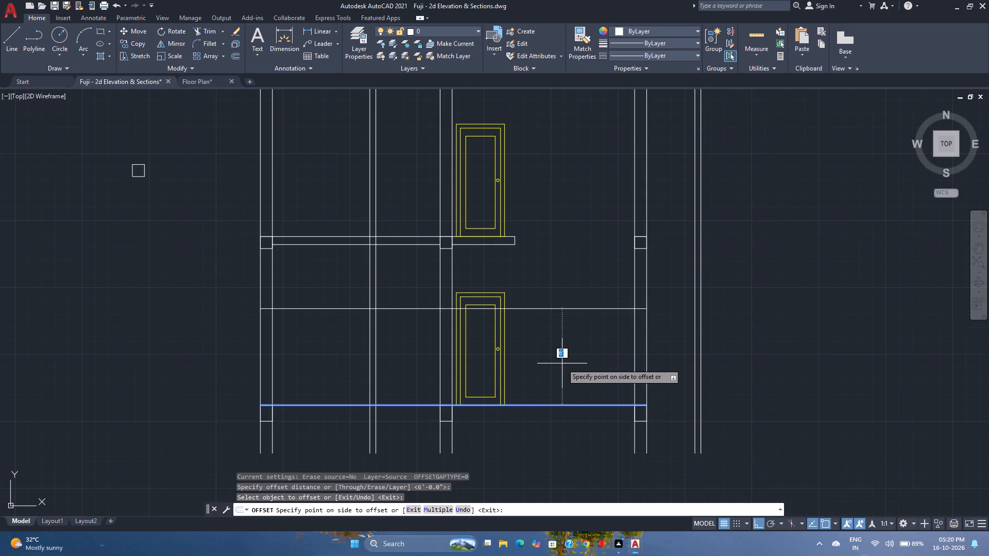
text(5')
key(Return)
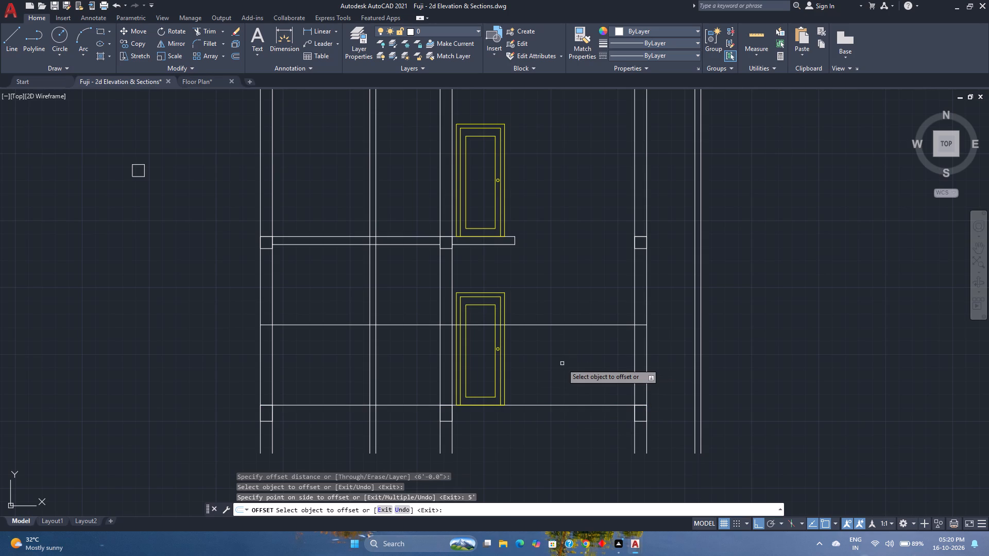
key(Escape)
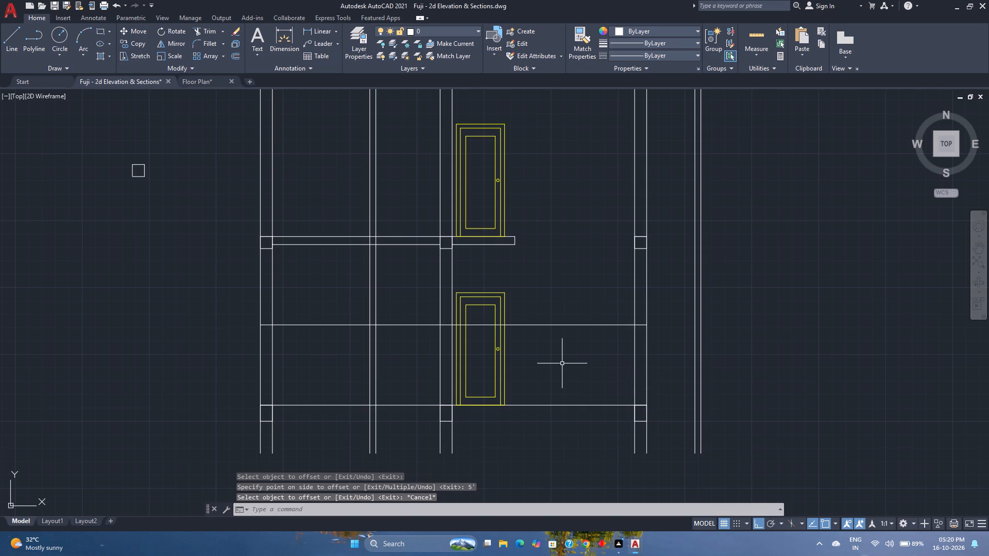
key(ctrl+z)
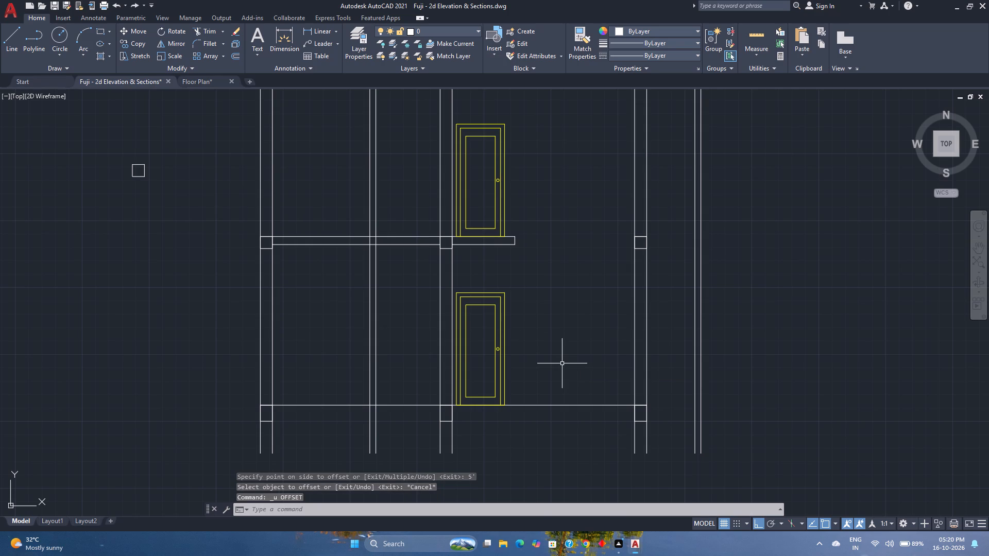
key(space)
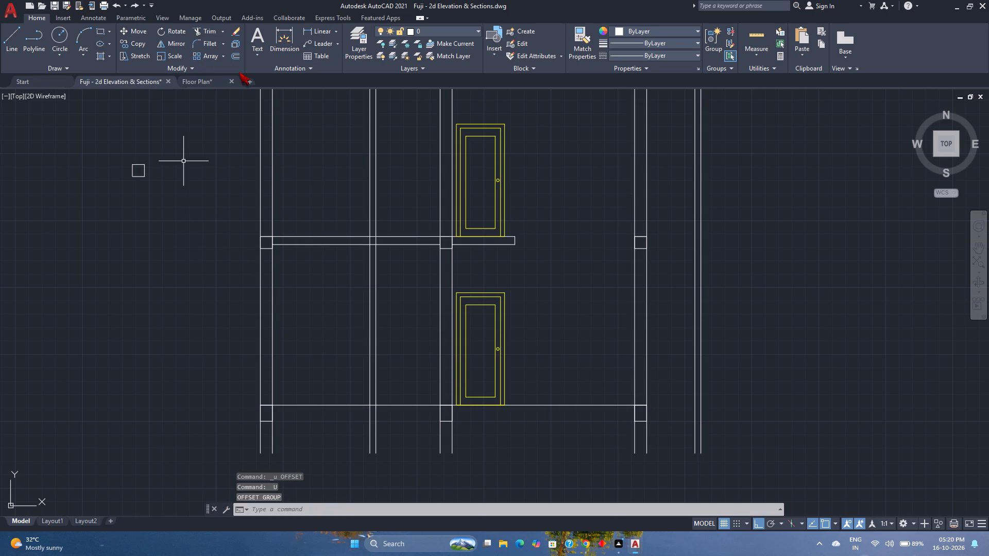
Offset the section's ground floor line upward by 6'.
click(235, 58)
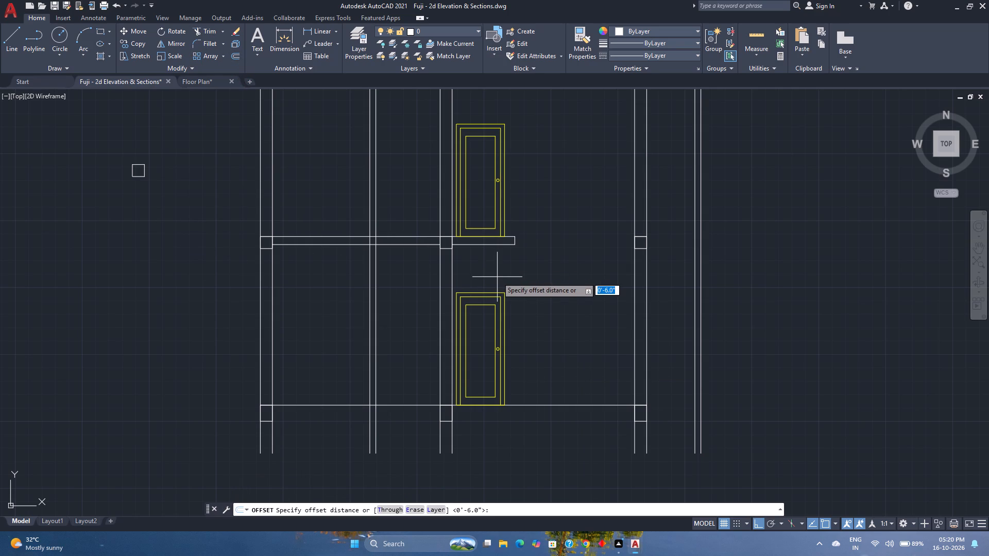
key(Return)
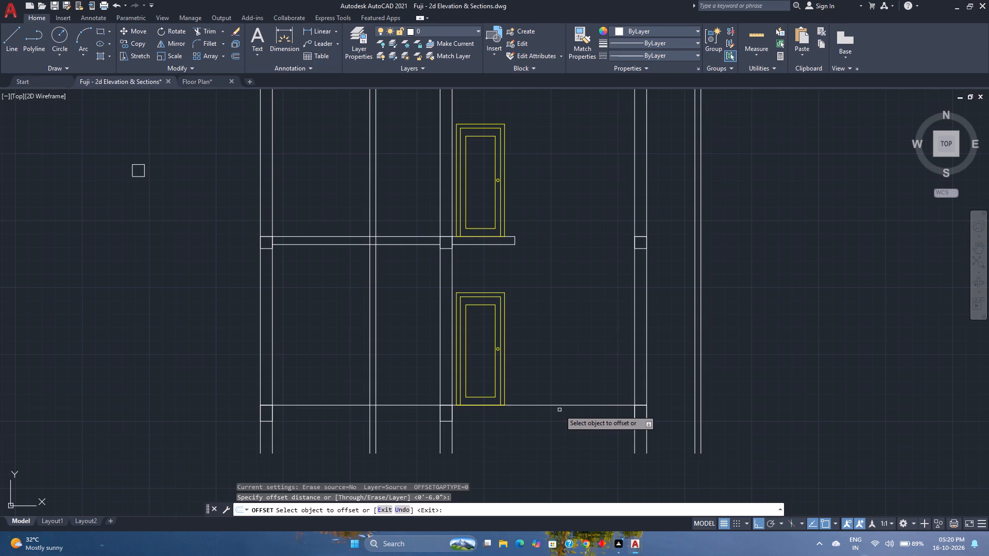
click(562, 404)
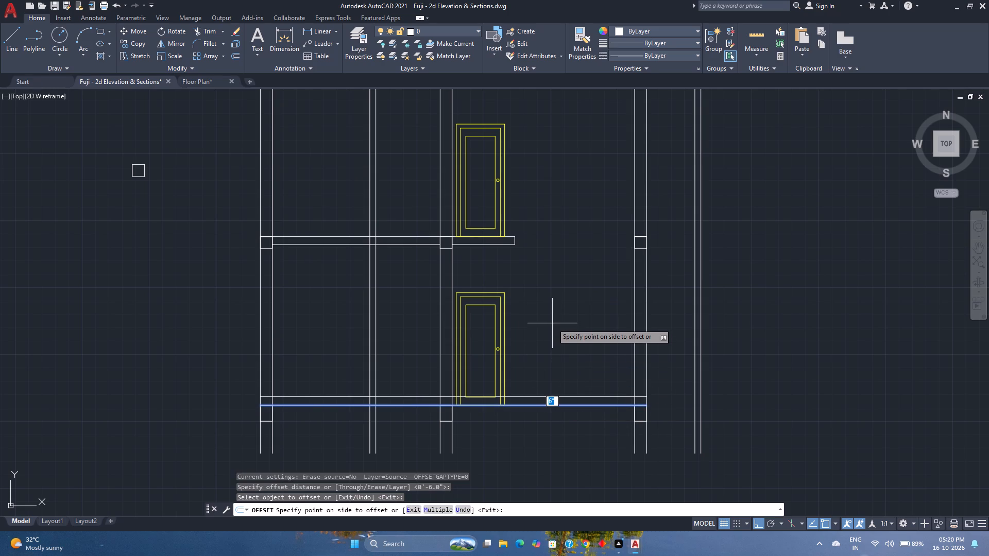
text(6')
key(Return)
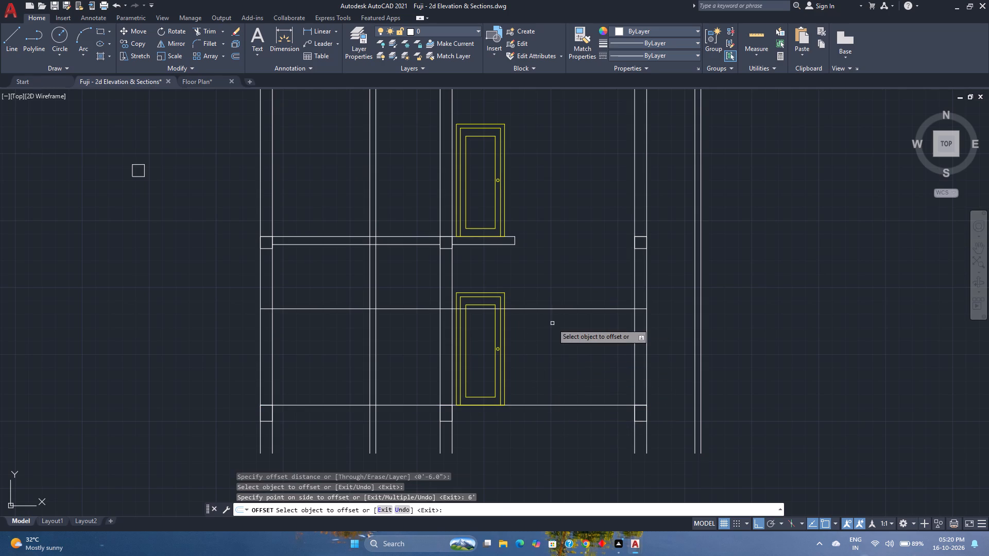
key(Escape)
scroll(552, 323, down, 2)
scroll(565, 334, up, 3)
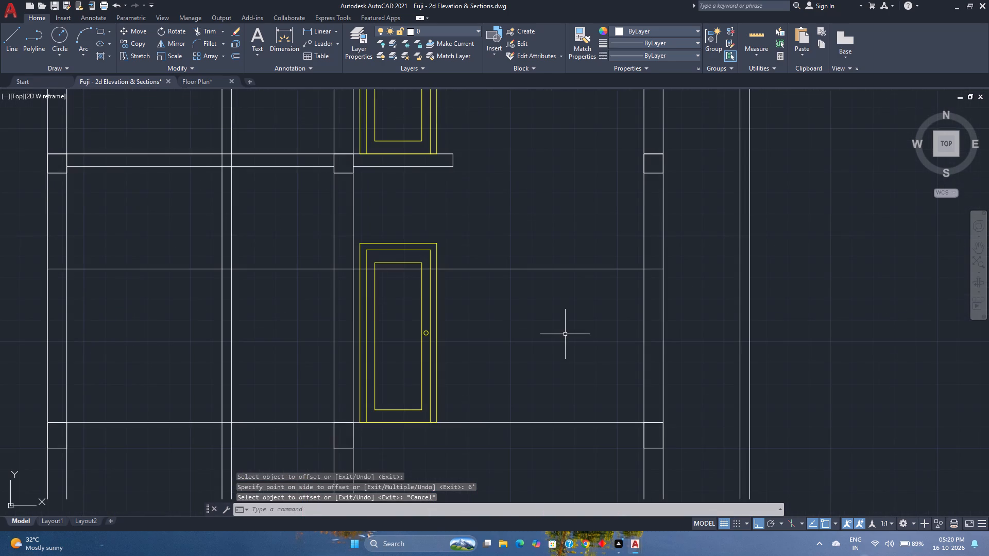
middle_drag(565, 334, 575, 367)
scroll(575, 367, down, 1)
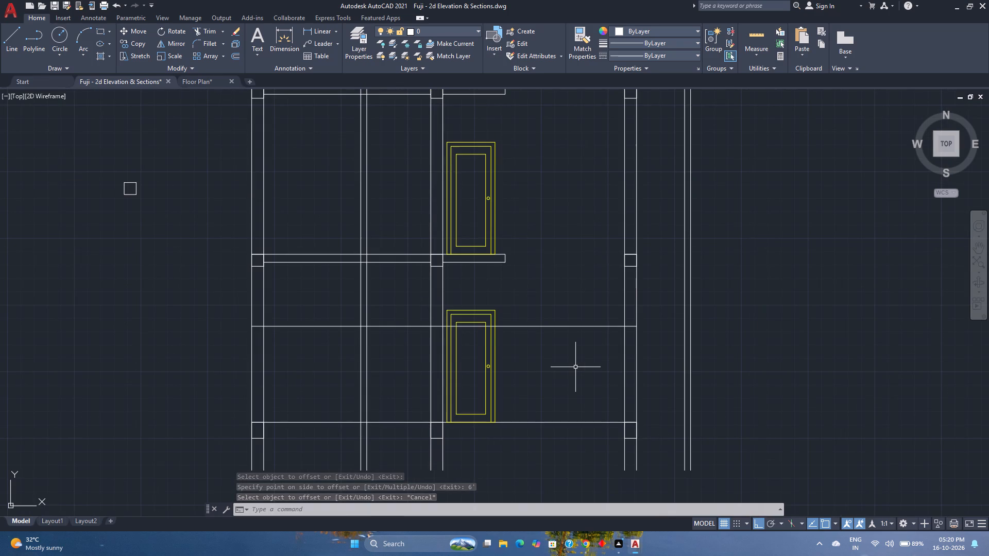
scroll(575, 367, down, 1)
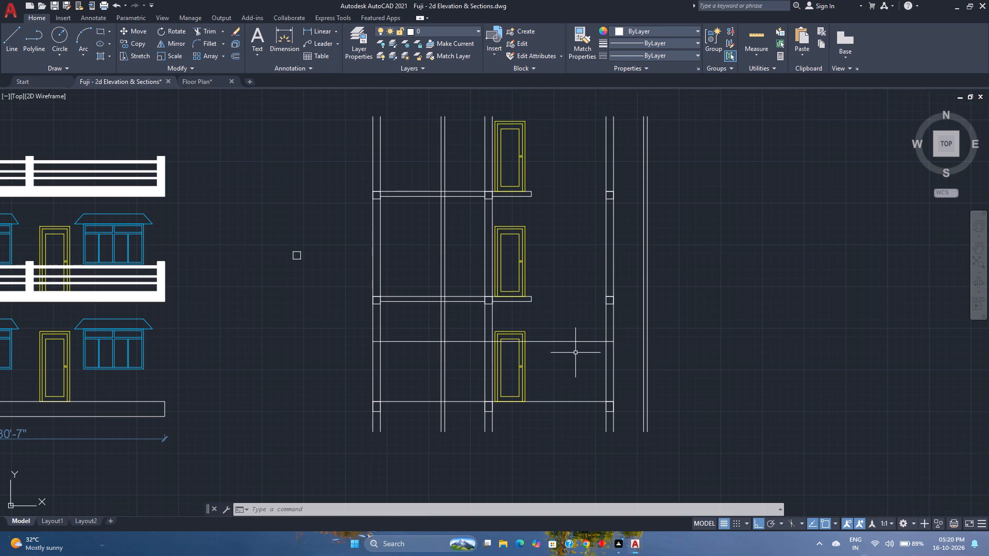
Move the section's horizontal level line above the ground floor down by 1'.
scroll(527, 401, up, 4)
scroll(527, 401, down, 4)
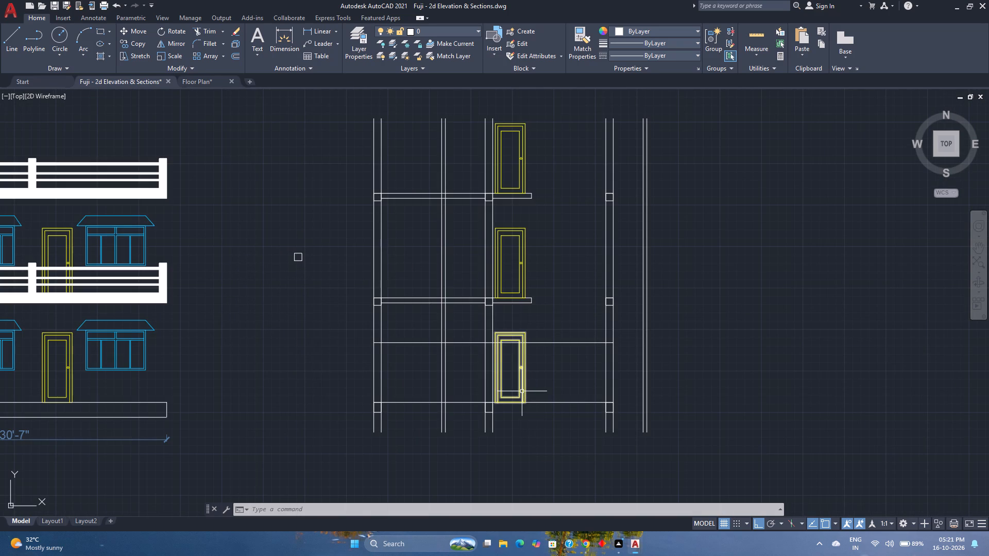
scroll(522, 391, down, 2)
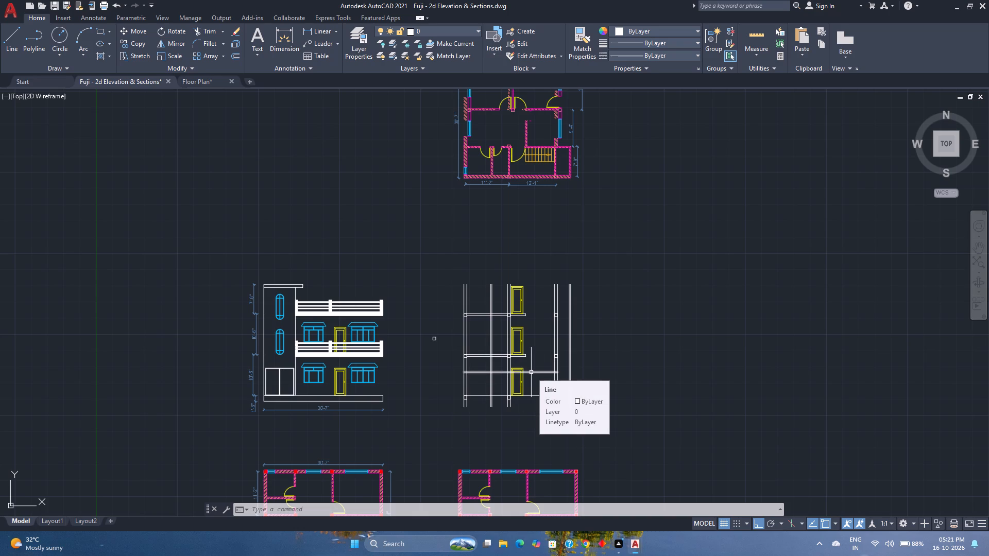
scroll(531, 372, up, 2)
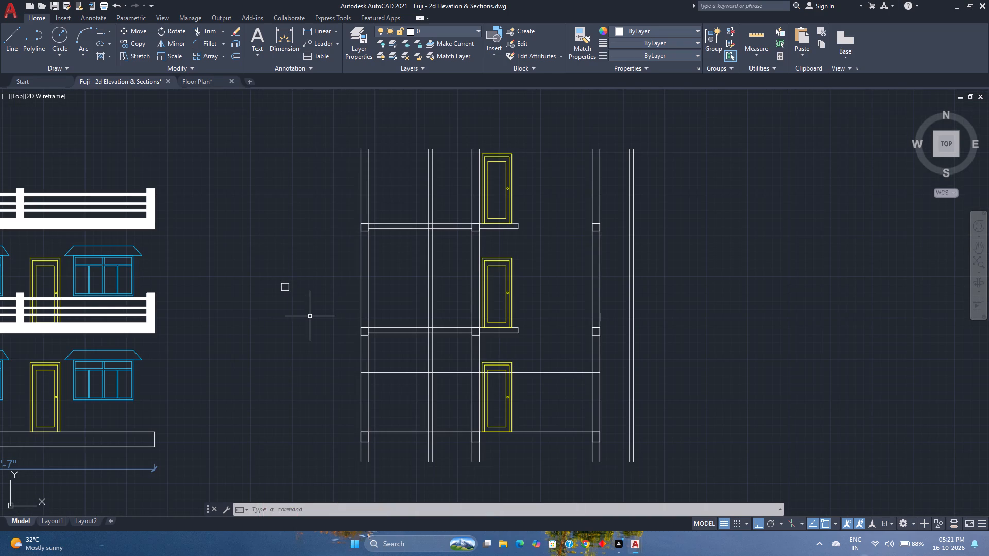
click(557, 381)
click(549, 364)
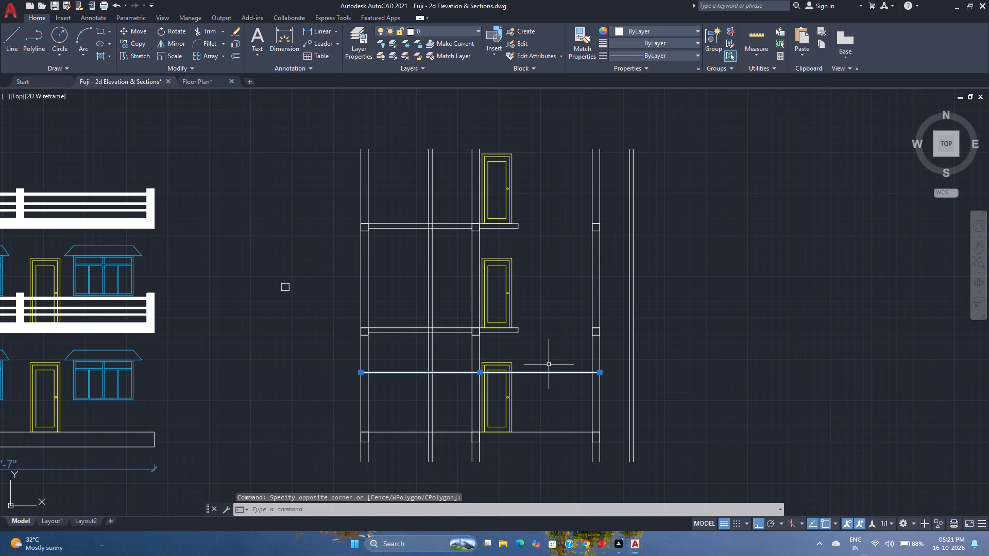
key(m)
key(Return)
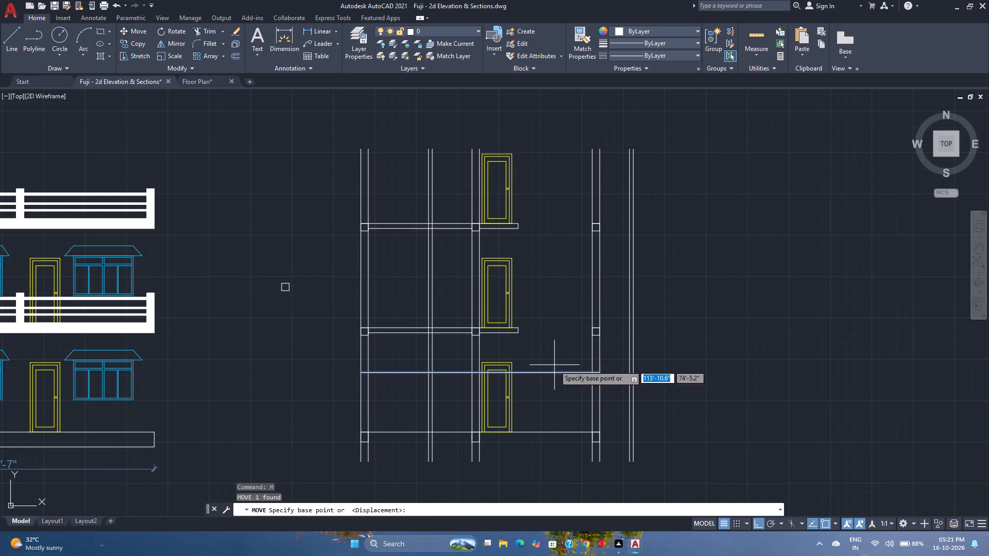
scroll(584, 383, up, 2)
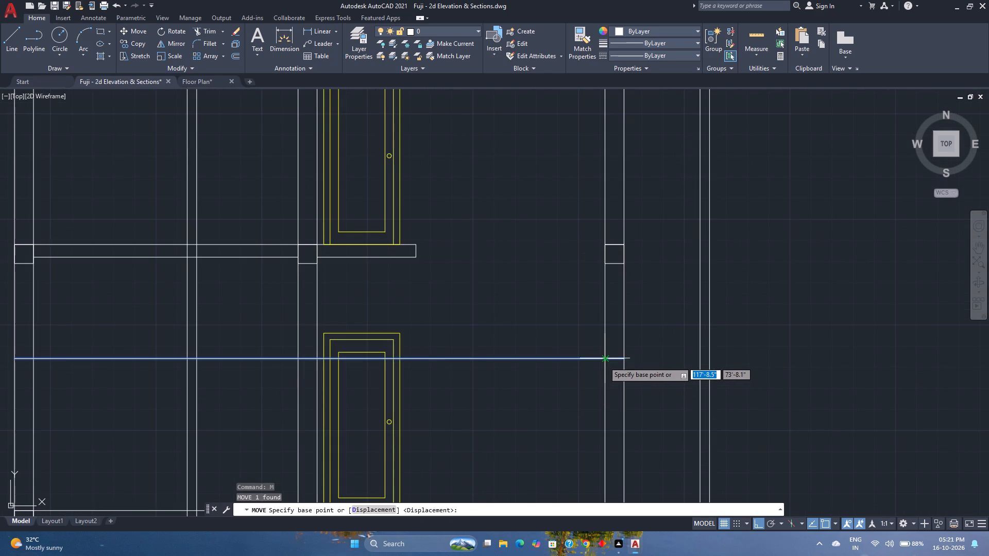
click(604, 361)
text(1')
key(Return)
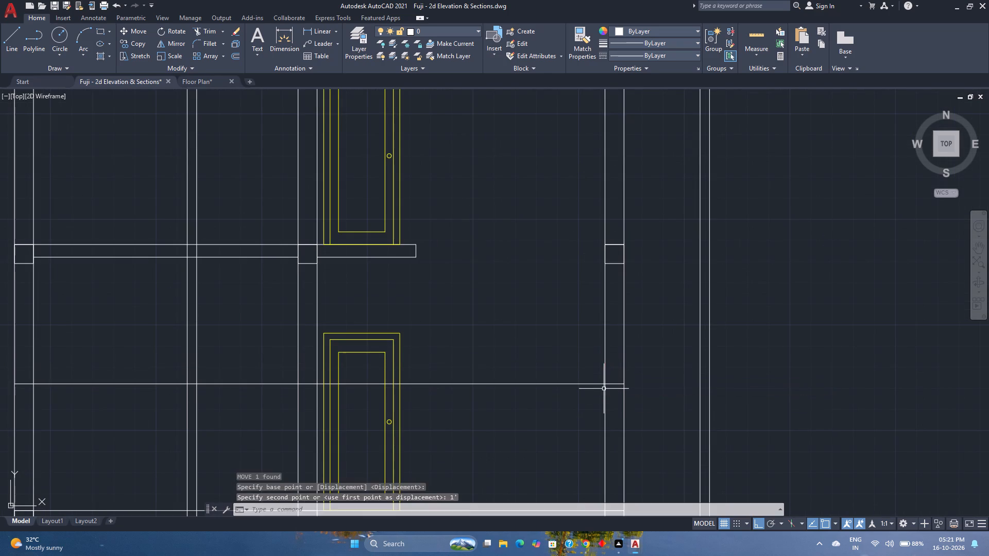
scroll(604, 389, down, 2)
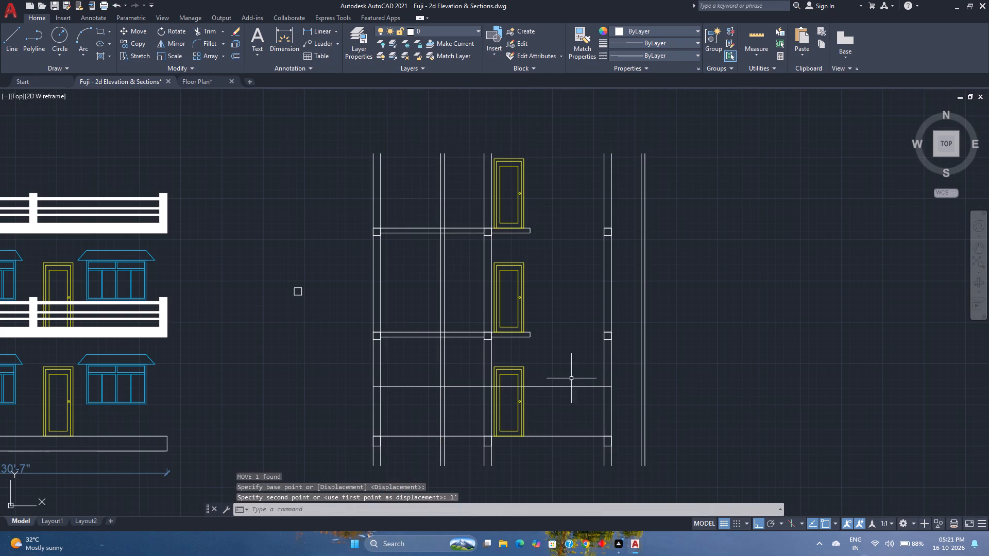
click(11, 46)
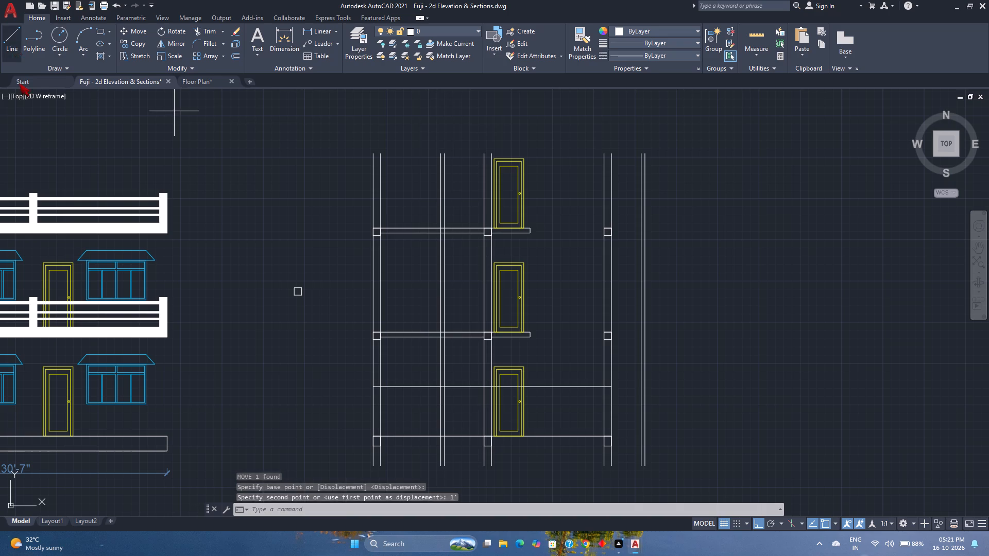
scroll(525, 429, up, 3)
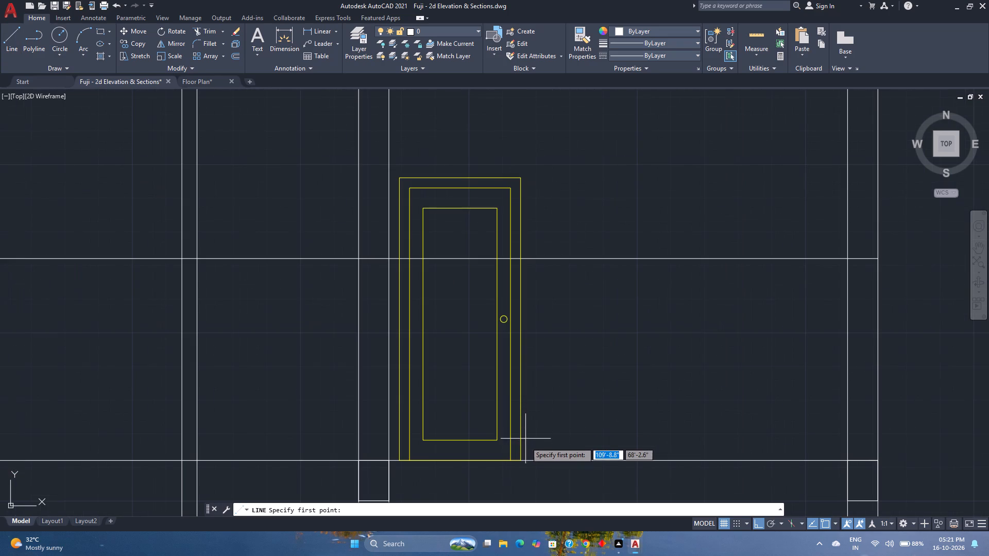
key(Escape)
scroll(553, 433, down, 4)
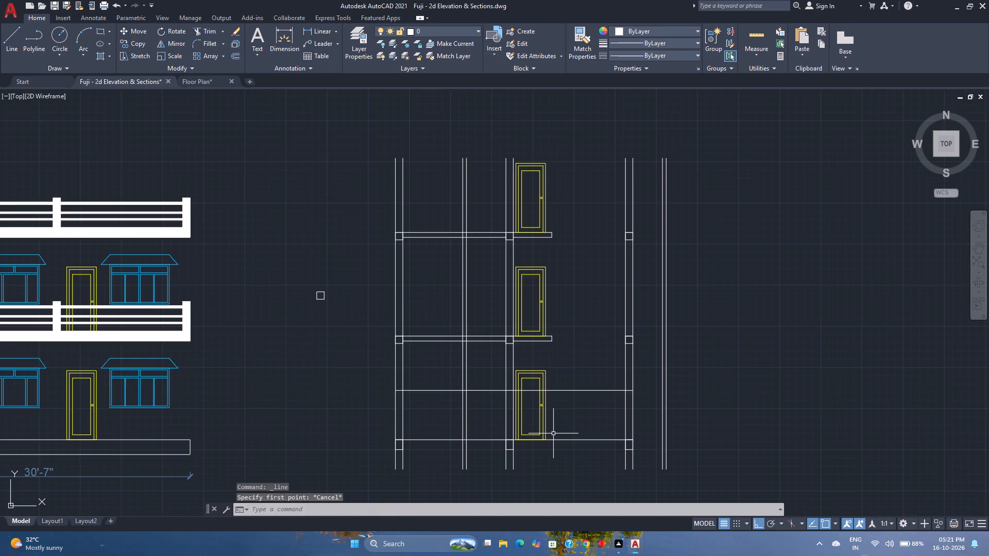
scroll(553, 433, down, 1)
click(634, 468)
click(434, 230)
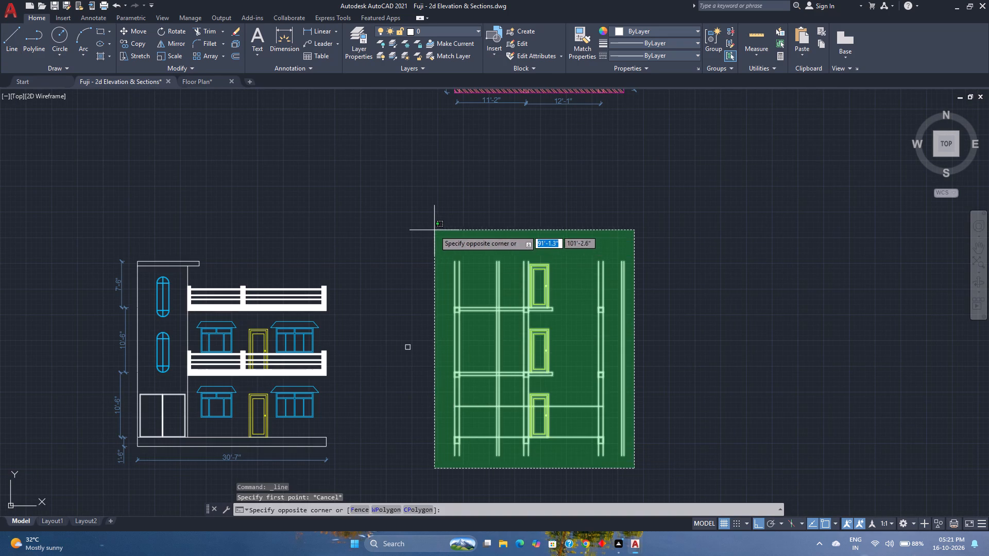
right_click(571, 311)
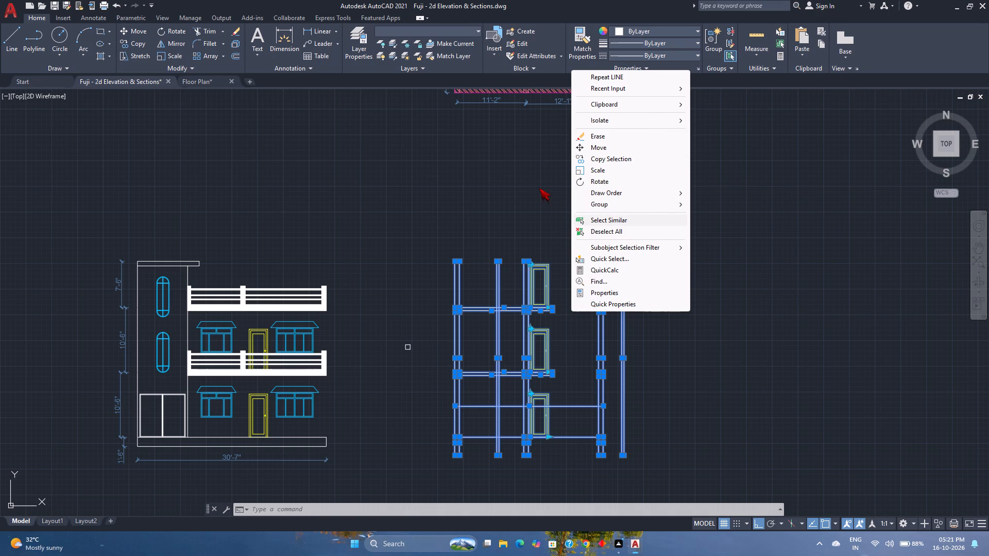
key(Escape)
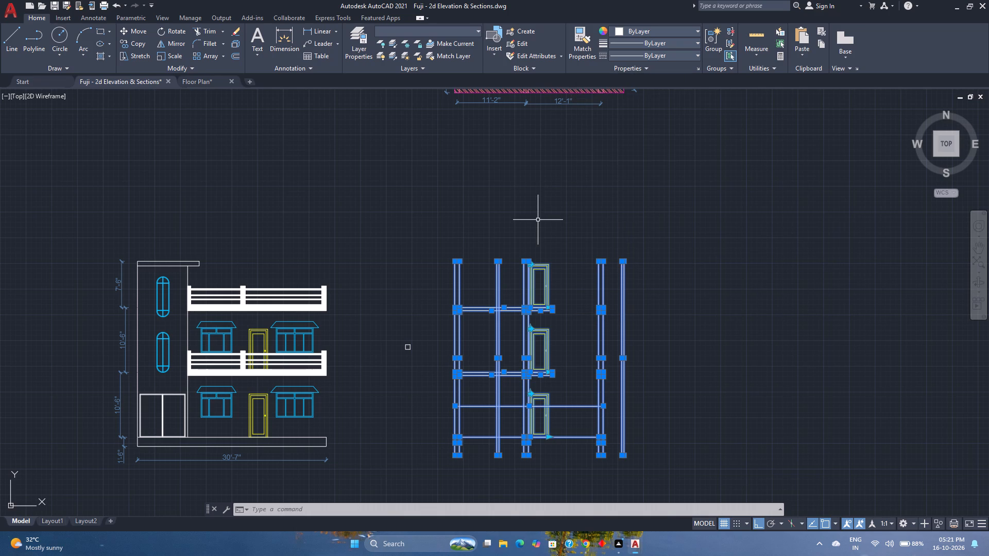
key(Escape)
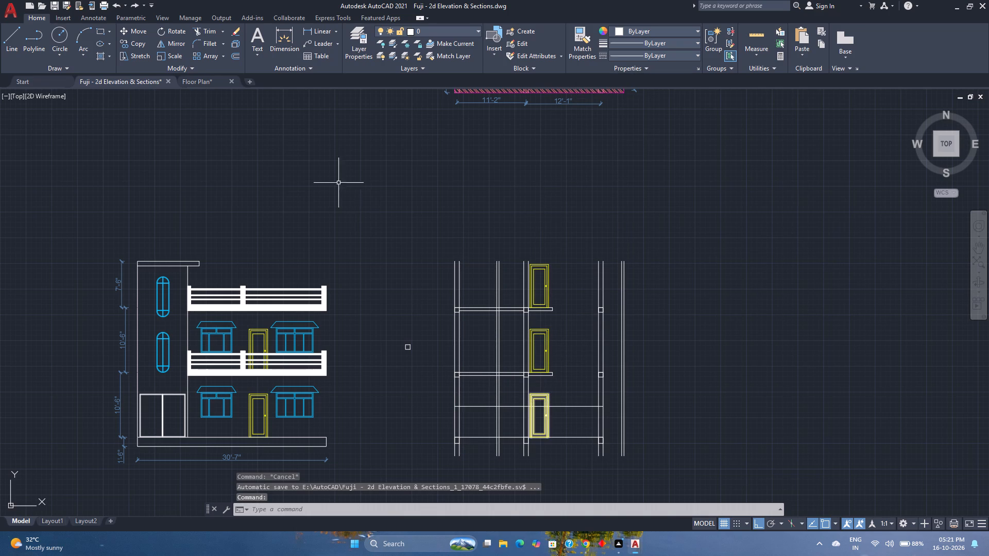
Draw connected stair lines from the ground-floor door's outer bottom corner to the level line at the far wall, and back to the first upper slab's top end corner.
key(l)
key(Return)
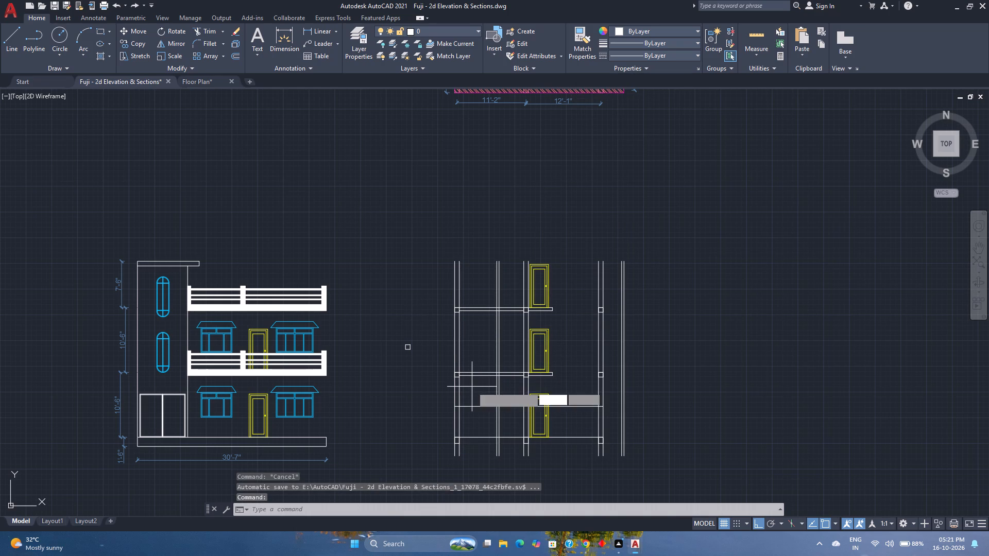
scroll(544, 437, up, 5)
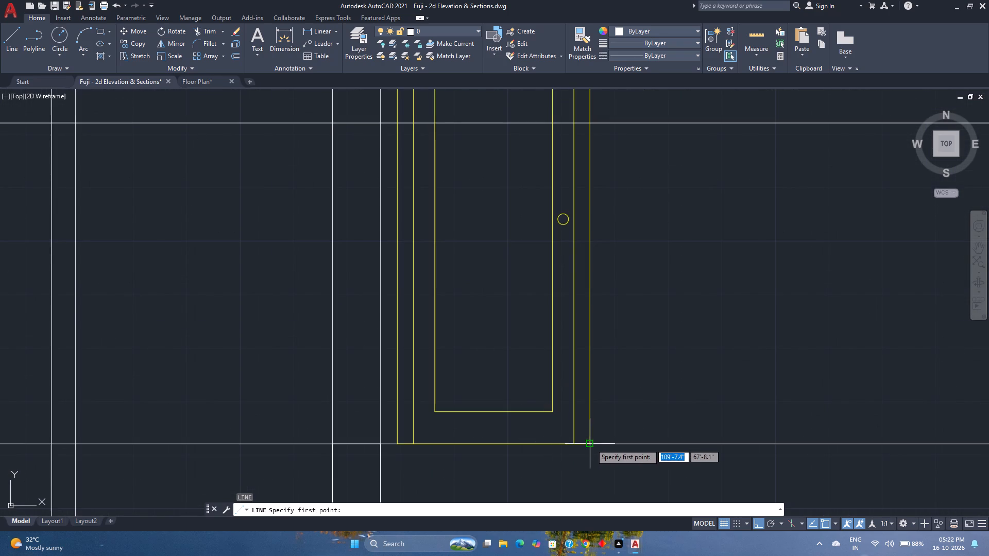
click(591, 444)
scroll(591, 443, down, 4)
scroll(723, 373, up, 3)
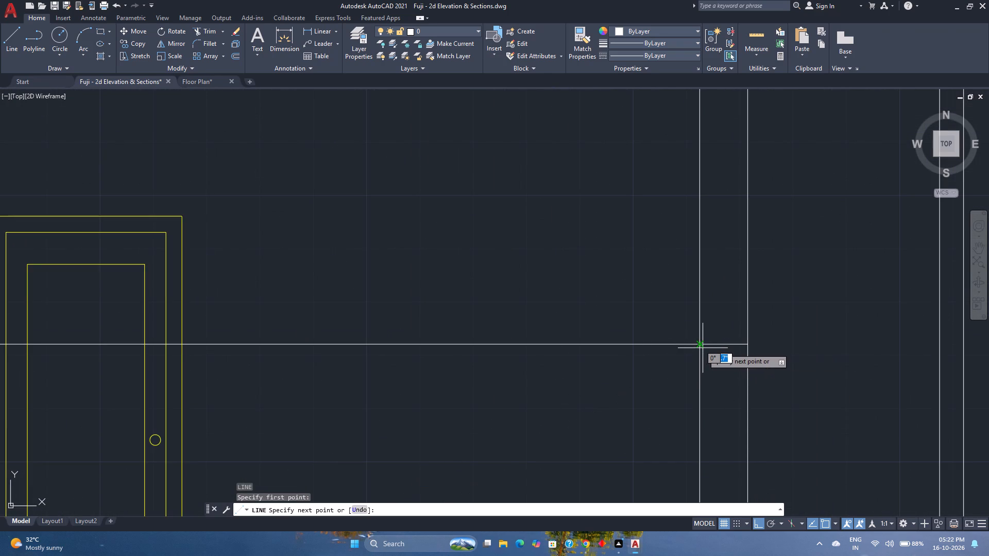
click(701, 346)
scroll(701, 346, down, 4)
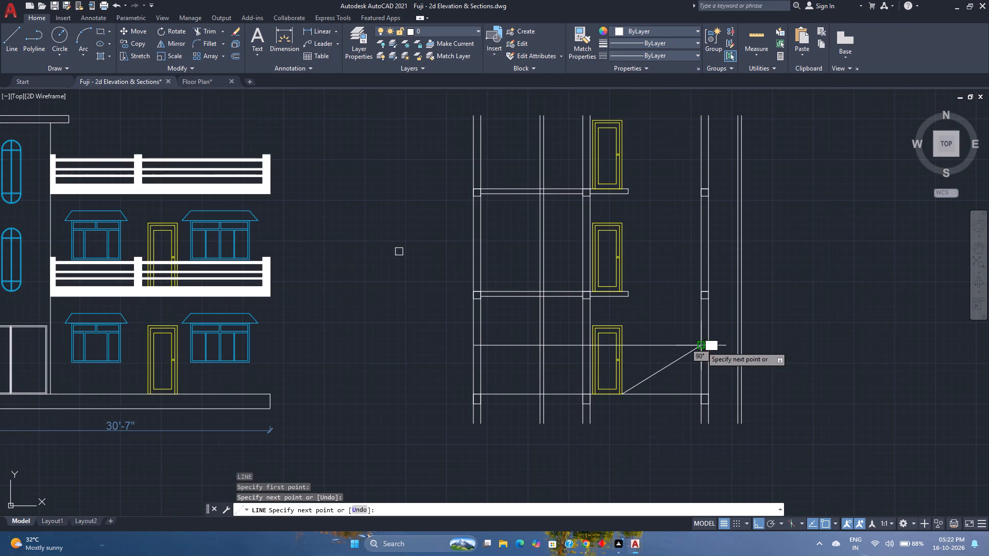
scroll(625, 287, up, 4)
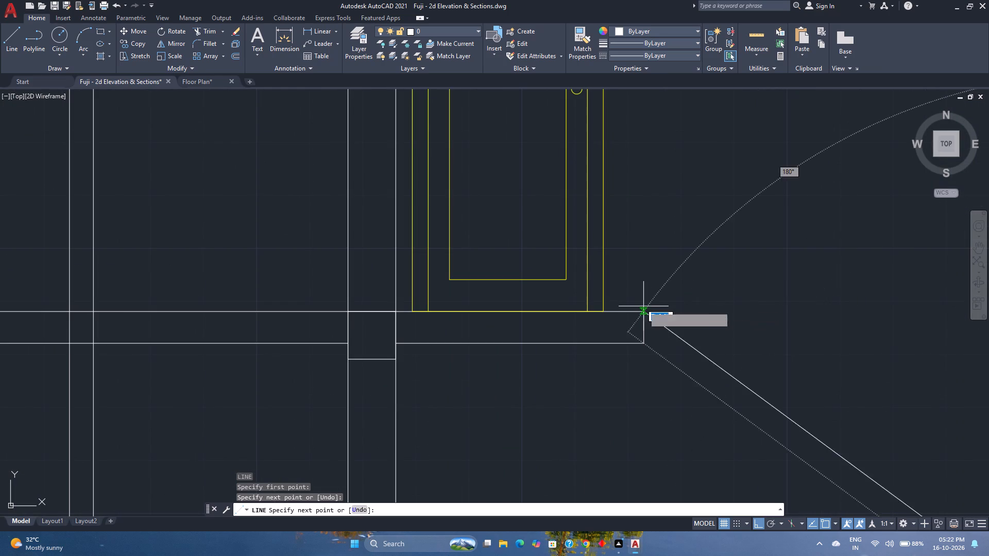
click(644, 308)
scroll(644, 308, down, 6)
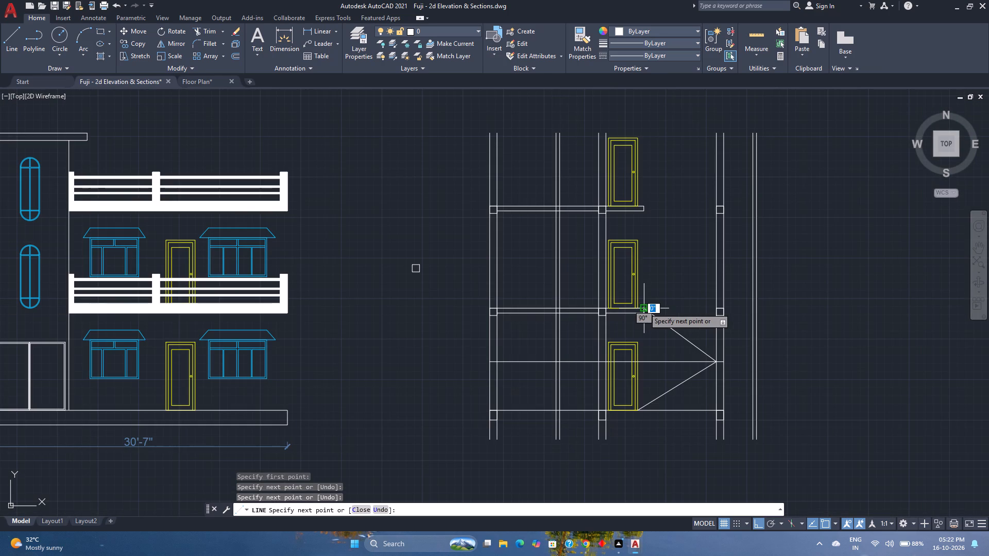
key(Escape)
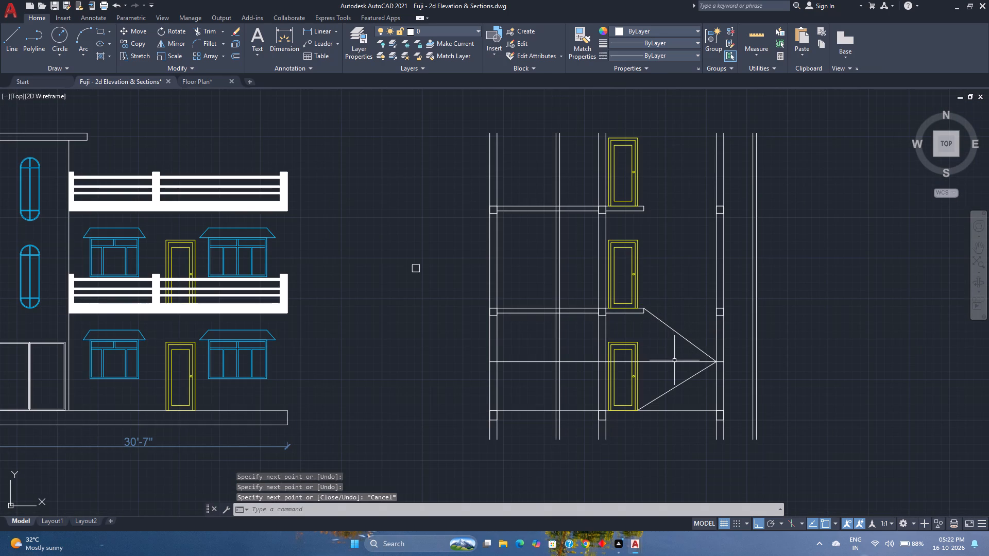
Erase the horizontal level line between the section's ground floor and first upper slab.
click(674, 360)
key(Delete)
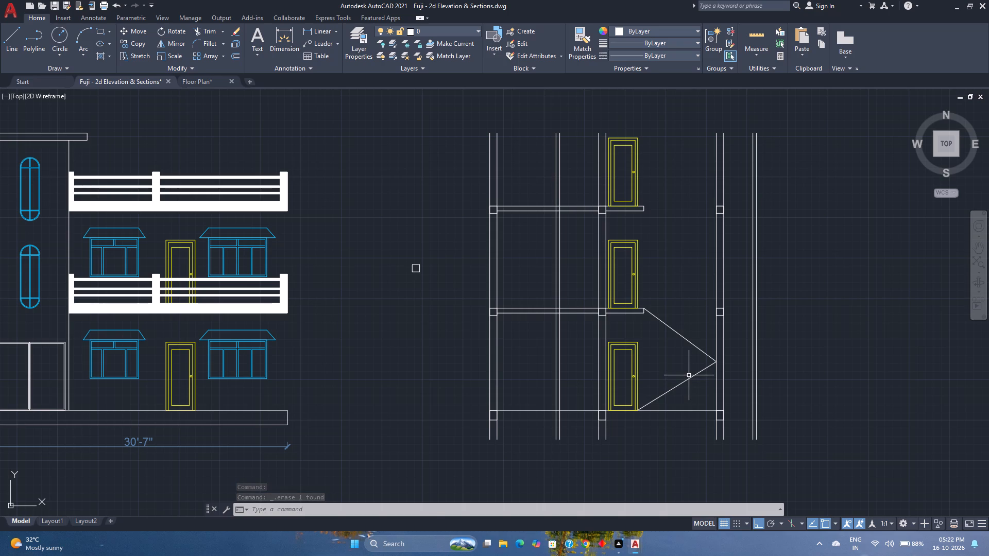
Draw vertical construction lines through all ten stair lines of the upper plan, from the first tread edge to the wall-side end.
scroll(689, 375, down, 1)
scroll(676, 342, up, 2)
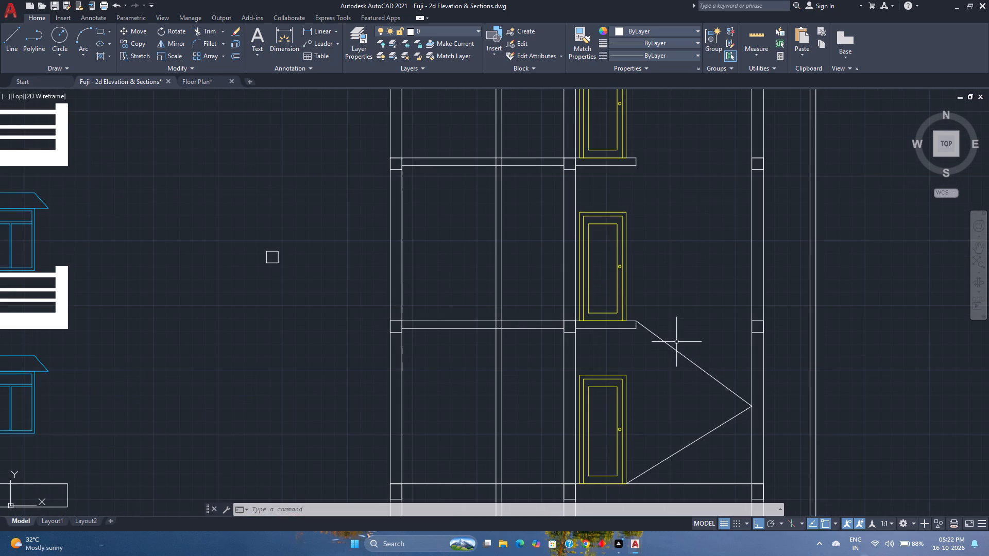
scroll(676, 342, down, 1)
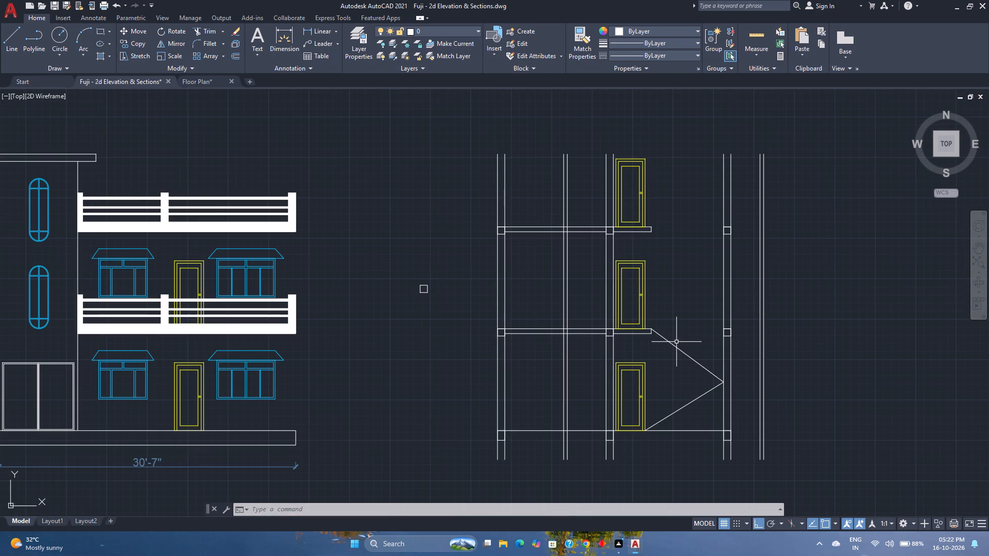
scroll(676, 342, down, 1)
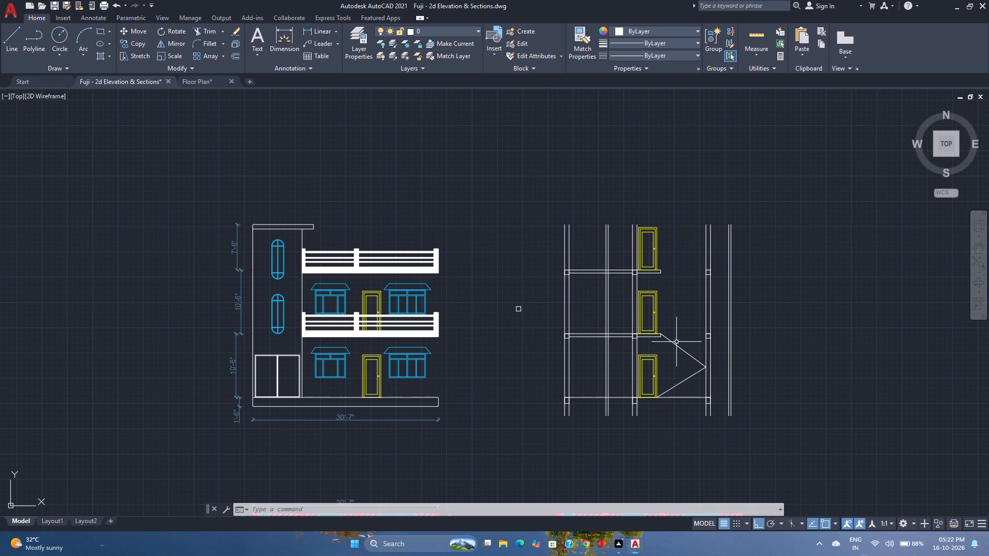
scroll(676, 342, up, 1)
scroll(676, 342, down, 3)
scroll(666, 220, up, 1)
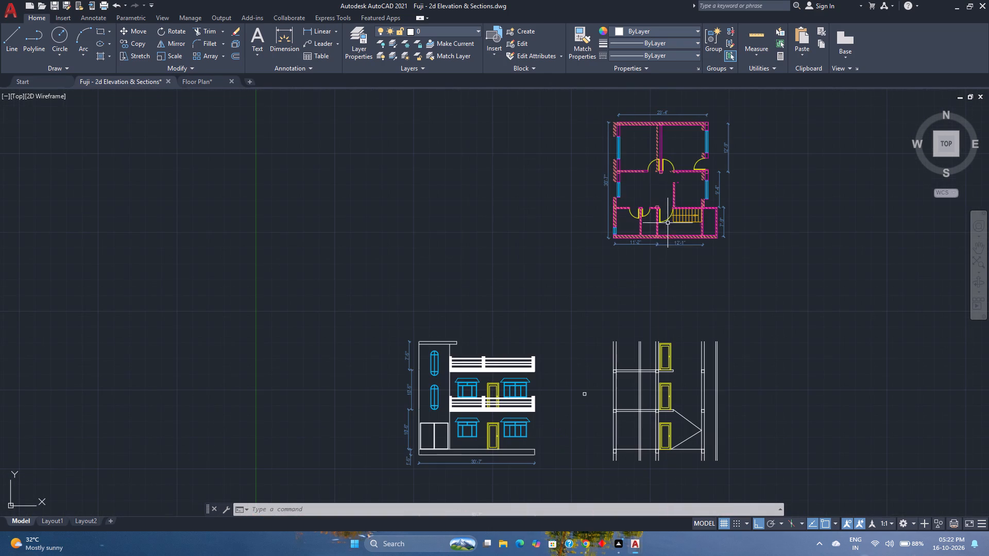
key(x)
key(l)
key(Return)
key(v)
key(Return)
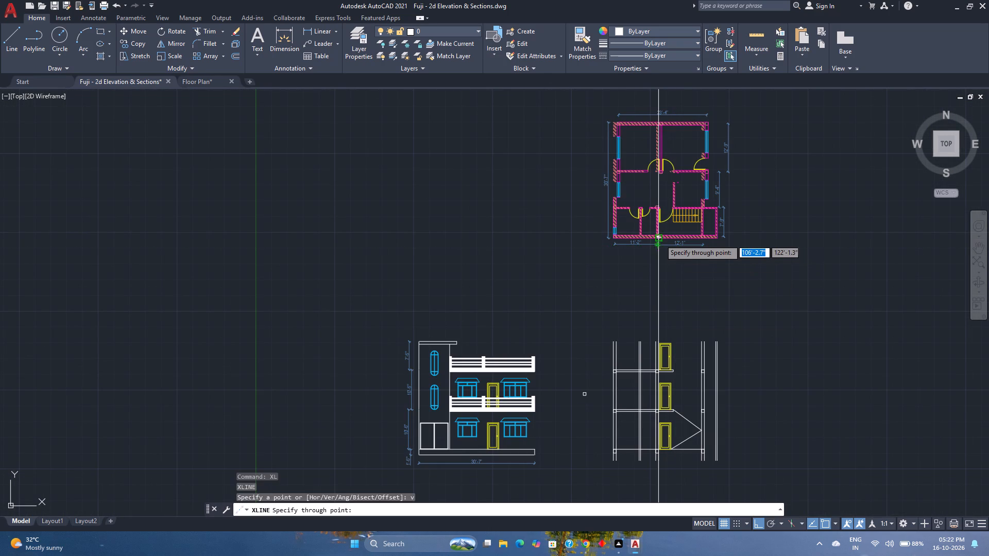
scroll(666, 234, up, 7)
middle_drag(679, 214, 645, 328)
middle_click(644, 330)
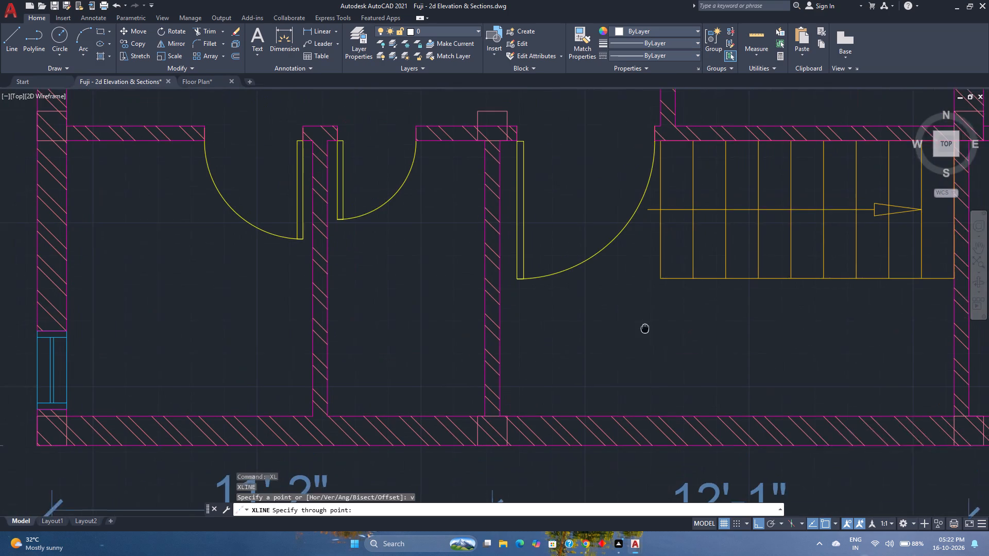
middle_click(641, 338)
middle_click(640, 342)
click(659, 288)
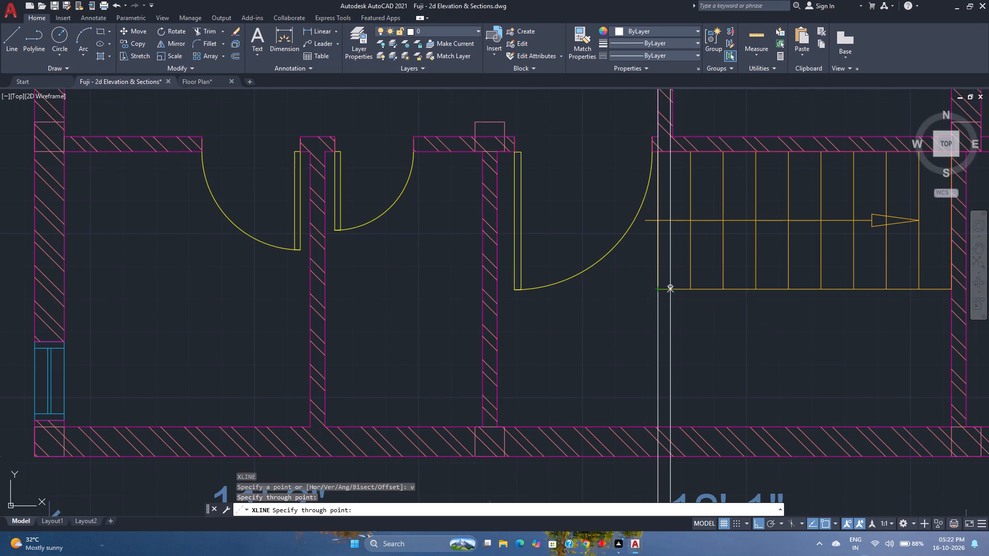
click(691, 284)
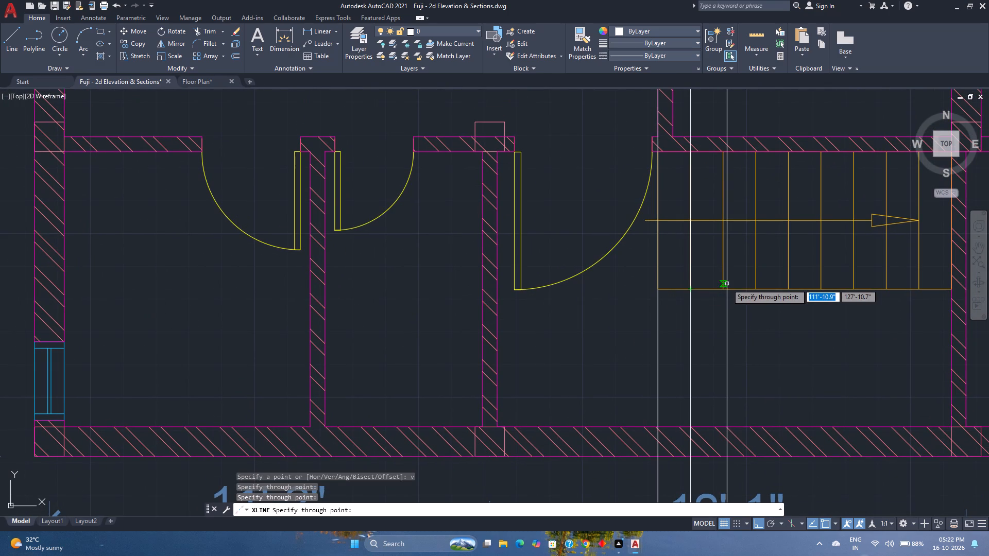
click(725, 287)
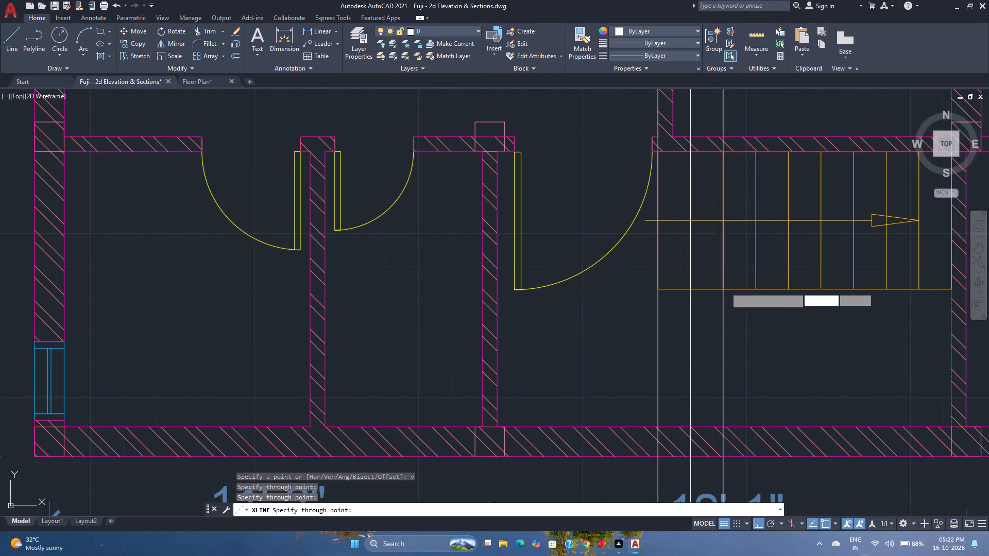
click(754, 290)
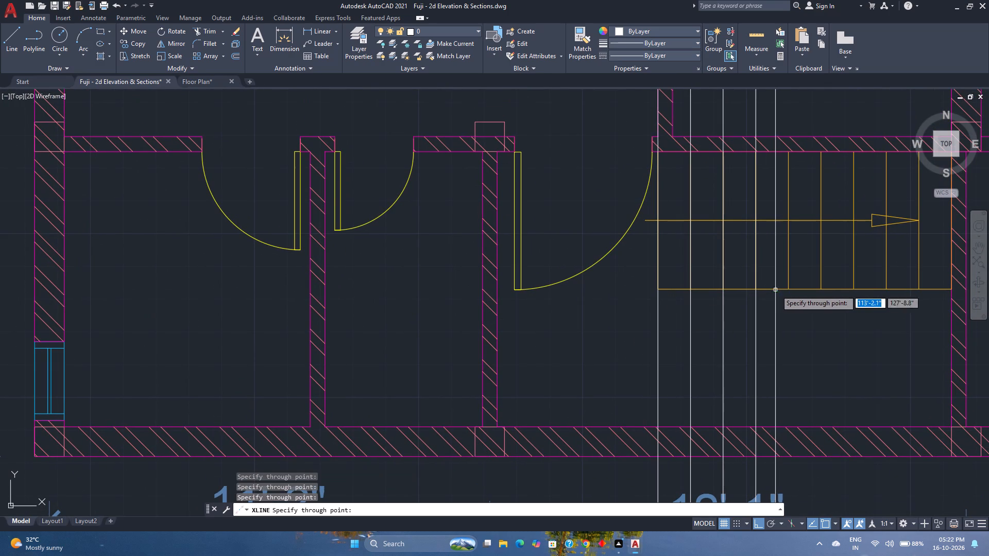
click(786, 290)
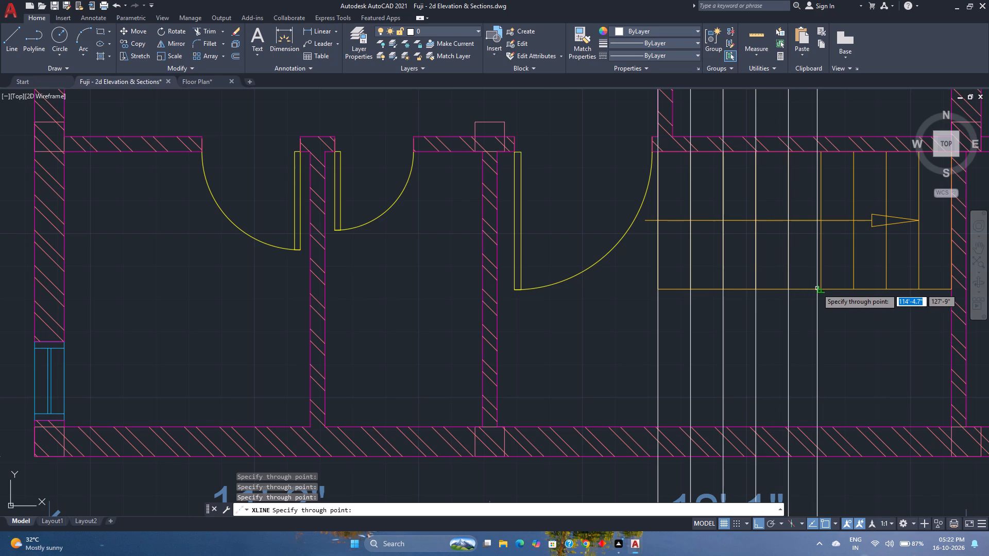
click(819, 288)
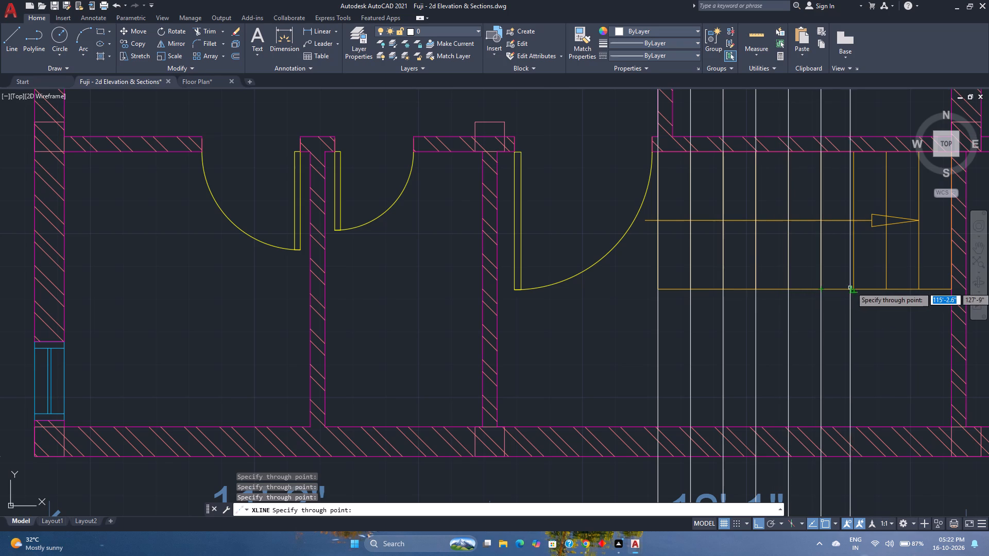
click(855, 287)
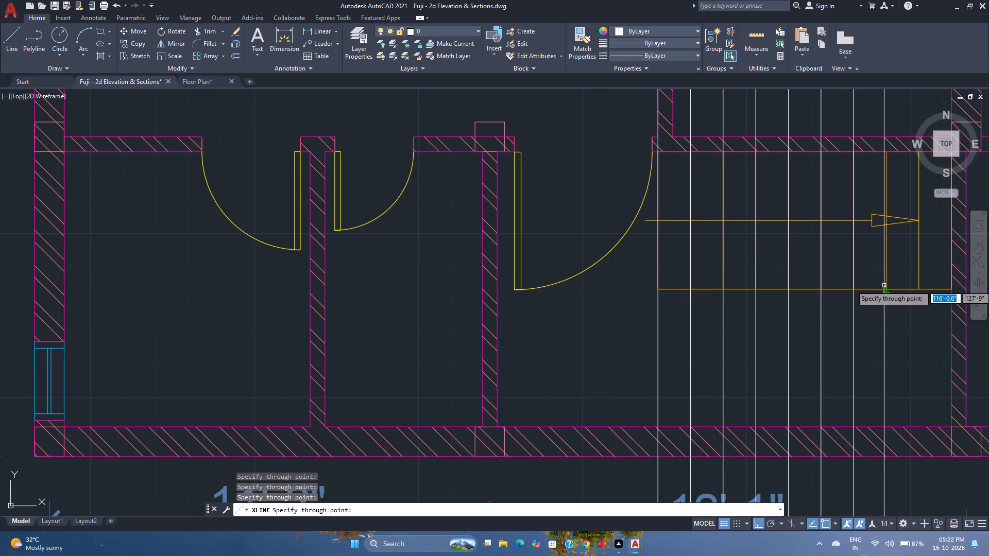
click(884, 285)
click(919, 285)
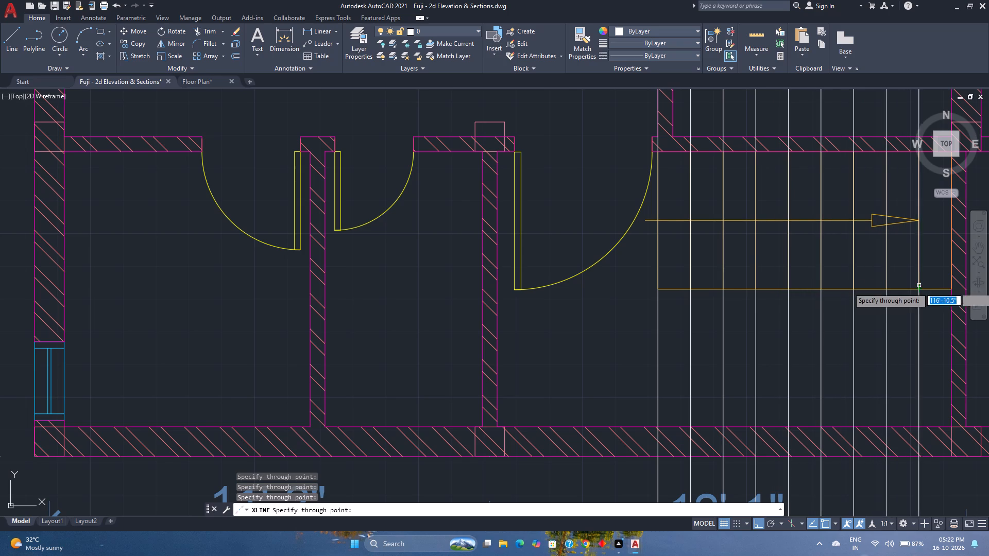
middle_drag(914, 289, 842, 292)
middle_drag(821, 292, 815, 292)
middle_drag(808, 292, 773, 292)
middle_click(773, 292)
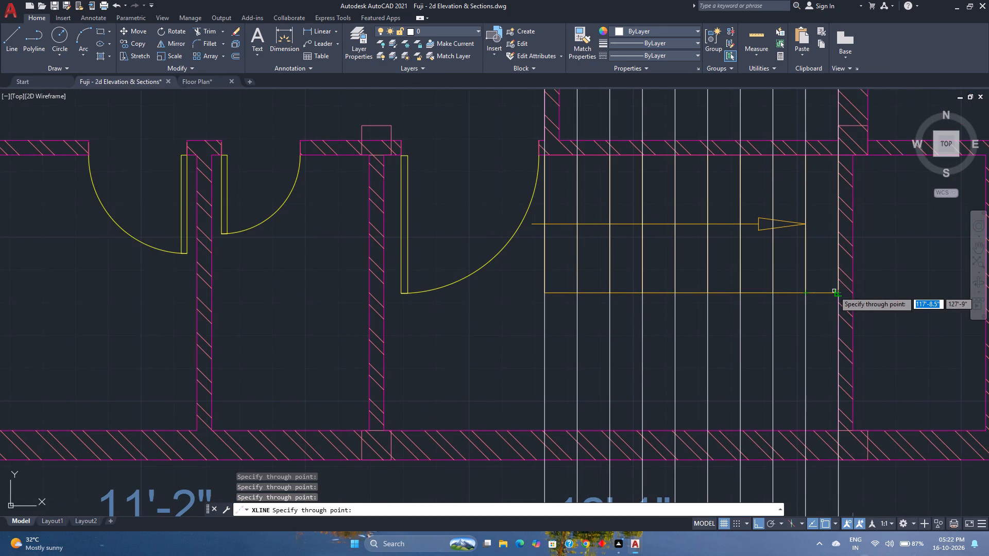
click(834, 291)
Add a vertical construction line through the inner bottom corner of the outermost wall beyond the stairs on the upper plan.
scroll(834, 291, down, 2)
middle_drag(834, 291, 690, 246)
middle_click(689, 245)
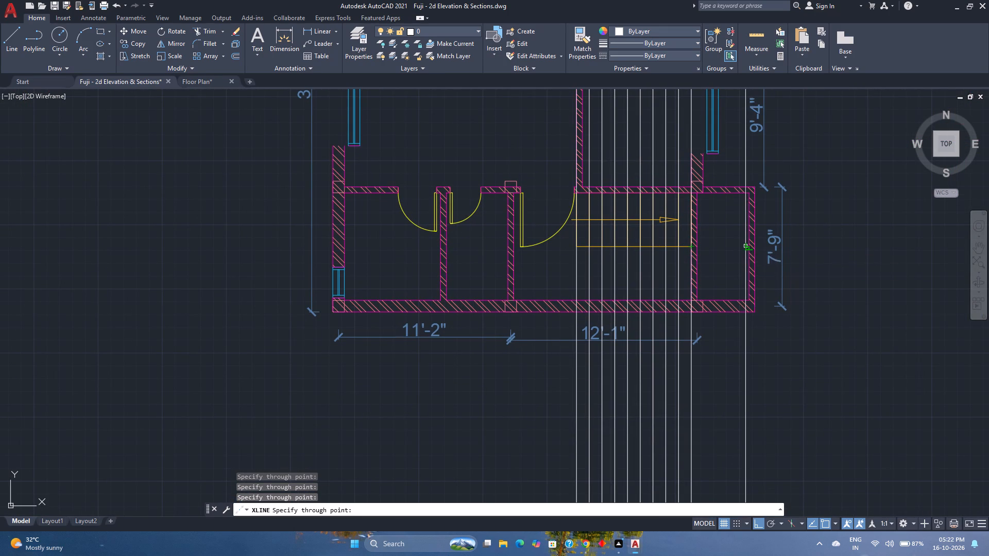
click(746, 299)
key(Escape)
Examine the section's lower stair line and ground-floor door against the projected tread lines and the upper plan's stairs.
scroll(689, 282, down, 4)
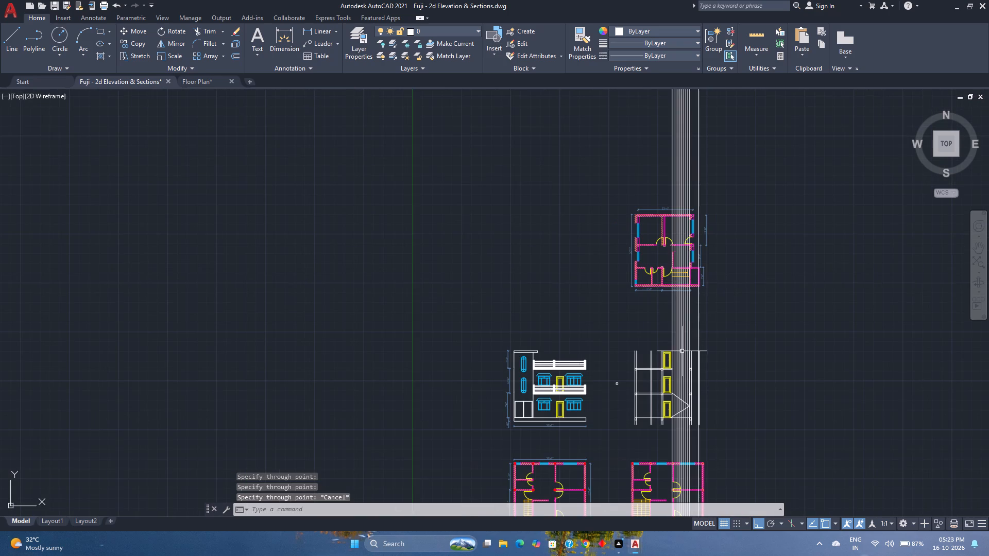
middle_drag(681, 359, 647, 304)
scroll(641, 404, up, 3)
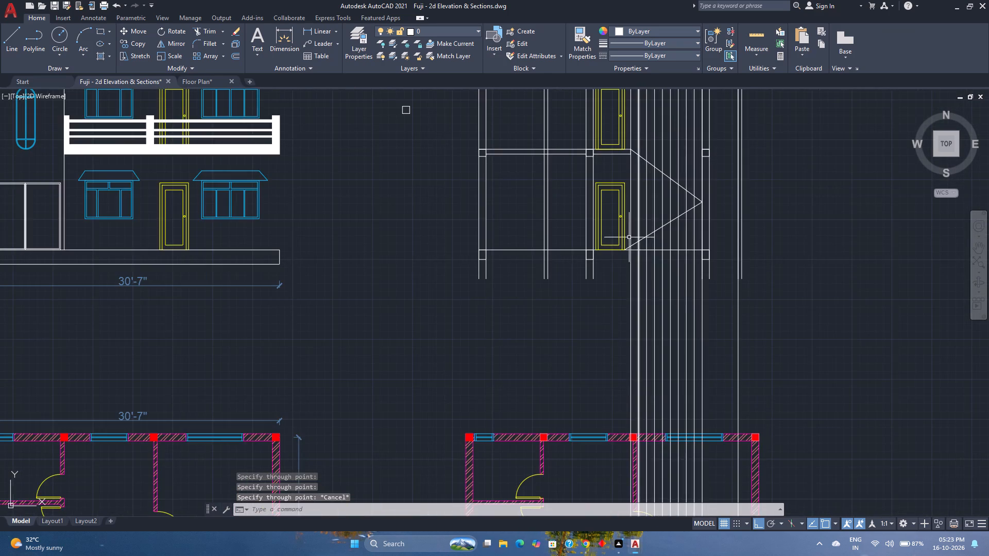
scroll(638, 233, up, 4)
scroll(663, 250, down, 2)
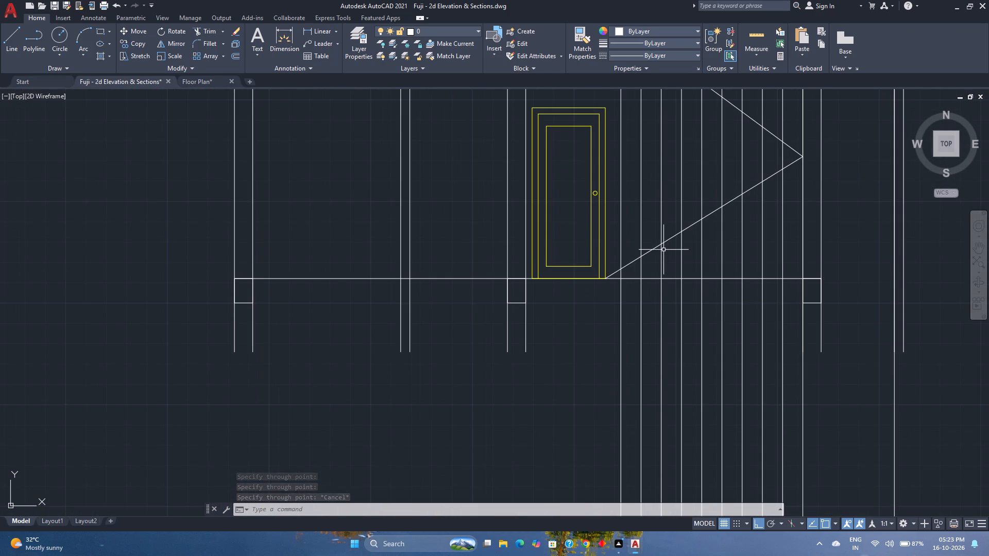
click(692, 223)
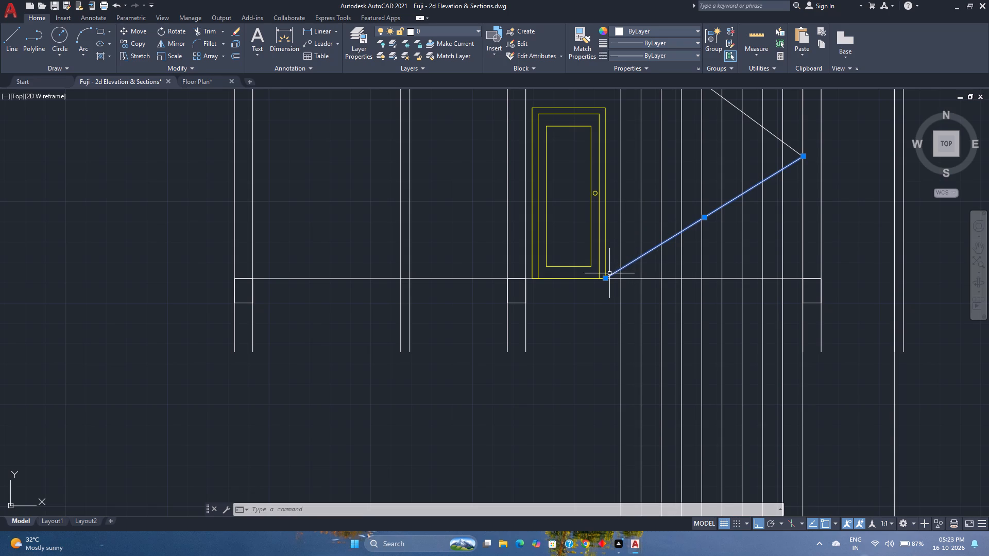
scroll(609, 273, up, 3)
scroll(609, 273, down, 4)
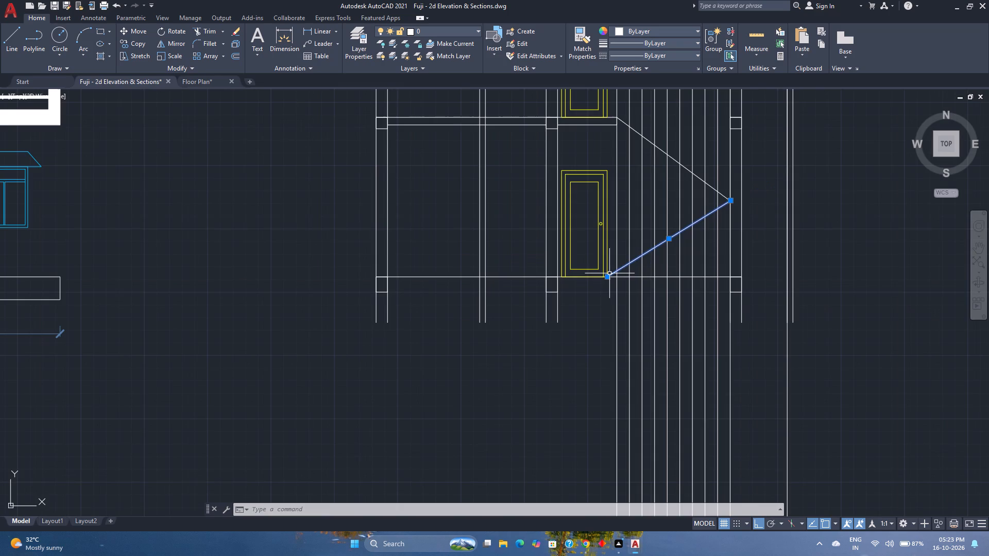
scroll(609, 273, down, 4)
scroll(620, 204, up, 3)
middle_drag(620, 204, 632, 349)
scroll(602, 279, down, 2)
scroll(607, 175, up, 2)
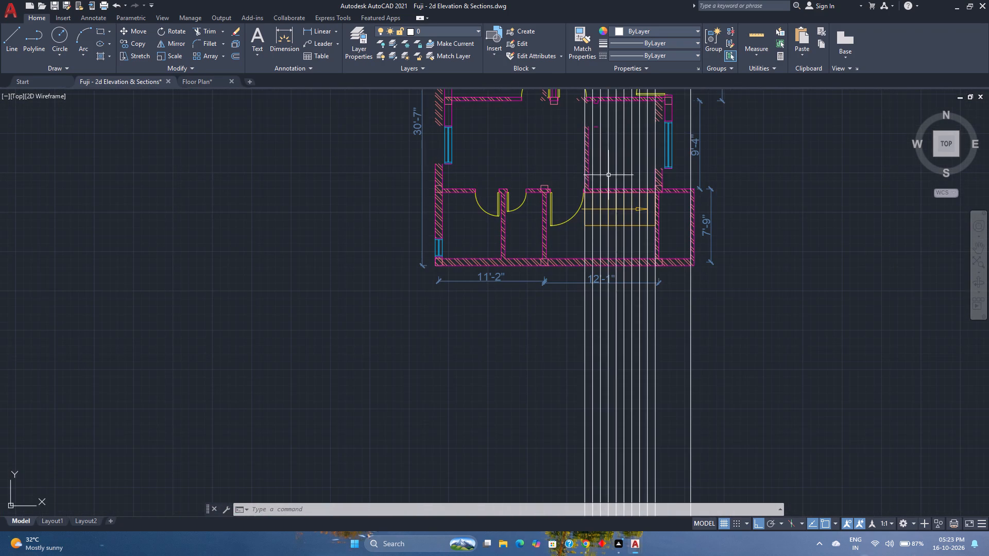
scroll(618, 218, up, 1)
scroll(618, 218, down, 5)
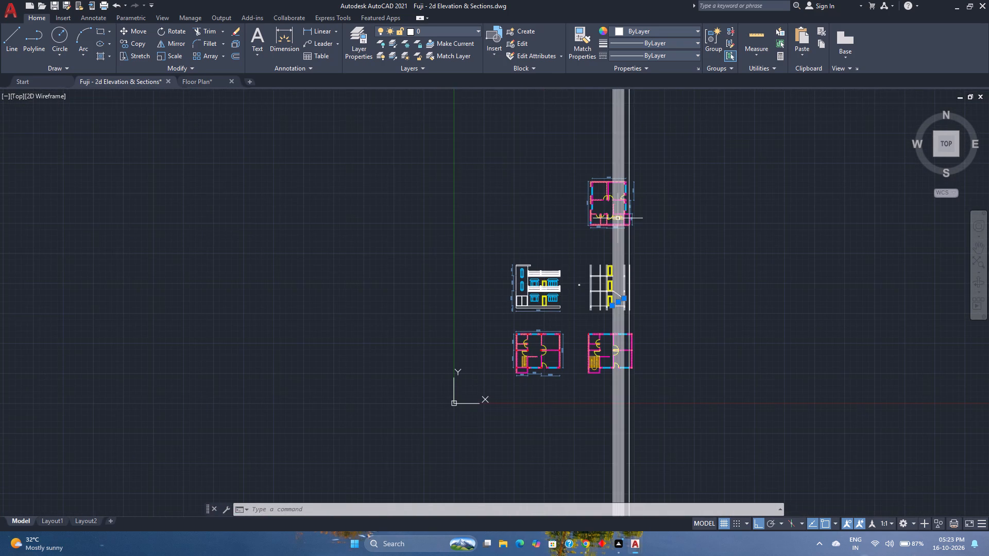
scroll(611, 210, up, 6)
scroll(621, 231, down, 5)
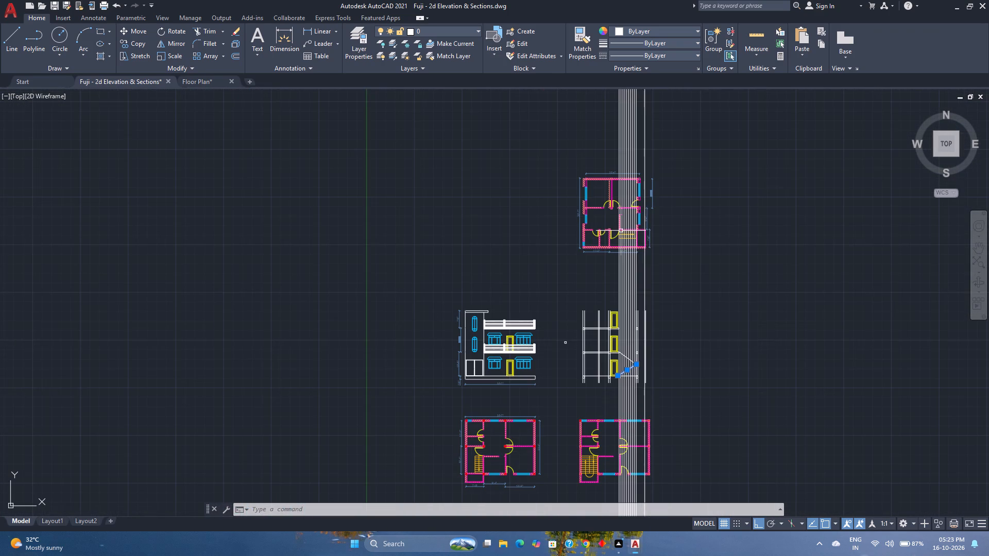
middle_drag(630, 437, 598, 305)
middle_drag(598, 296, 598, 284)
scroll(599, 281, down, 2)
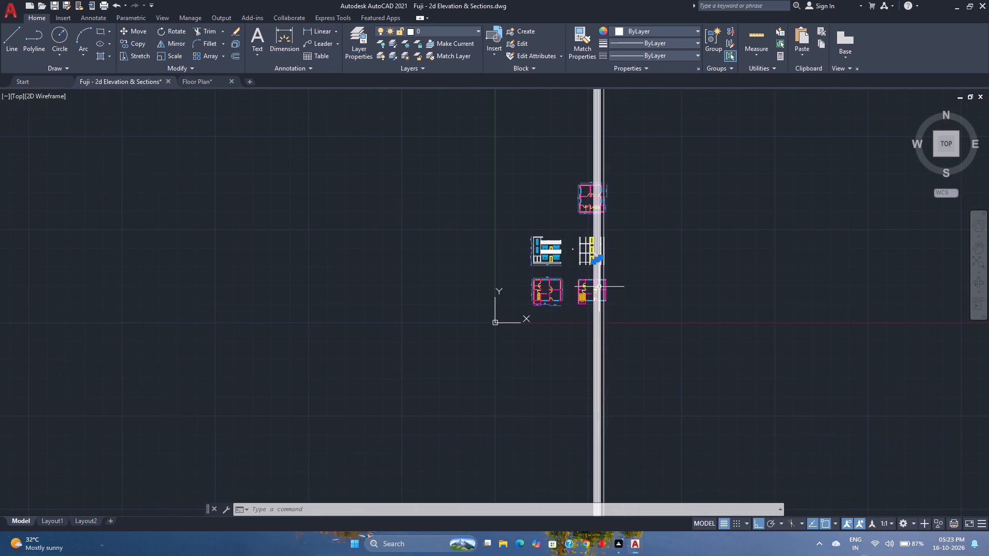
scroll(596, 297, up, 3)
scroll(586, 301, down, 5)
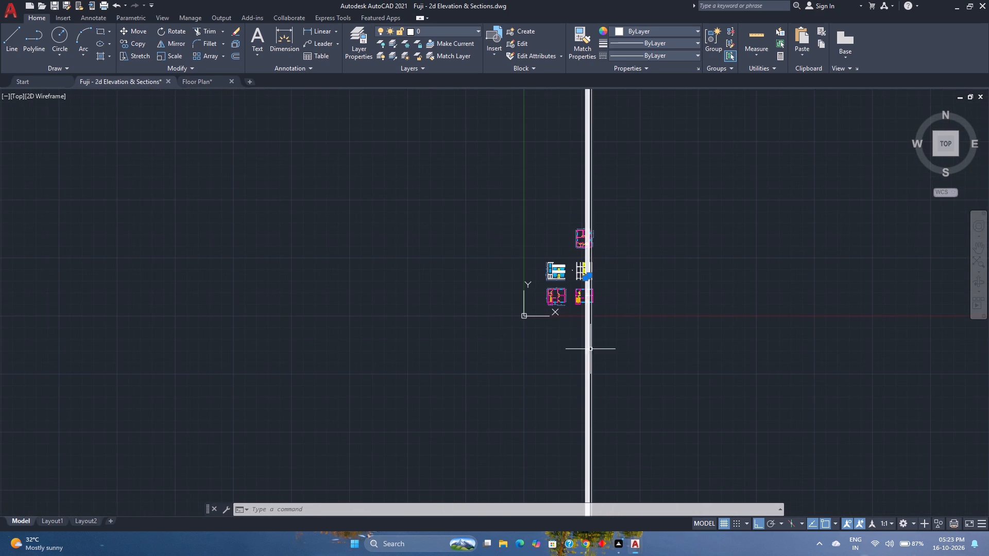
middle_drag(591, 363, 565, 307)
middle_drag(566, 294, 571, 266)
scroll(574, 274, down, 2)
scroll(575, 265, up, 3)
scroll(570, 217, up, 1)
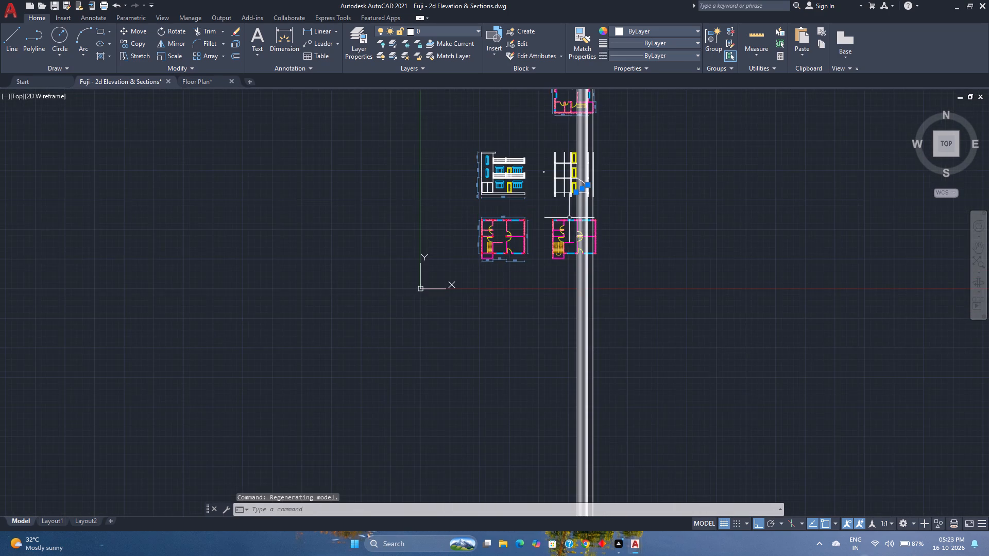
scroll(588, 185, up, 2)
scroll(567, 145, up, 4)
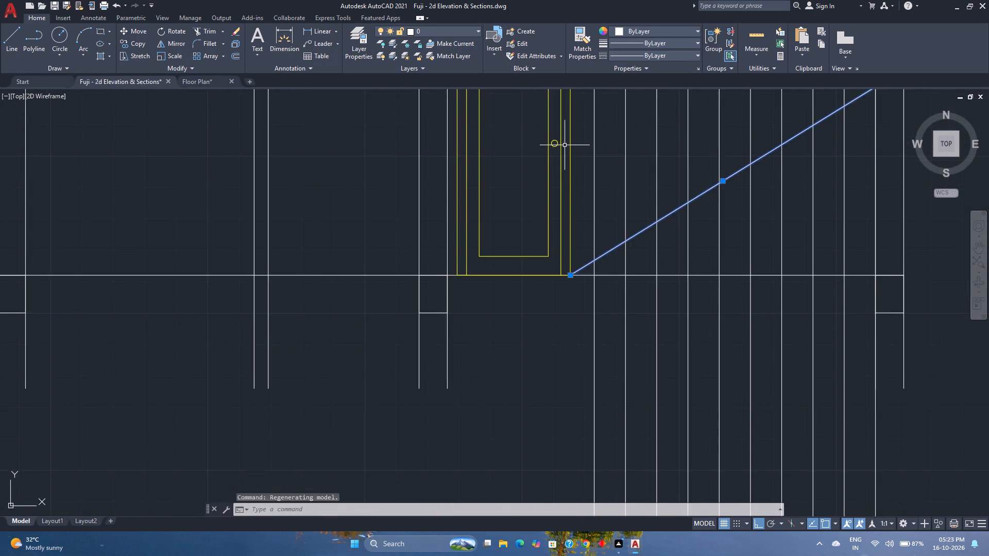
middle_drag(565, 145, 612, 274)
middle_click(612, 275)
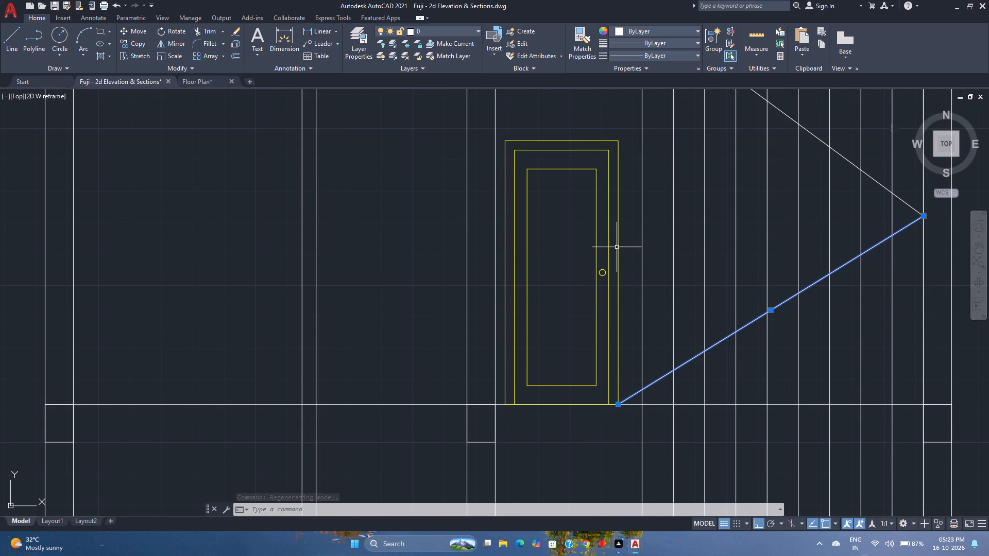
click(619, 245)
scroll(619, 245, down, 2)
middle_drag(619, 245, 617, 267)
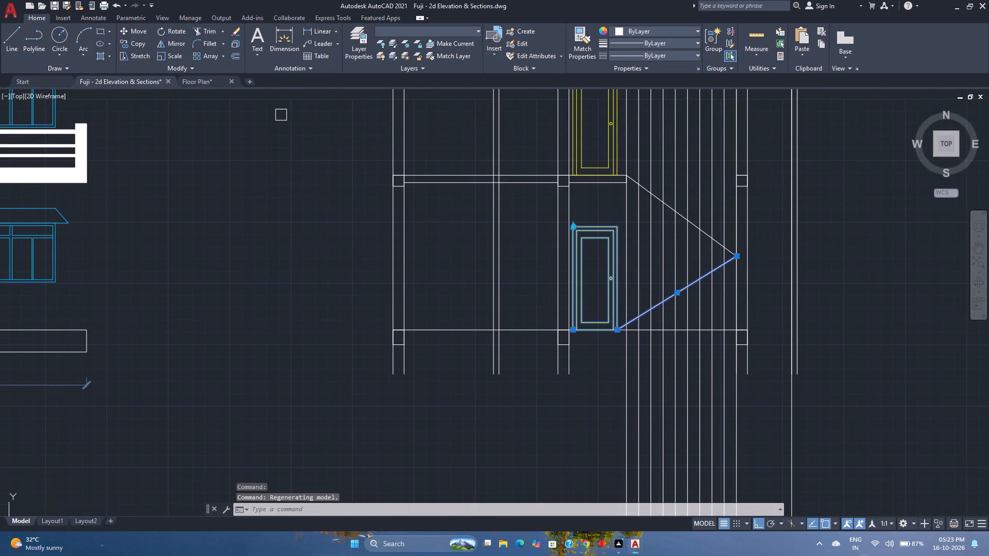
scroll(614, 329, up, 3)
key(Escape)
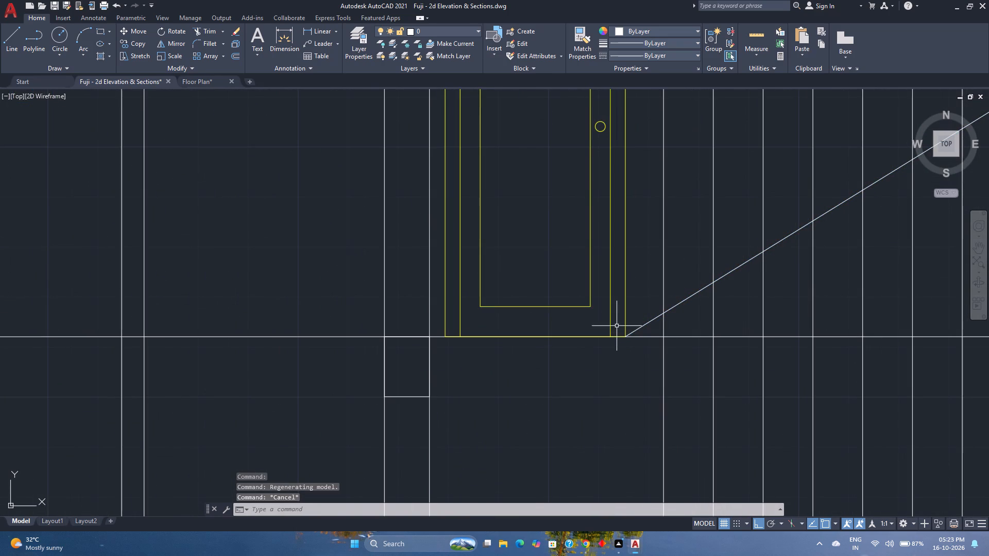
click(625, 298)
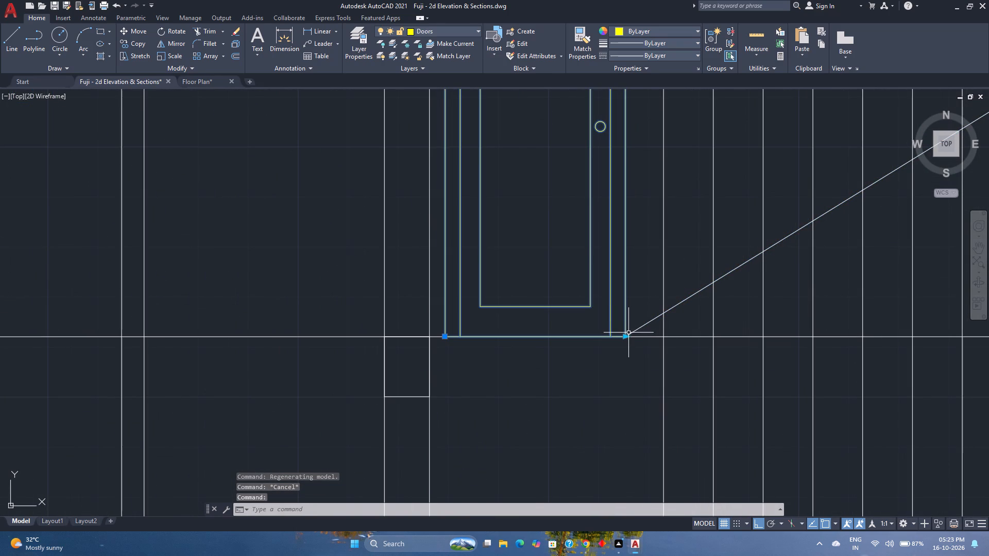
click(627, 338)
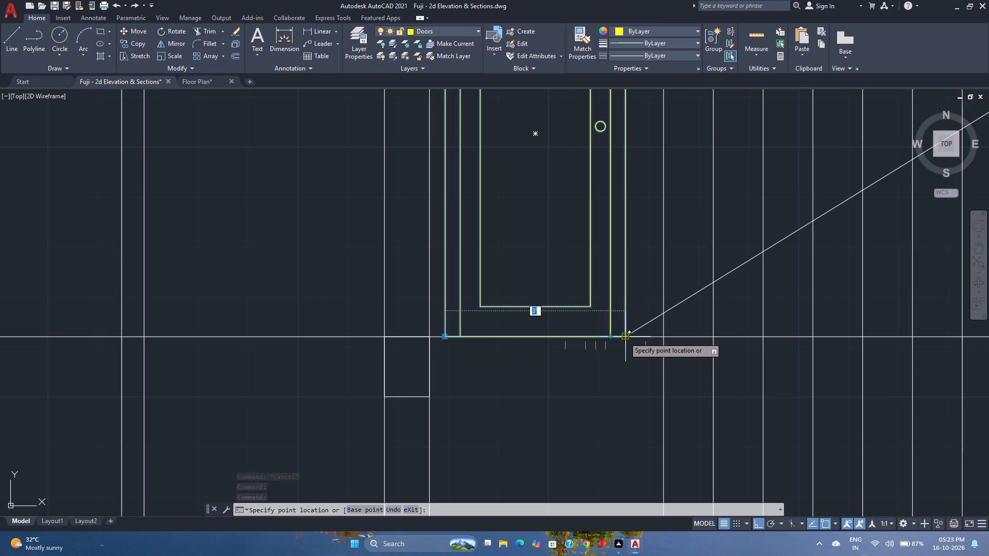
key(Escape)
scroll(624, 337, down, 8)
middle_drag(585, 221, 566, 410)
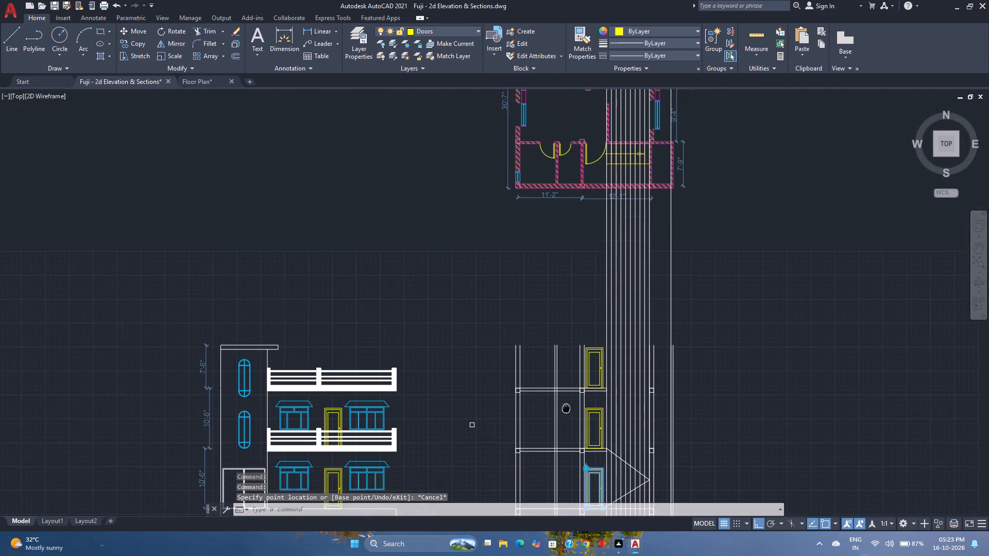
Measure the door opening next to the stairs and the short wall stub beside it on the upper plan.
middle_drag(566, 410, 566, 410)
scroll(593, 155, up, 4)
middle_drag(601, 159, 628, 256)
middle_click(628, 256)
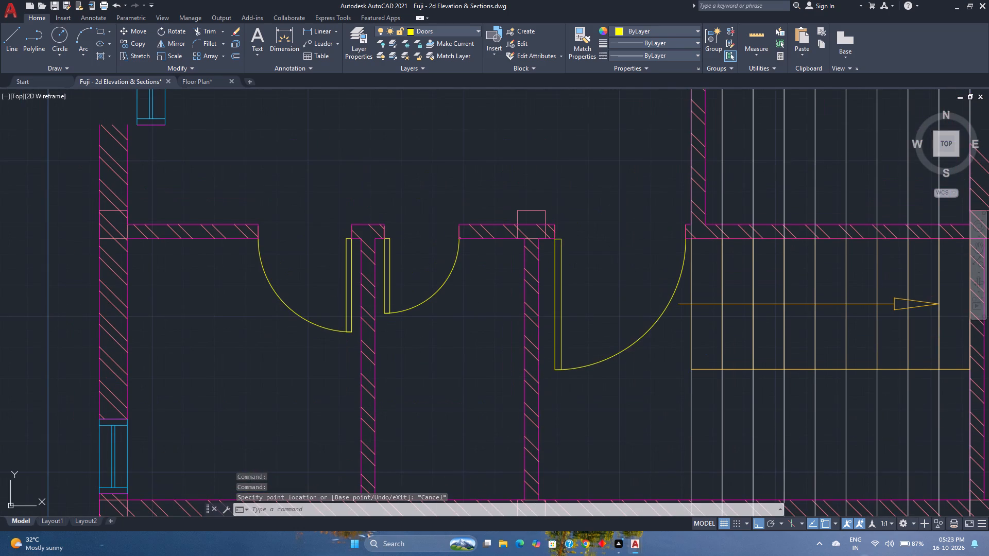
click(748, 34)
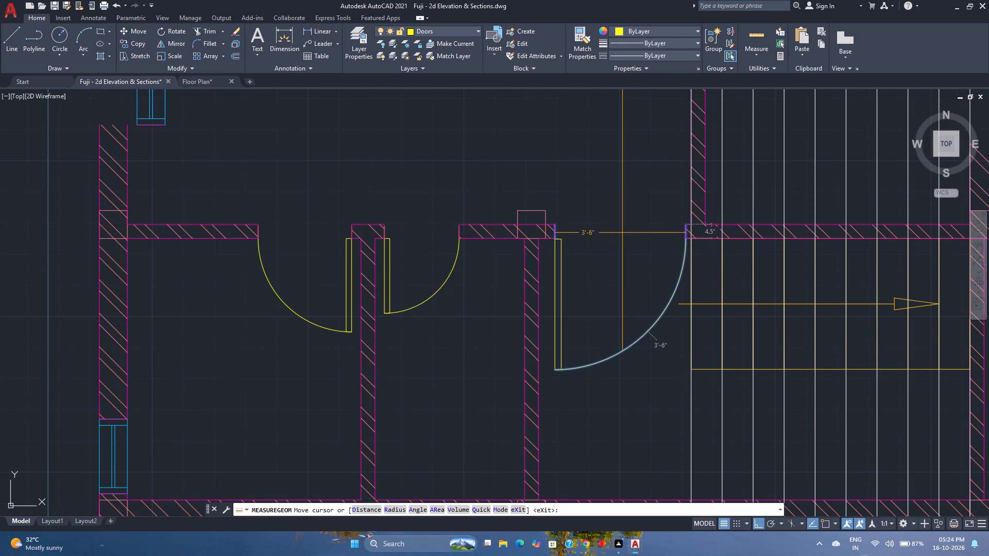
scroll(622, 233, down, 1)
key(Escape)
scroll(622, 233, down, 7)
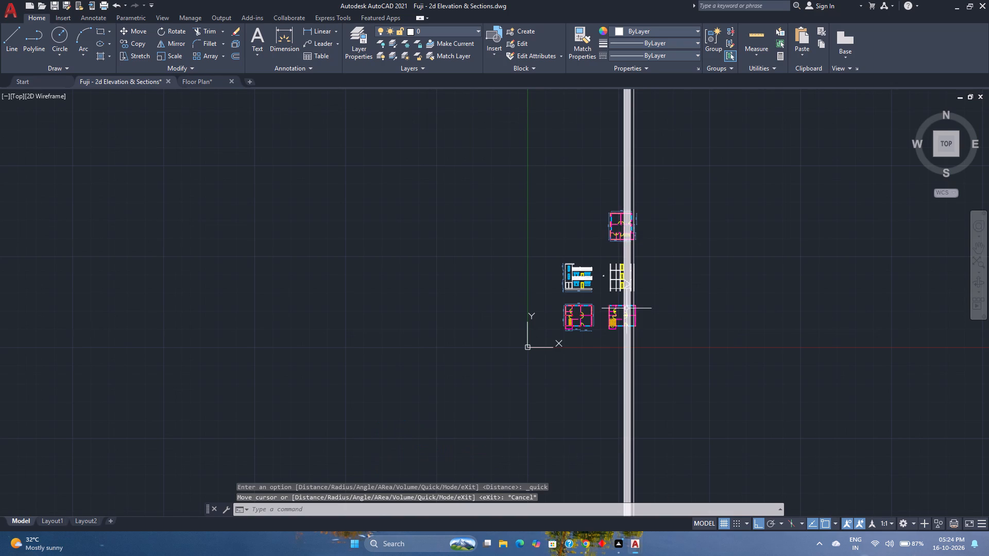
Draw a horizontal tread line from the lower stair line's crossing with the first tread projection to the second projection line.
scroll(602, 282, up, 3)
scroll(678, 291, up, 3)
middle_drag(691, 284, 680, 300)
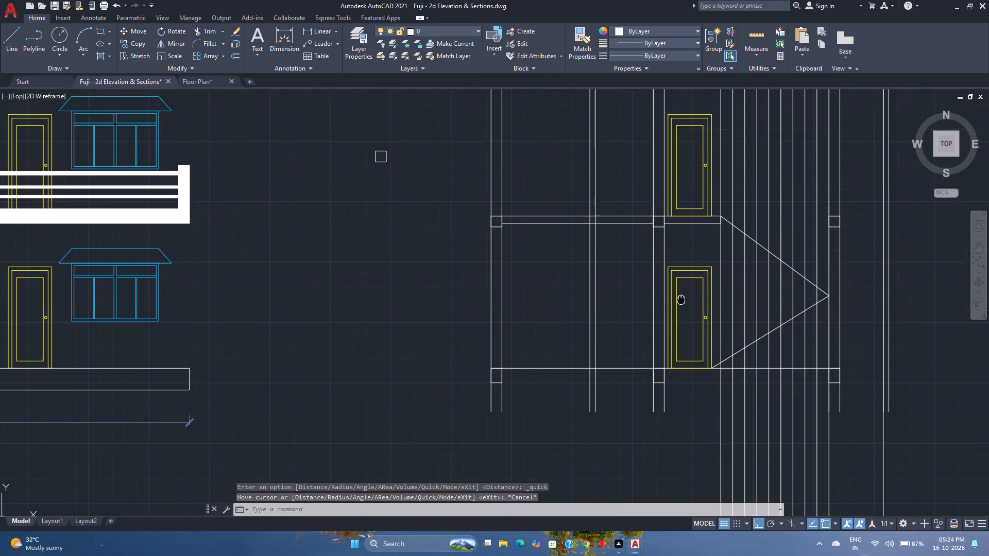
middle_drag(680, 300, 661, 326)
middle_click(661, 326)
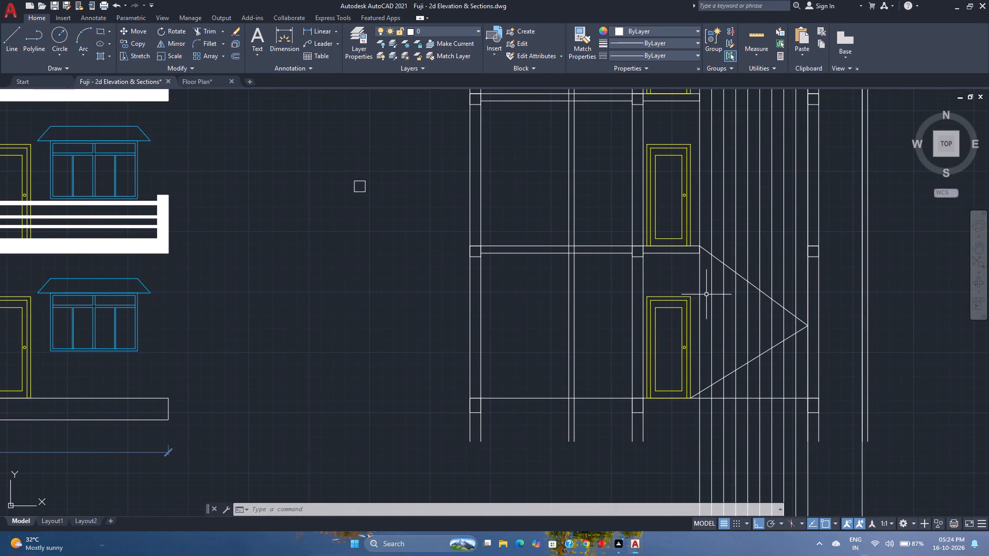
scroll(704, 386, up, 2)
middle_drag(704, 386, 687, 383)
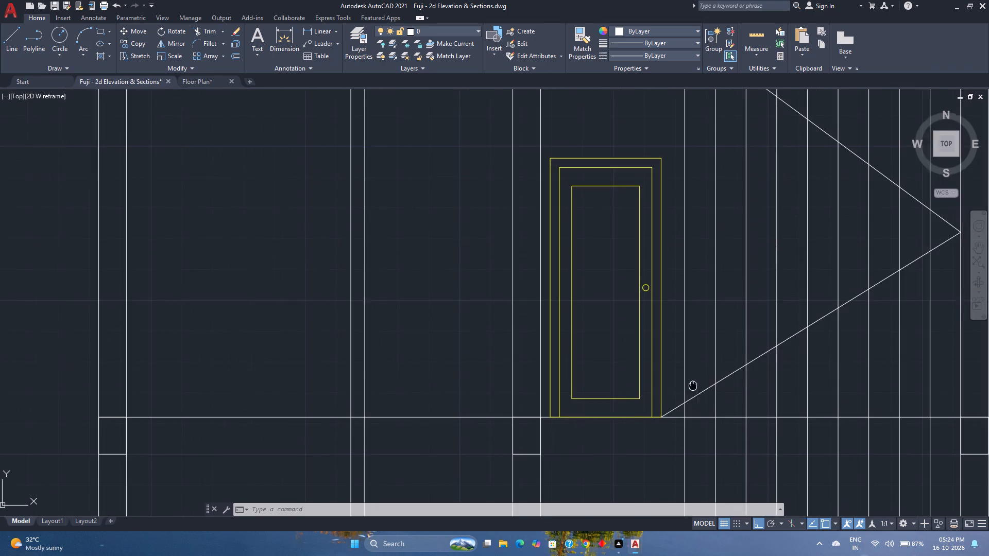
middle_drag(687, 383, 653, 351)
middle_click(653, 351)
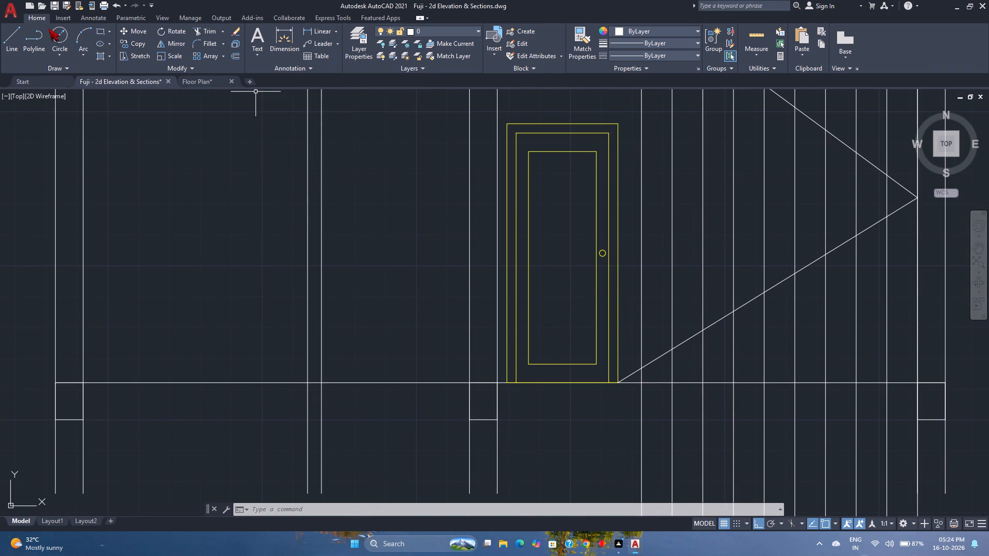
click(11, 34)
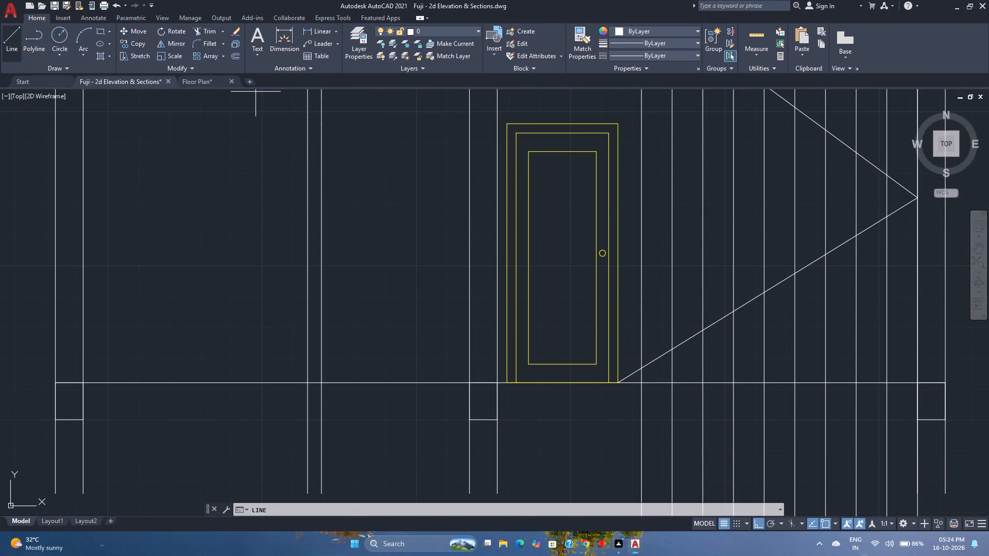
middle_drag(589, 352, 470, 326)
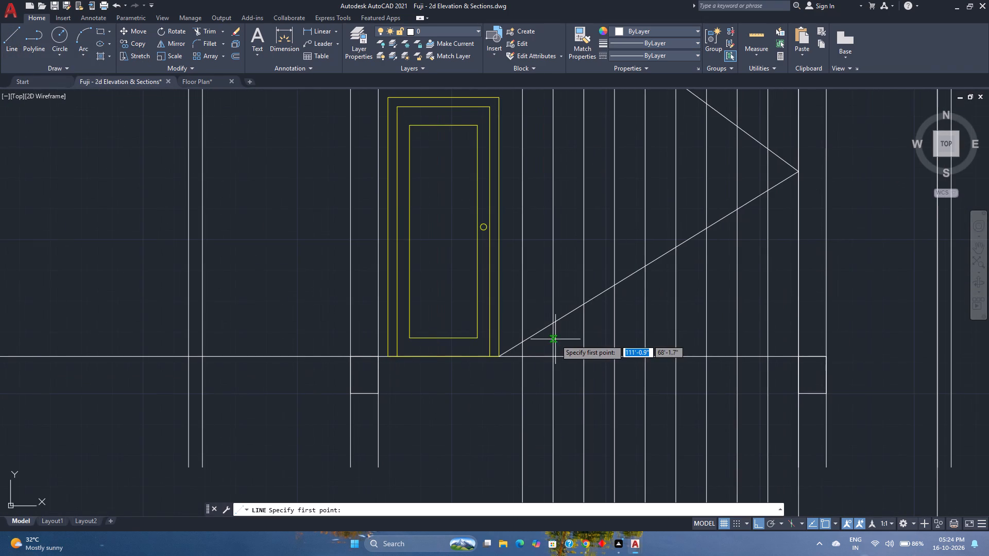
click(524, 344)
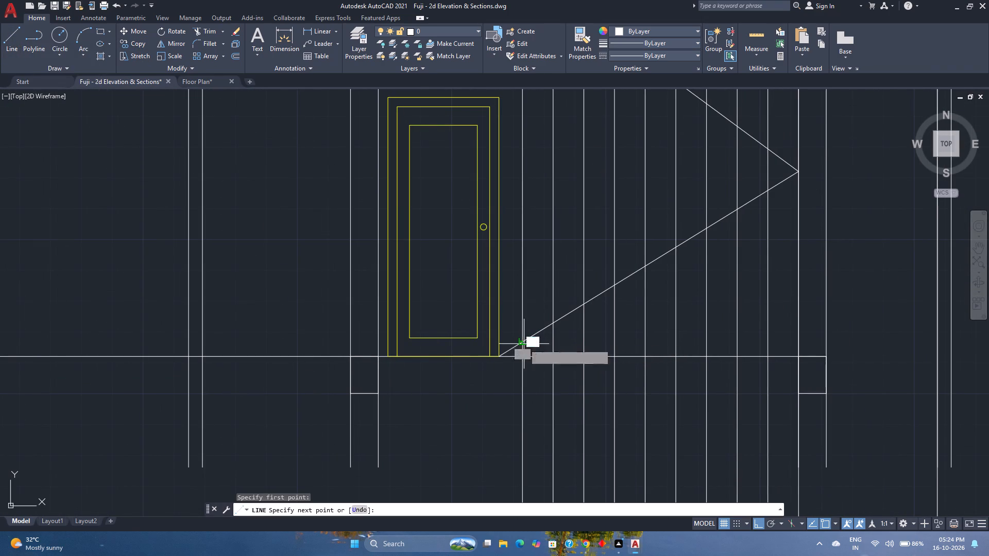
click(553, 342)
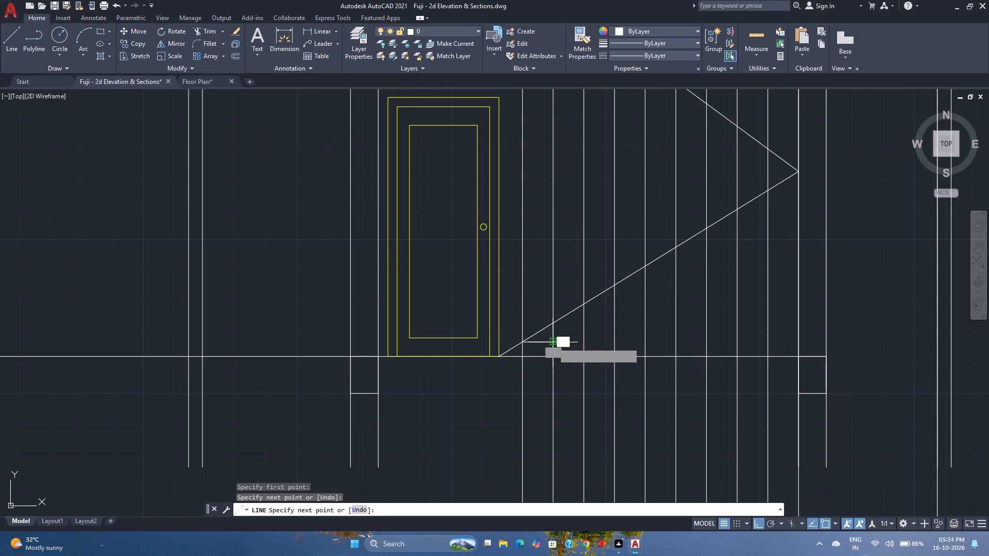
key(Escape)
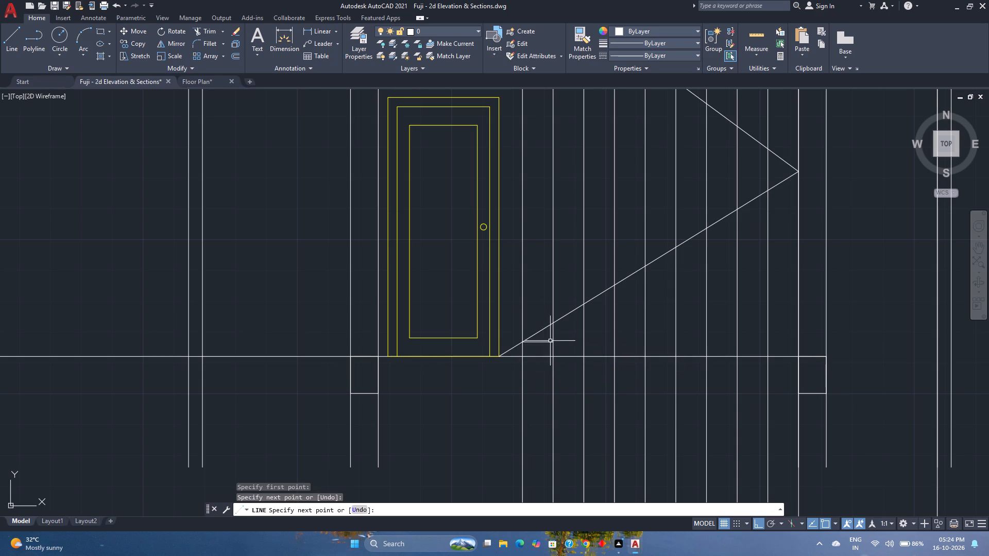
Copy the first tread line to each remaining crossing of the lower stair line with the projection lines, ending where both flights meet.
scroll(540, 345, up, 2)
click(540, 345)
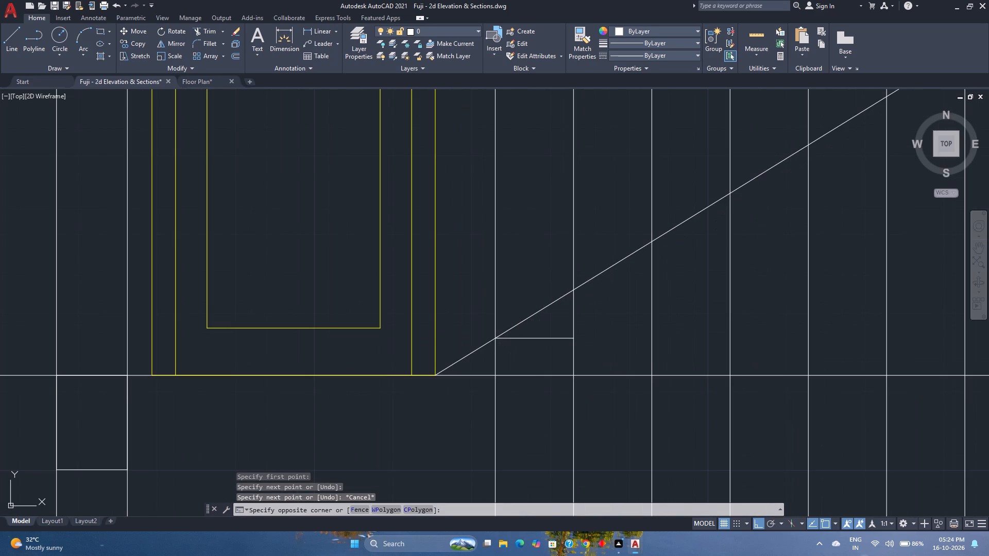
click(533, 336)
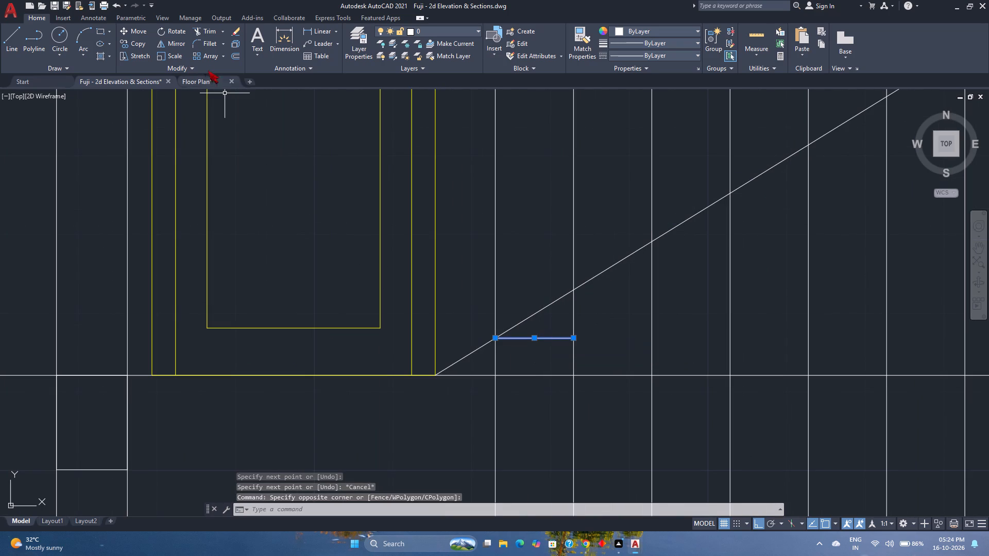
click(135, 41)
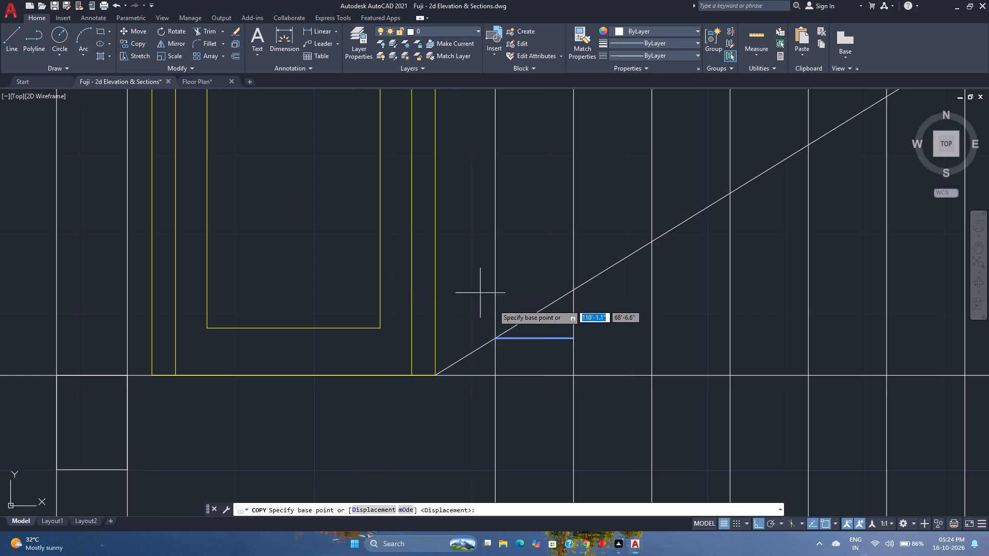
click(495, 340)
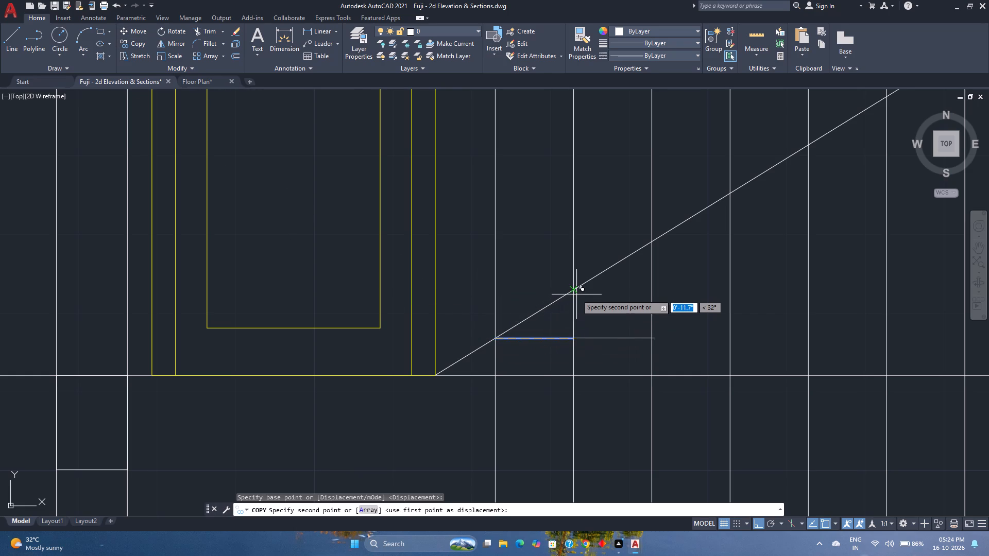
click(575, 290)
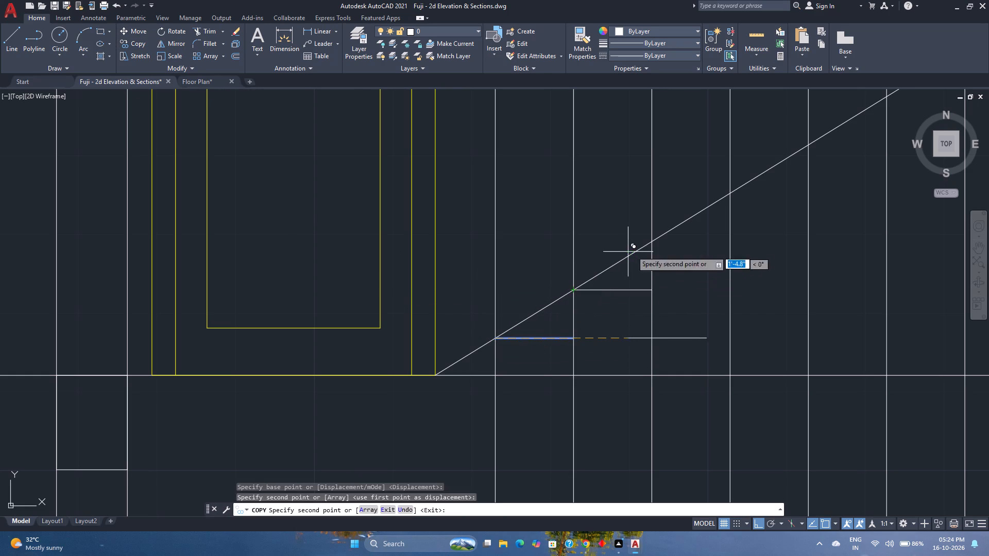
click(650, 245)
scroll(650, 245, down, 1)
middle_drag(650, 245, 452, 341)
middle_click(452, 341)
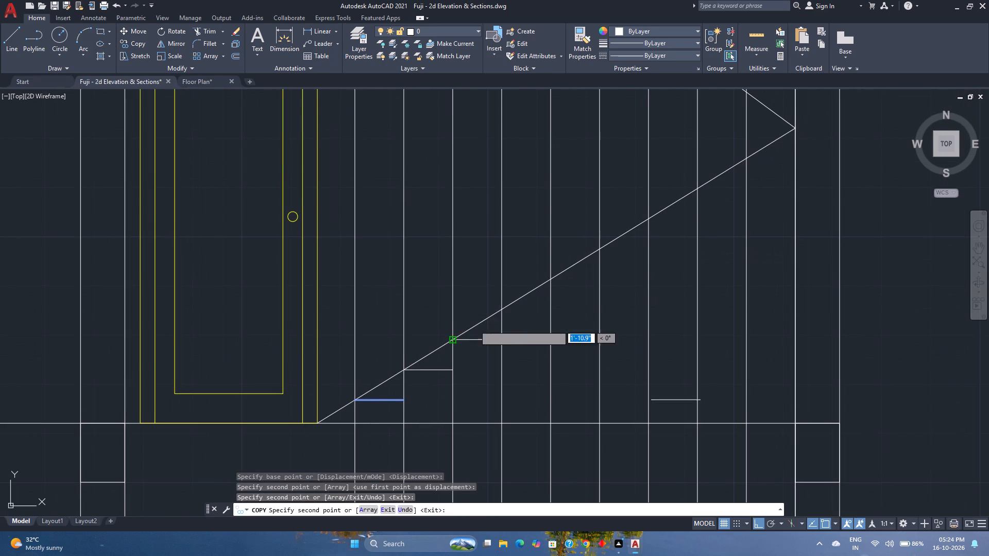
click(503, 309)
click(550, 279)
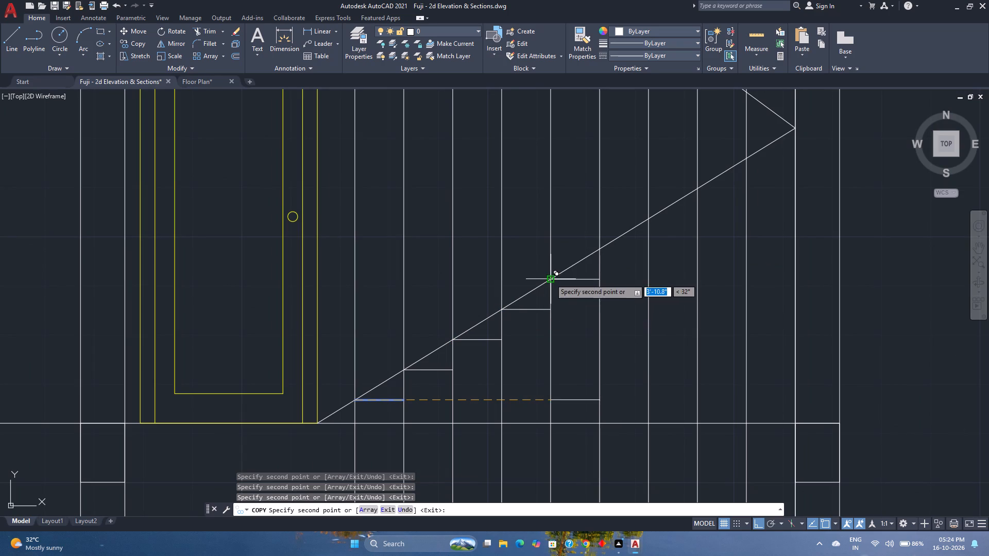
click(601, 248)
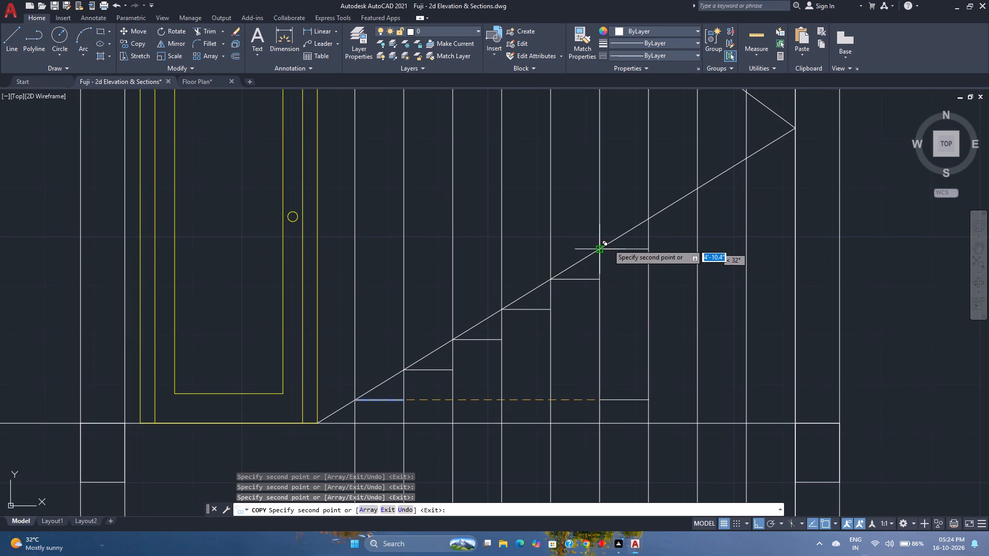
click(650, 219)
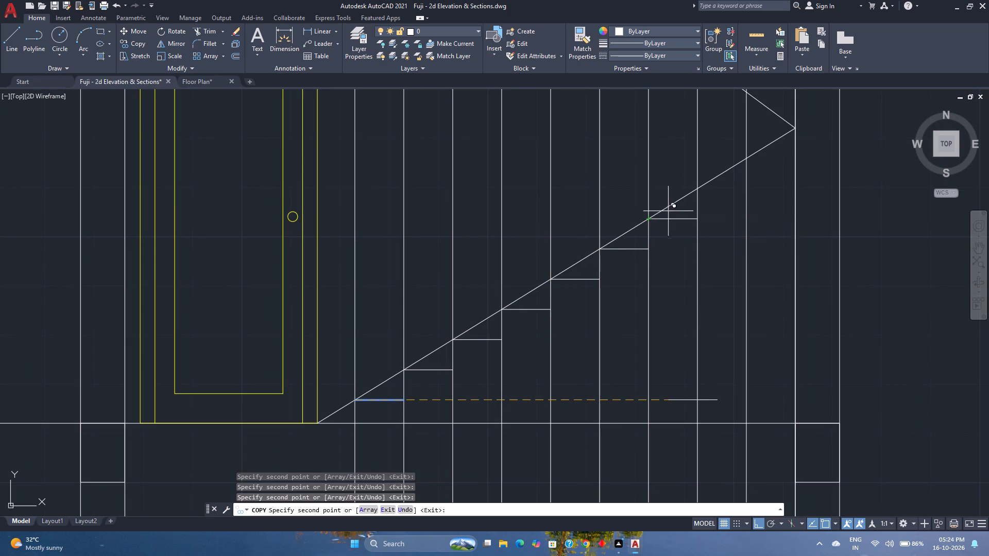
click(697, 189)
middle_drag(697, 189, 557, 326)
middle_click(557, 326)
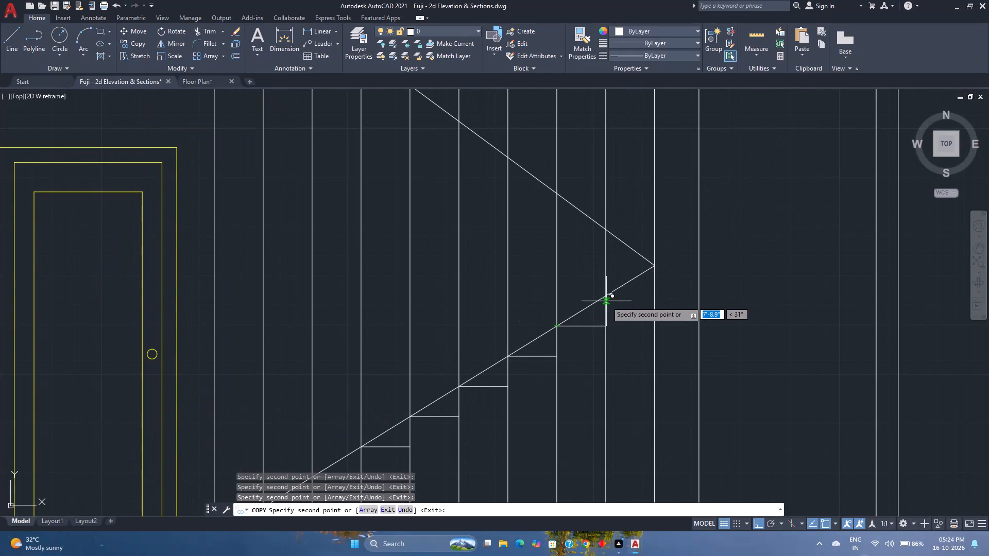
click(606, 297)
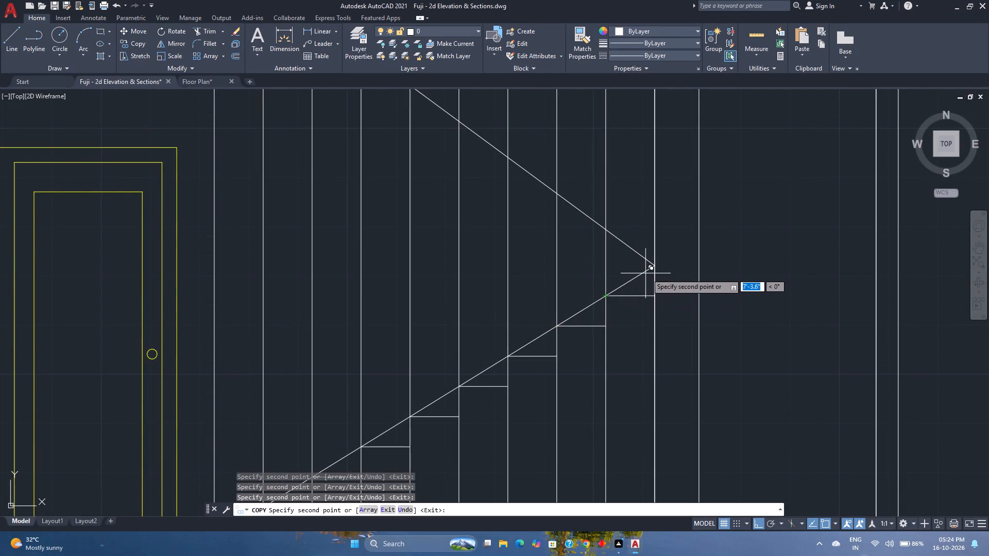
click(656, 268)
Copy the same tread line to each projection crossing along the upper stair line, from beside the flights' meeting point up to the slab edge.
scroll(656, 268, down, 4)
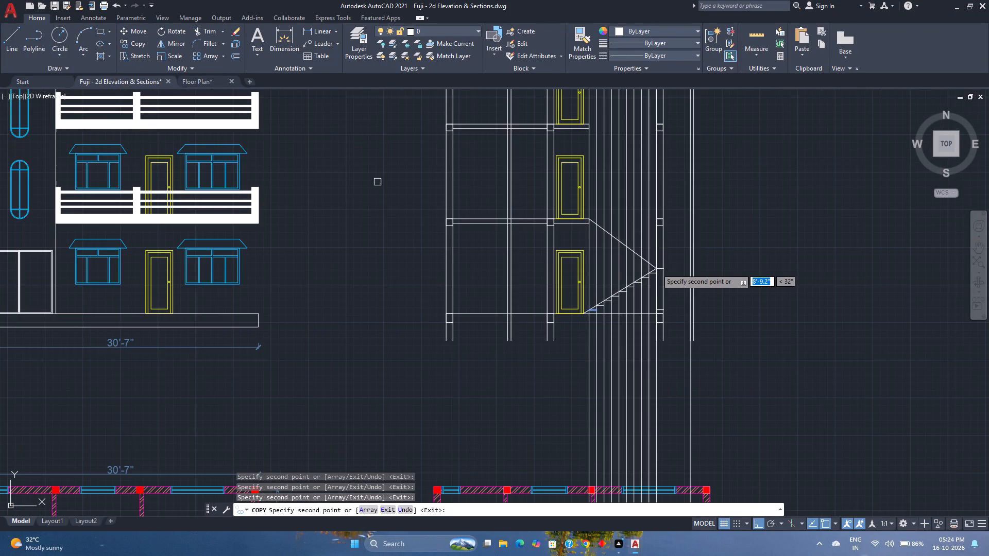
middle_drag(656, 268, 625, 317)
scroll(625, 317, up, 3)
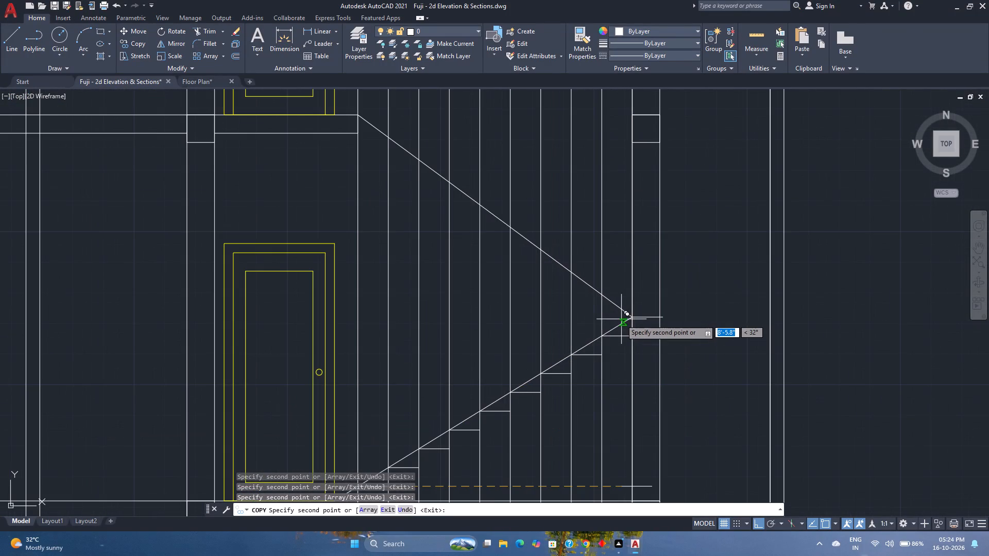
click(604, 293)
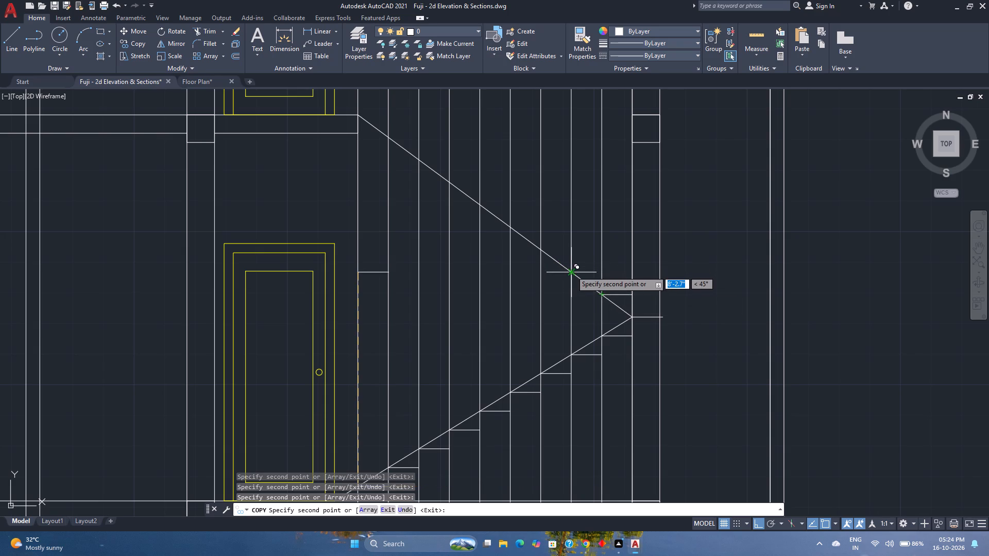
click(571, 271)
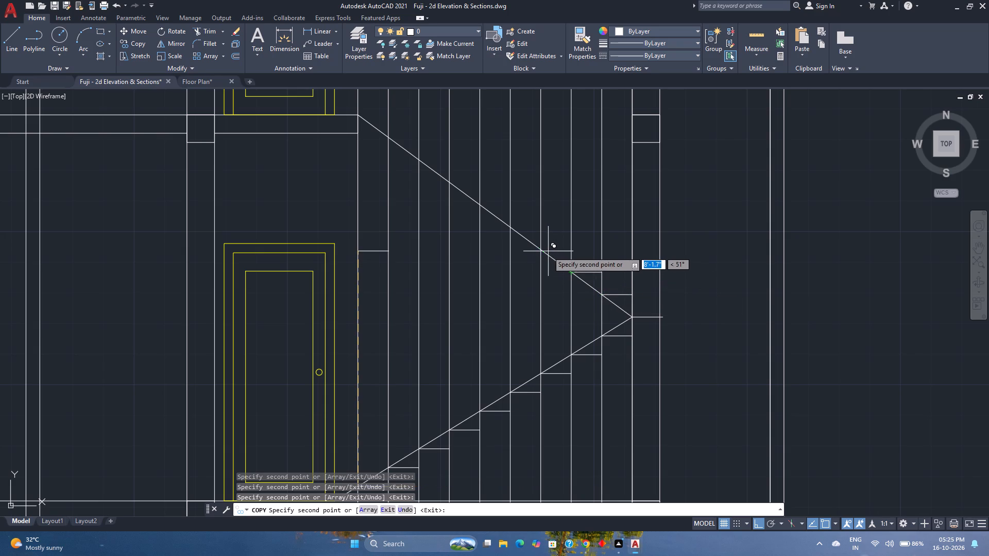
click(541, 249)
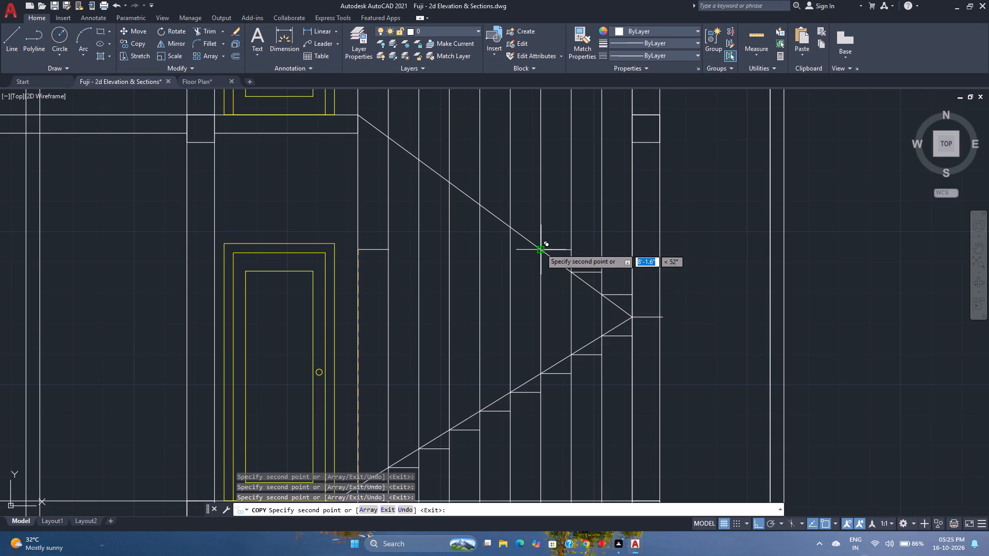
click(507, 226)
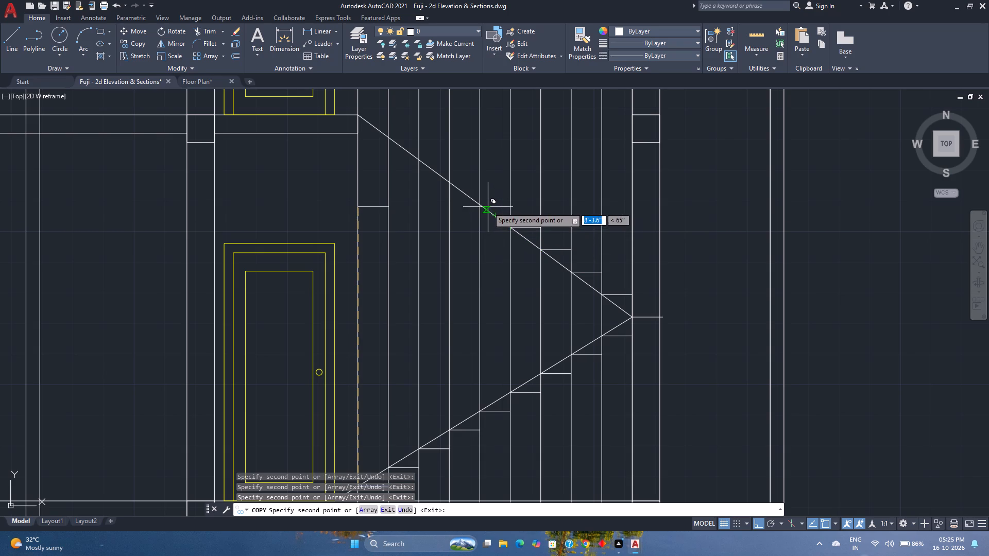
click(481, 205)
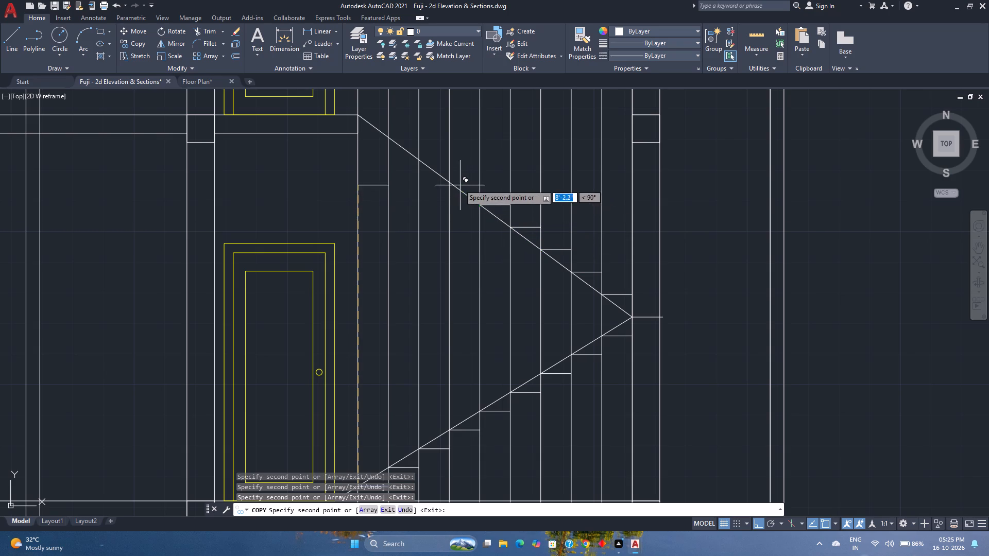
click(450, 180)
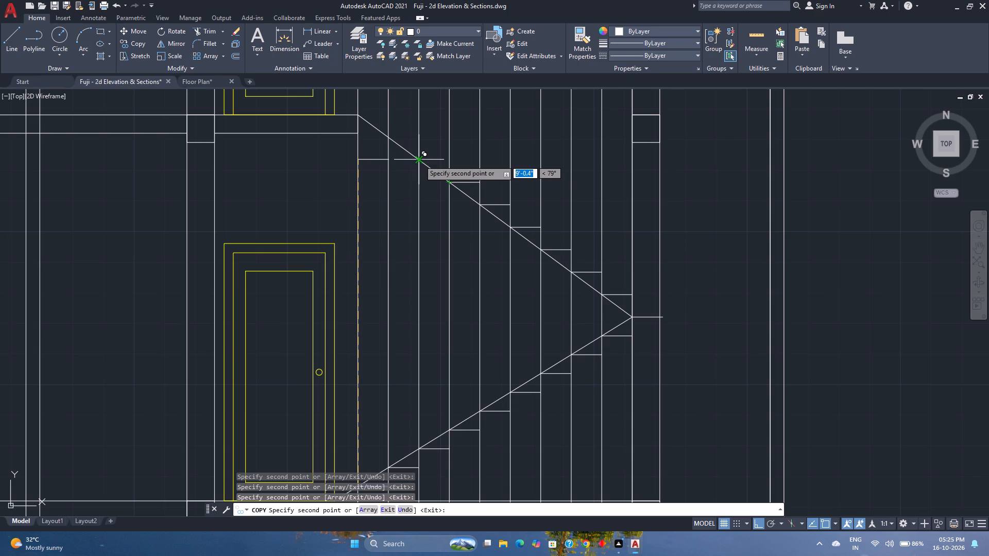
click(419, 160)
scroll(401, 146, up, 2)
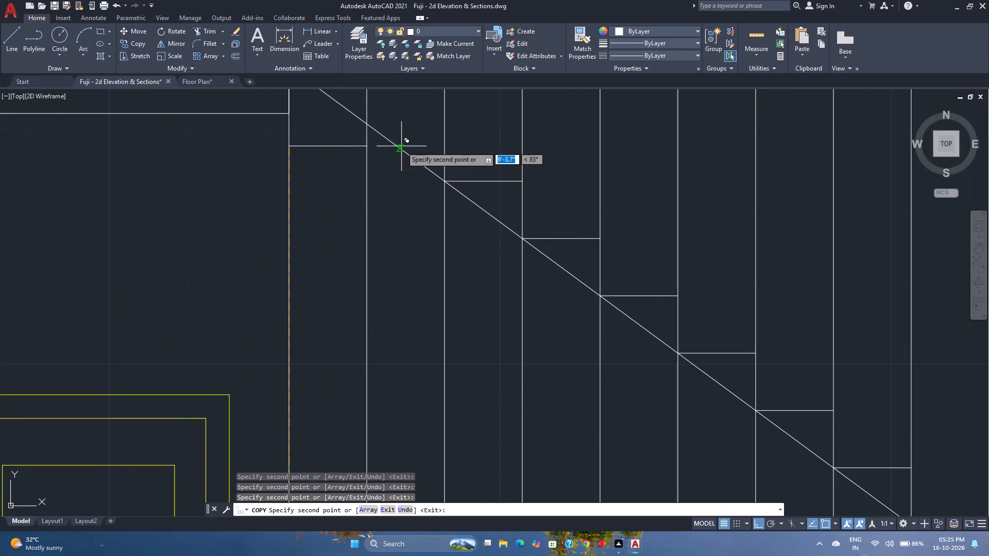
click(366, 122)
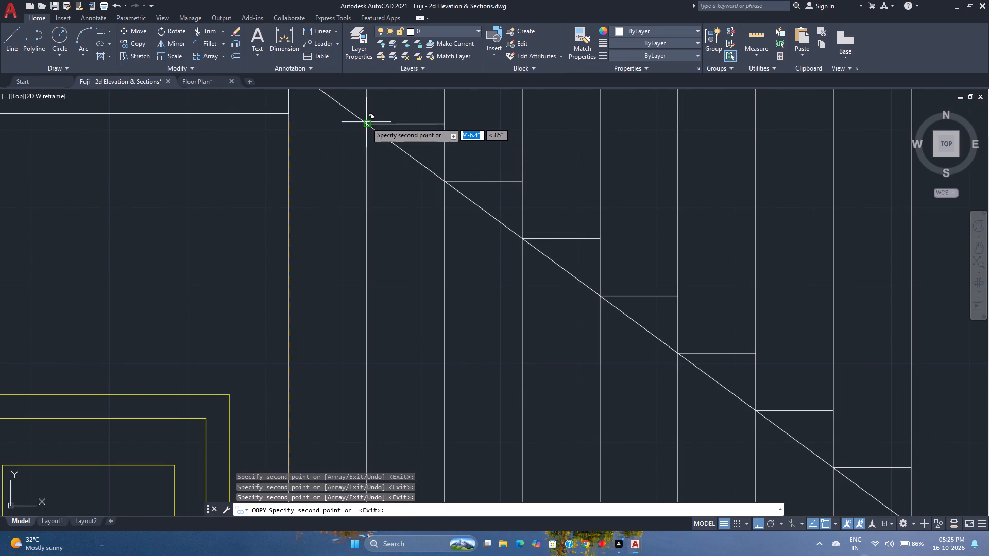
scroll(366, 122, down, 1)
middle_drag(366, 122, 465, 253)
middle_click(465, 253)
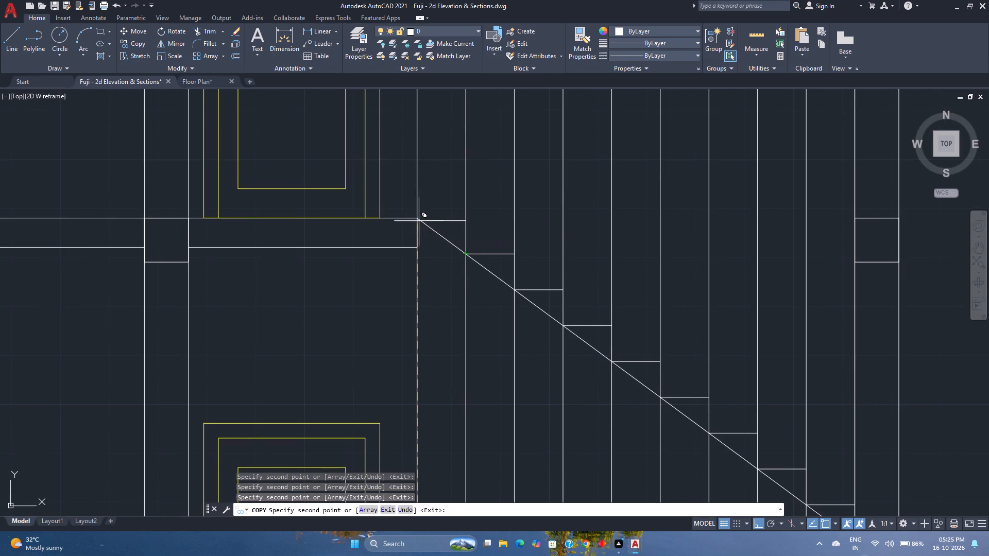
click(417, 220)
key(Escape)
scroll(437, 260, down, 2)
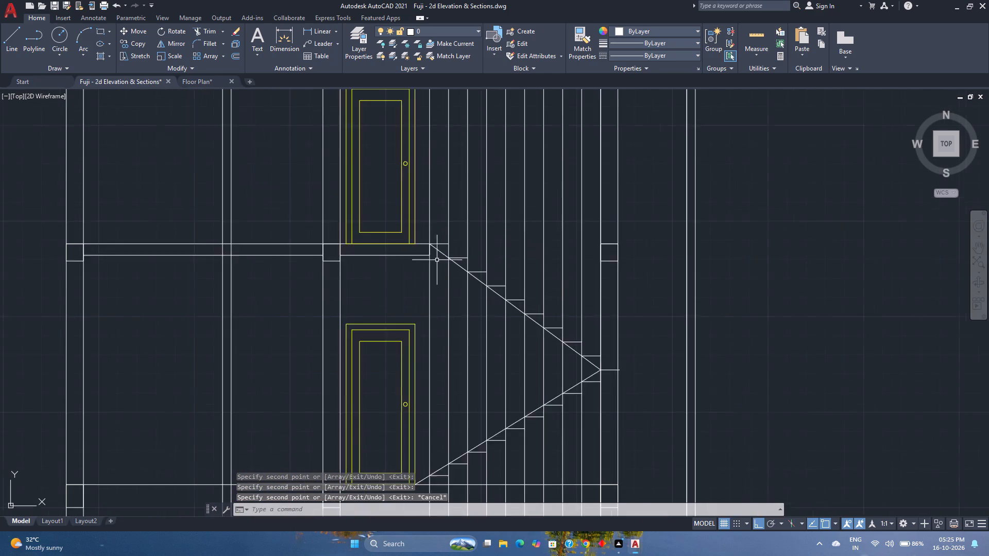
Move the lower flight's sloping line from its foot at the door frame to the first tread projection line at floor level.
scroll(437, 260, down, 1)
middle_drag(448, 310, 438, 273)
scroll(501, 331, up, 2)
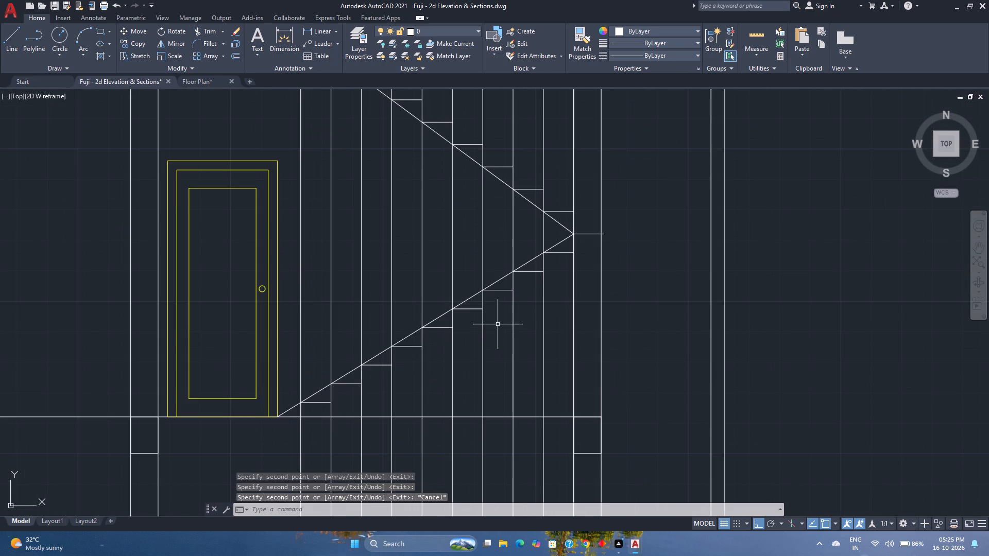
click(560, 241)
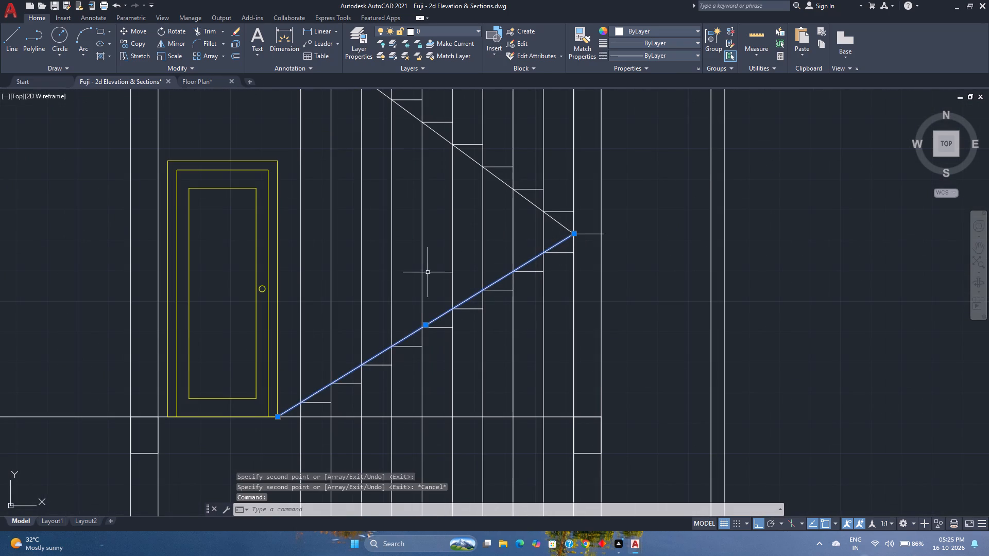
click(138, 32)
scroll(262, 428, up, 2)
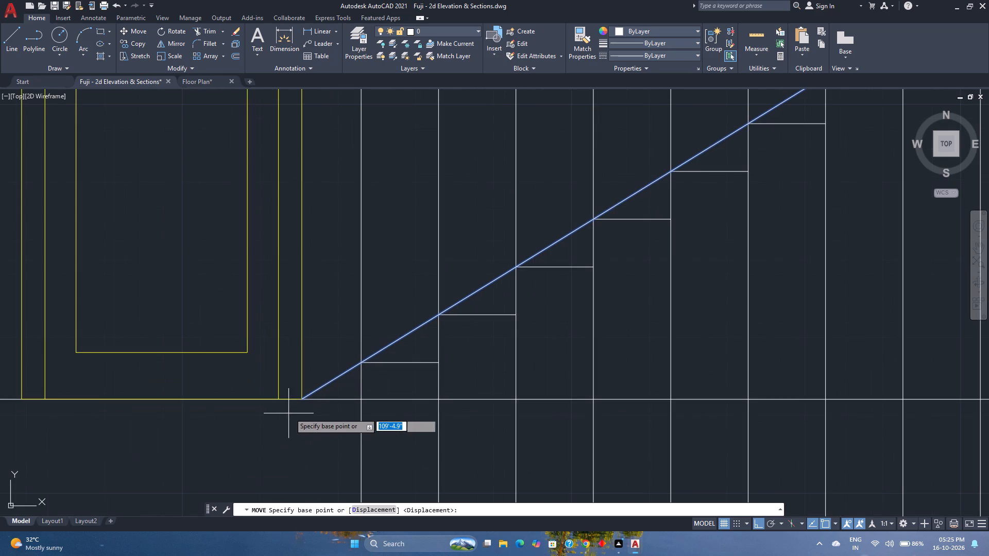
click(305, 402)
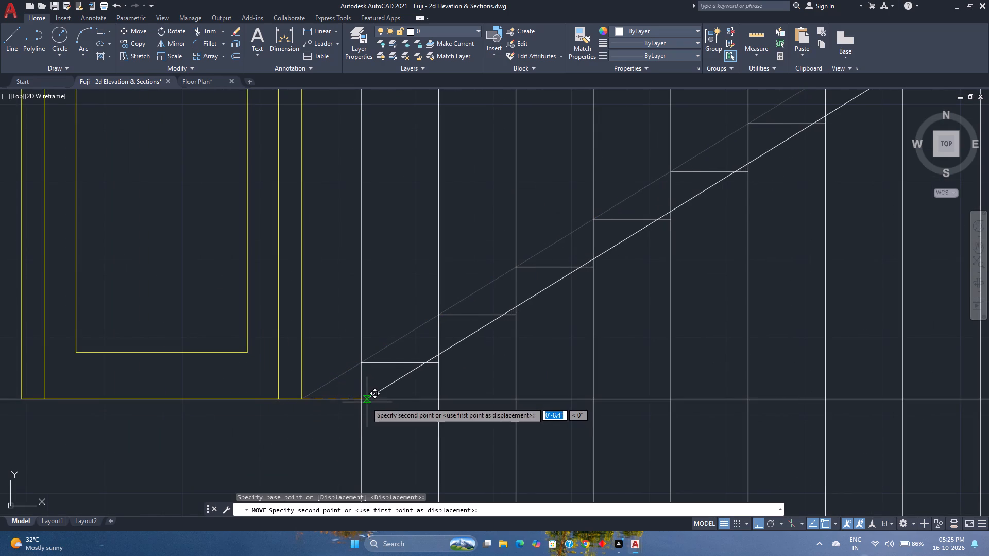
click(362, 404)
scroll(423, 397, down, 3)
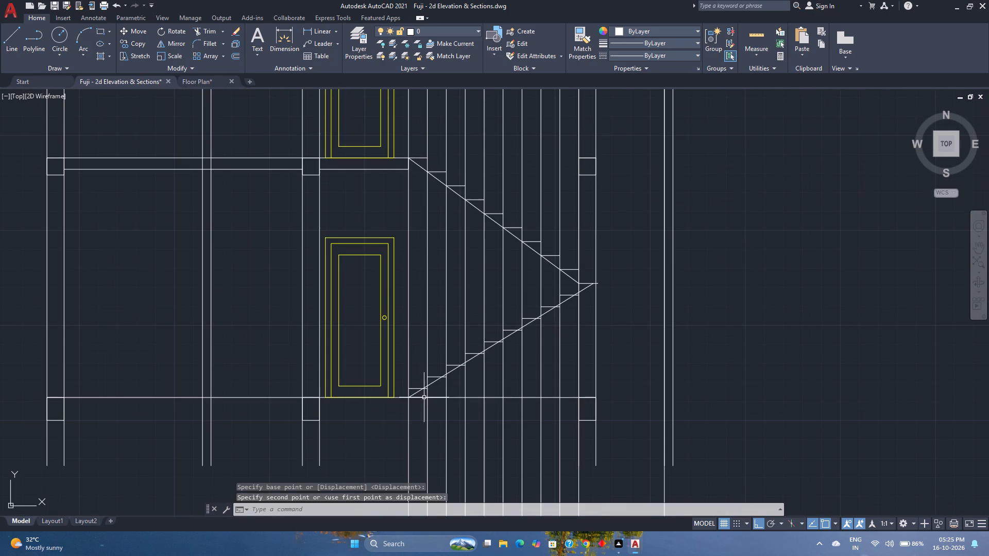
Stretch the upper end of the lower flight's sloping line to the outer end of that flight's topmost tread.
scroll(593, 296, up, 2)
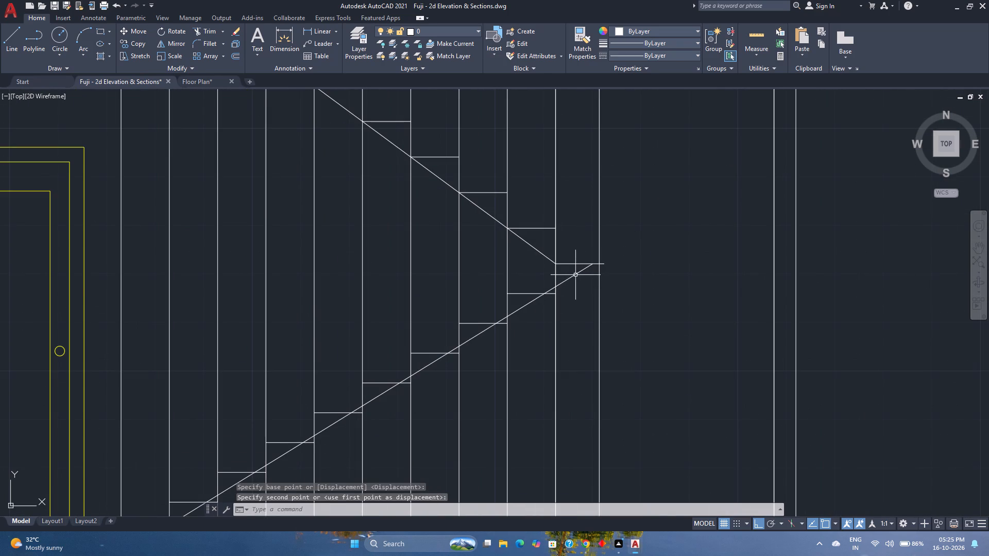
click(575, 275)
scroll(575, 275, up, 2)
click(620, 246)
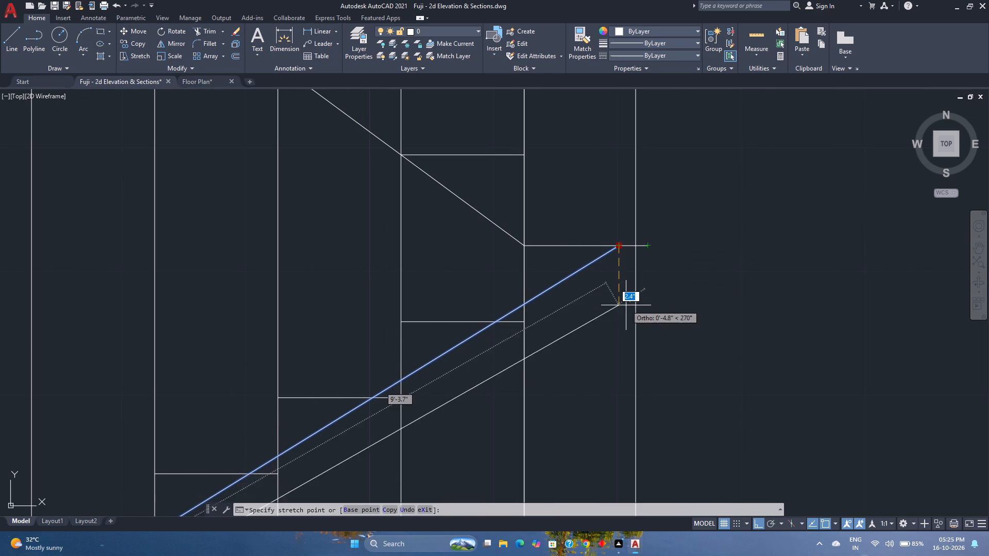
click(525, 326)
scroll(525, 326, down, 2)
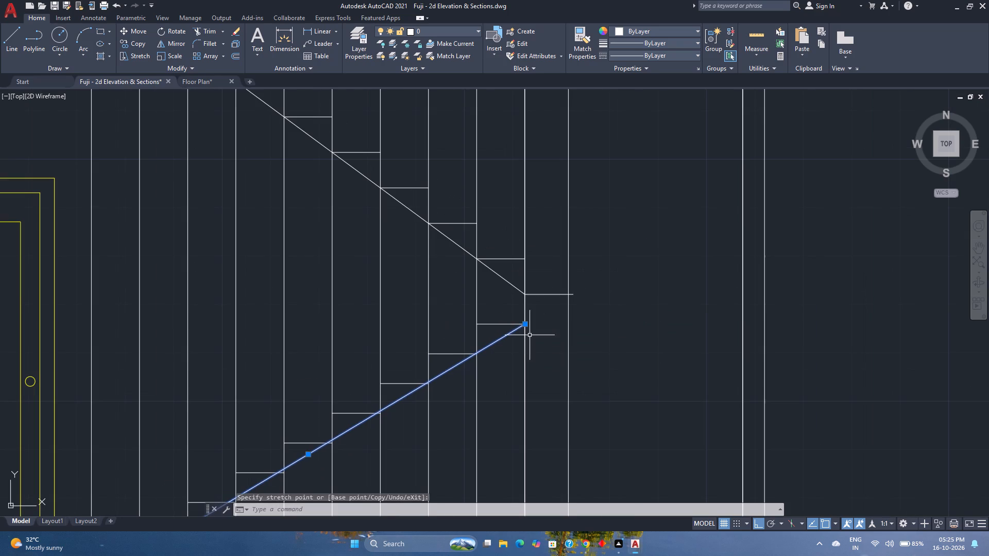
key(Escape)
Stretch the upper end of the upper flight's sloping line down to the underside corner of the slab edge.
scroll(539, 364, down, 2)
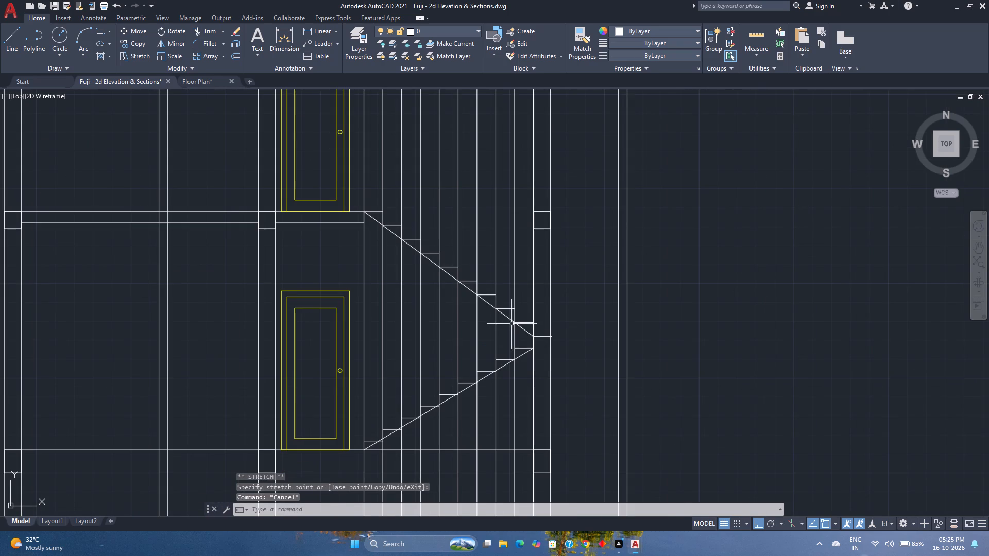
scroll(511, 322, up, 2)
scroll(511, 322, down, 1)
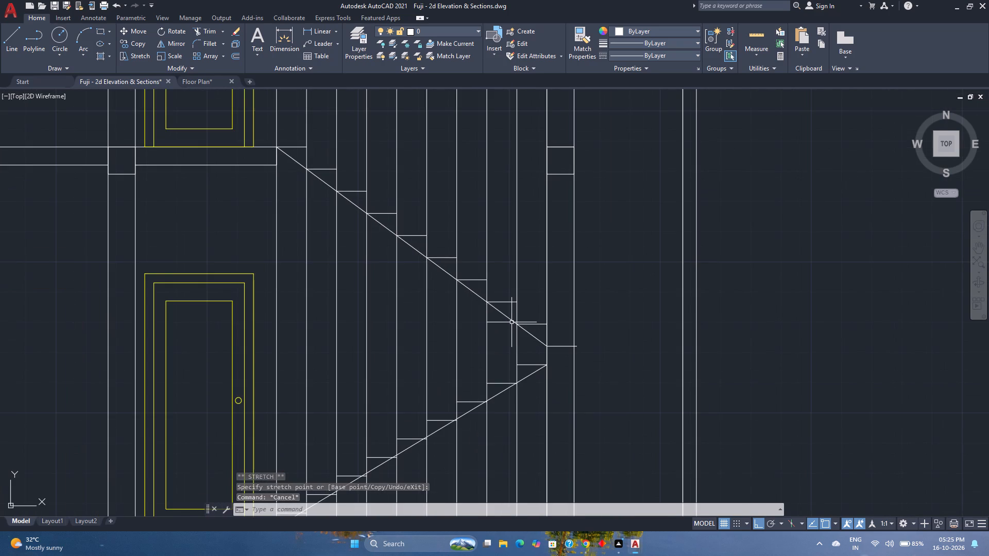
scroll(511, 322, down, 1)
scroll(405, 263, up, 2)
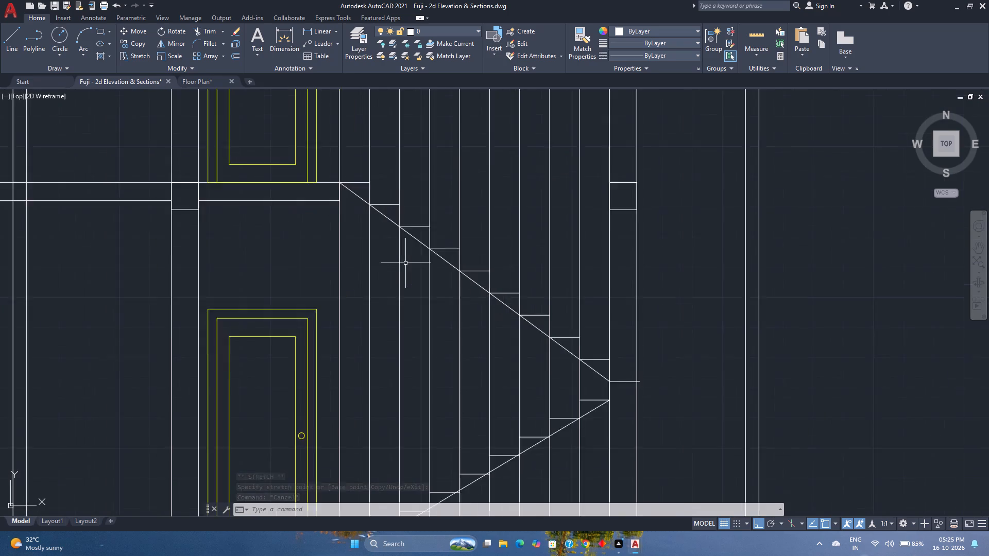
click(377, 189)
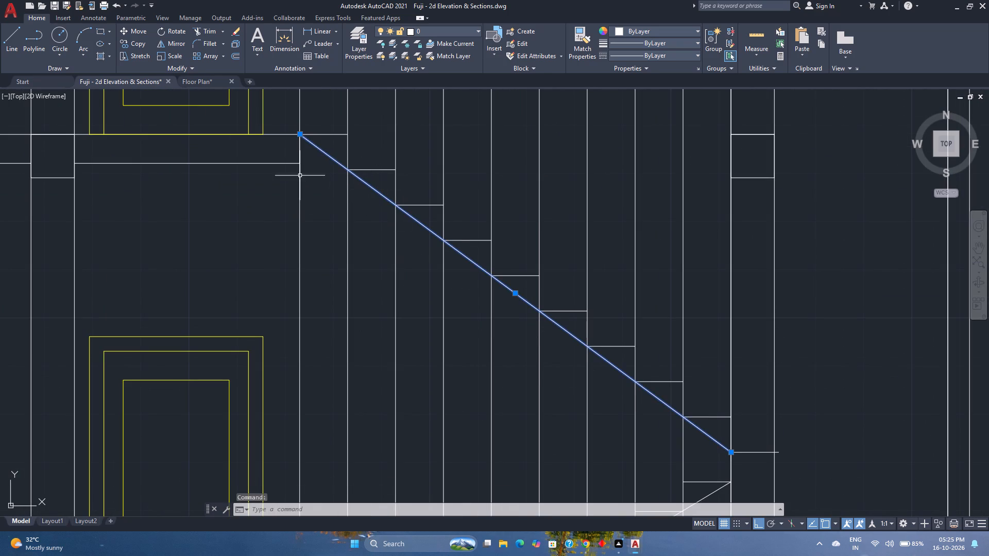
click(300, 133)
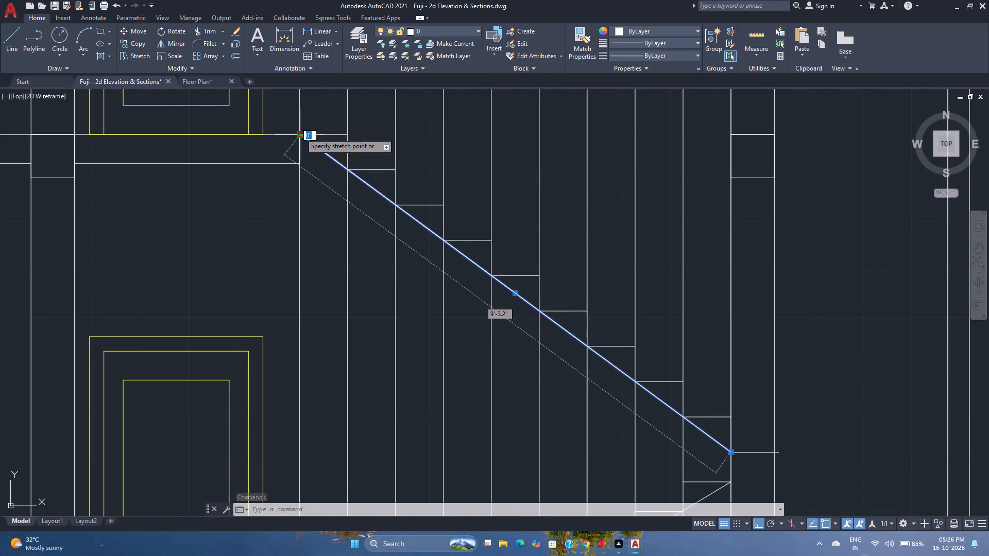
click(303, 162)
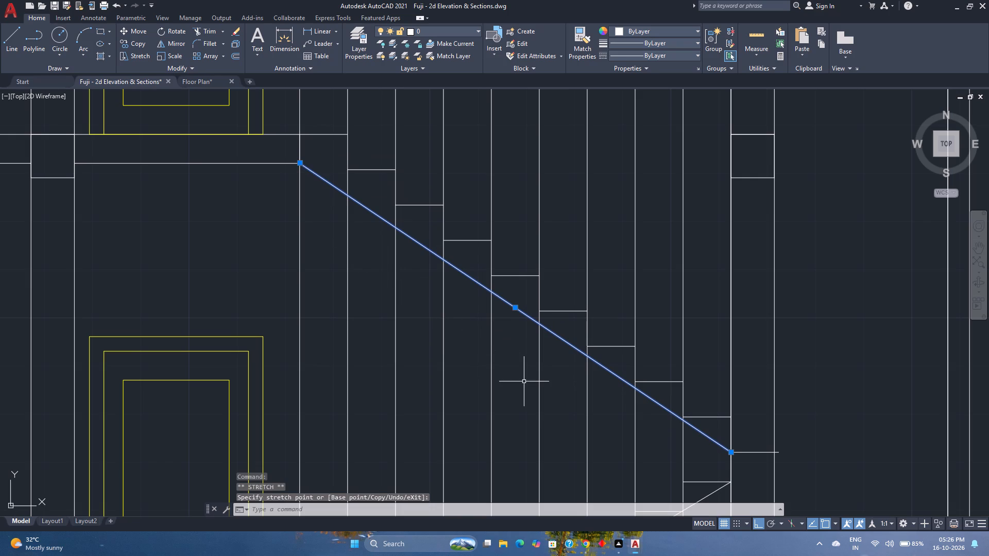
Stretch the lower end of the upper flight's sloping line down to meet the top end of the lower flight's line.
middle_drag(524, 381, 506, 291)
middle_click(506, 290)
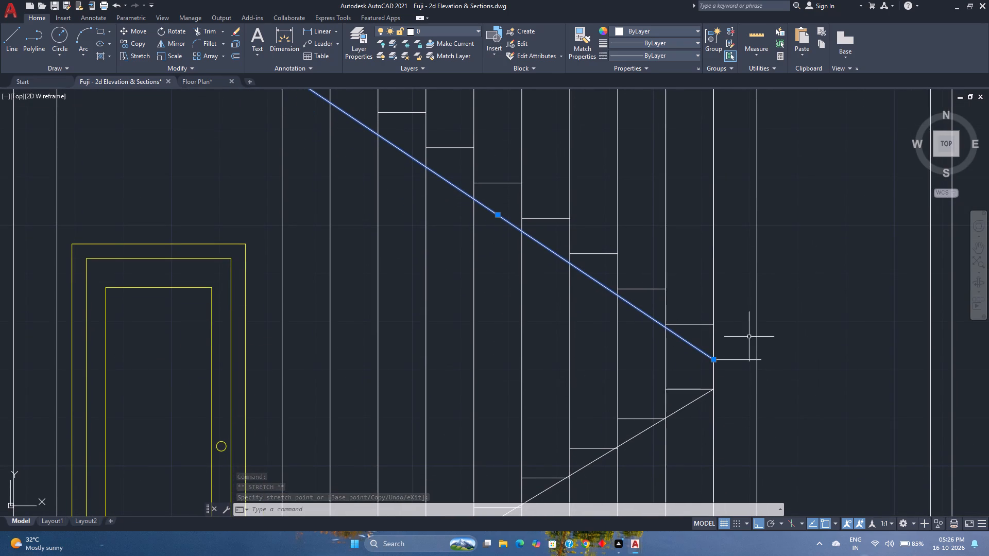
click(713, 358)
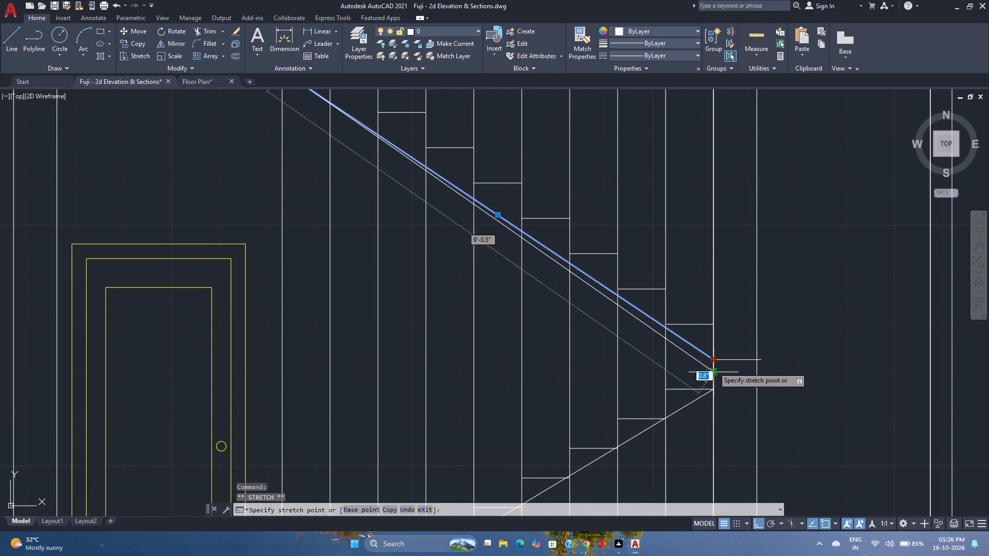
click(712, 388)
scroll(712, 388, down, 3)
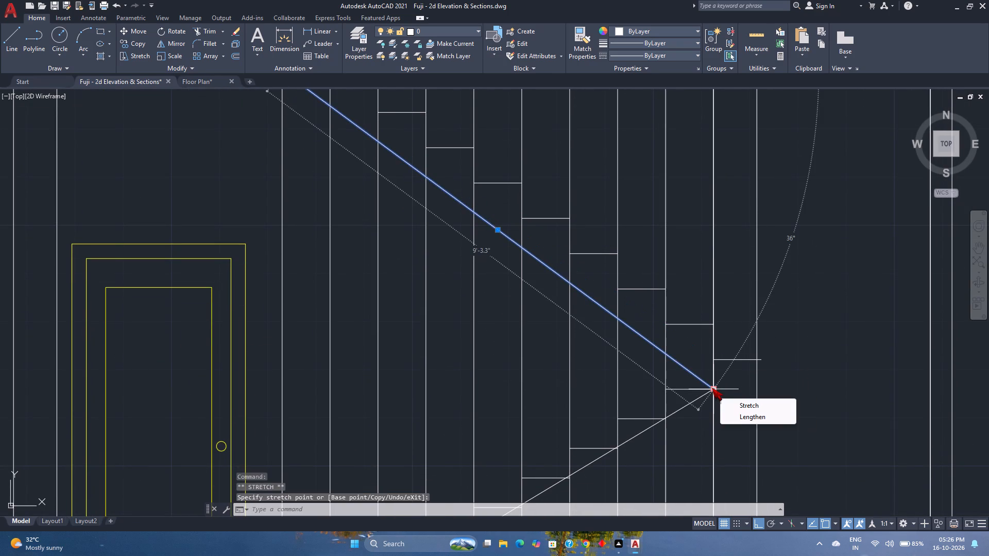
key(Escape)
scroll(712, 388, down, 1)
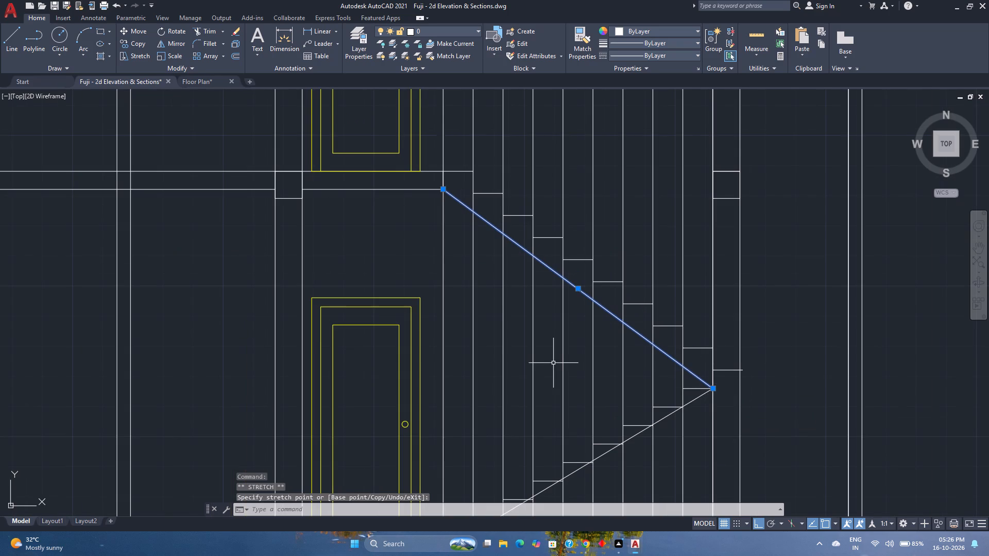
Trim away the vertical tread projection lines between the two flights and above the upper flight with fence selections.
text(tr)
key(Return)
scroll(684, 379, up, 3)
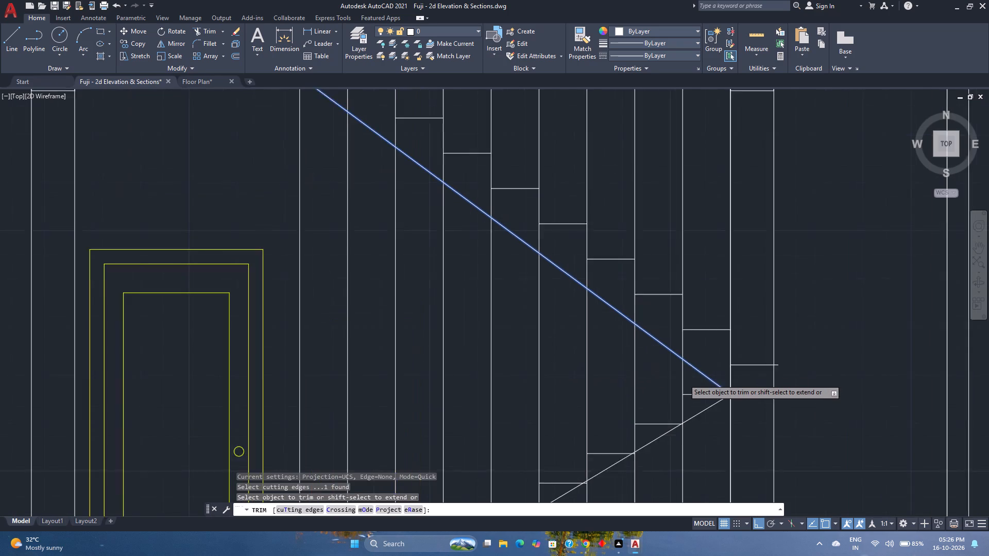
click(685, 379)
scroll(583, 381, down, 5)
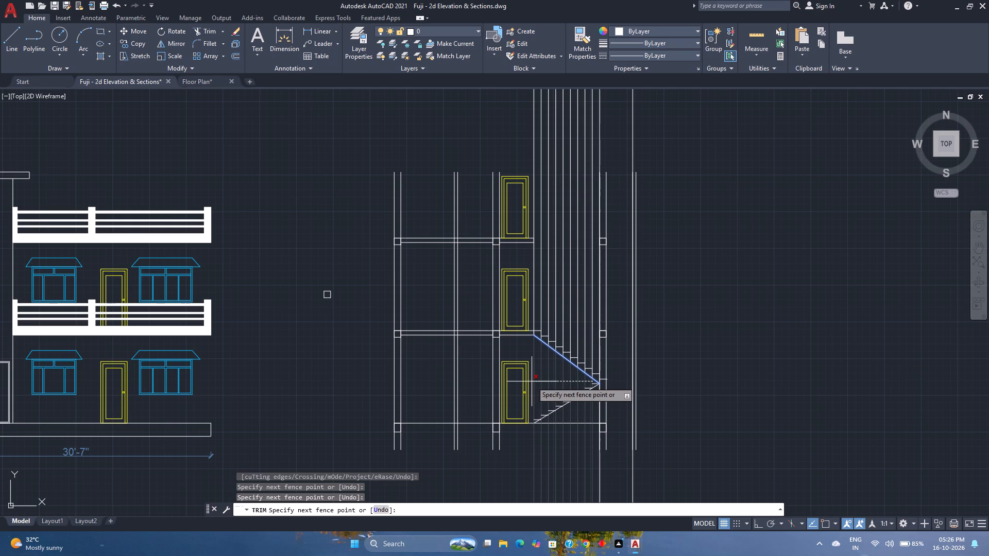
scroll(532, 381, up, 2)
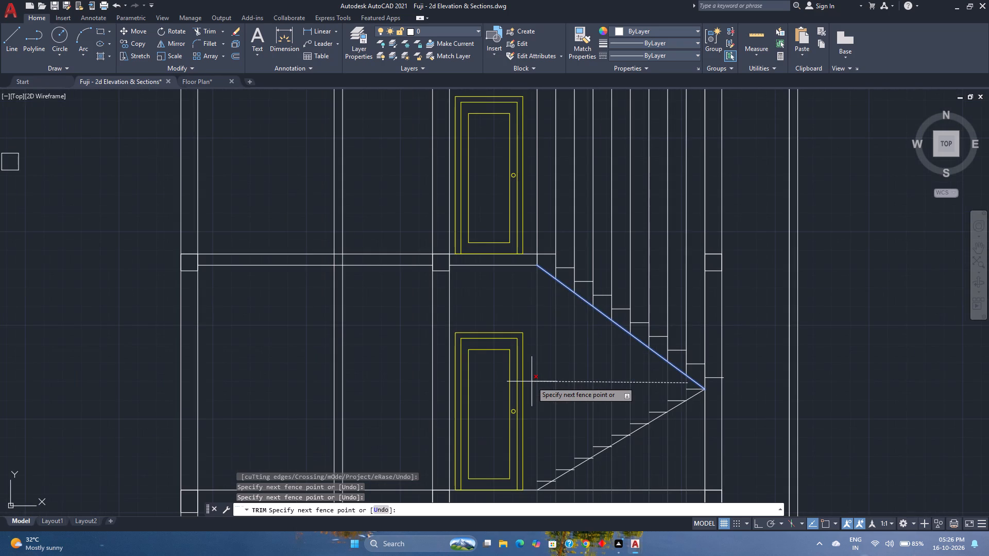
click(532, 381)
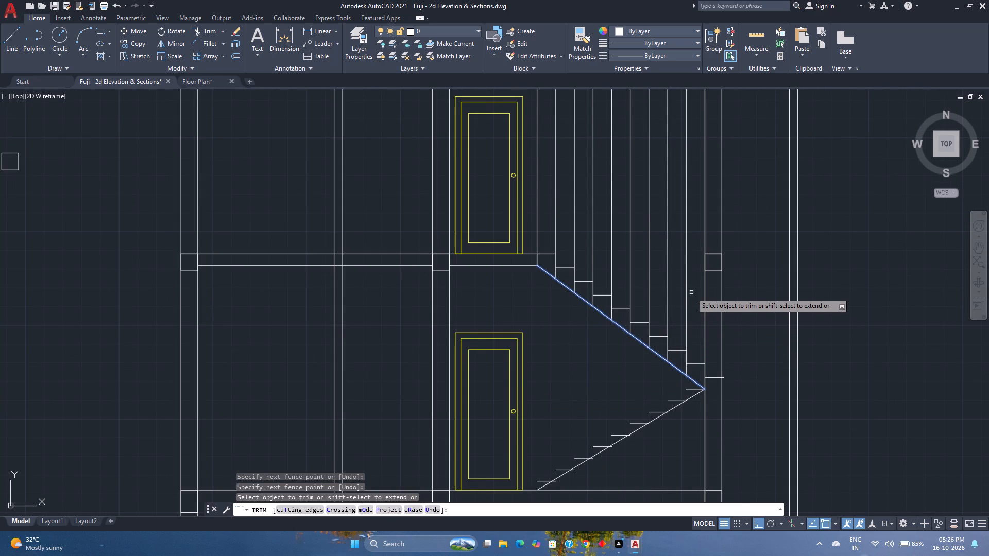
click(692, 289)
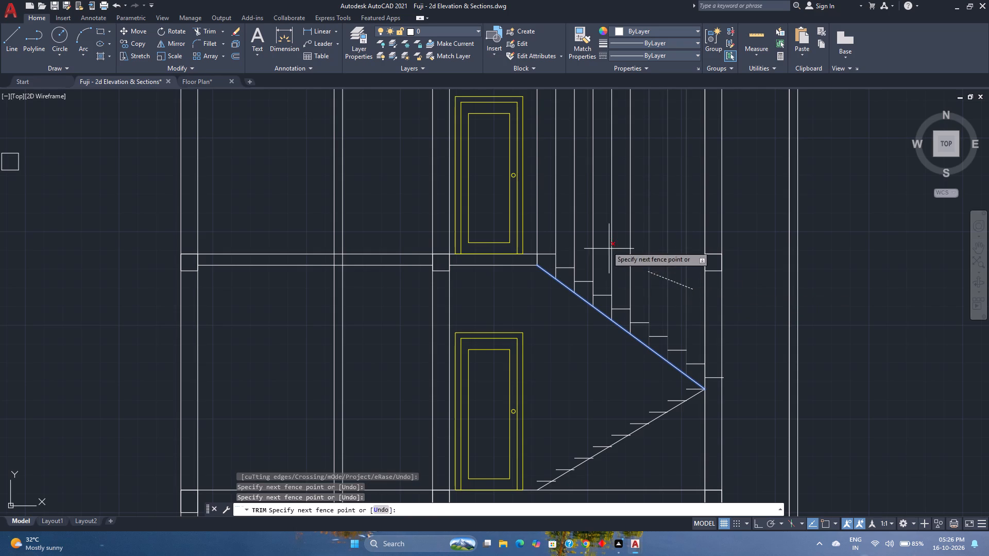
click(531, 206)
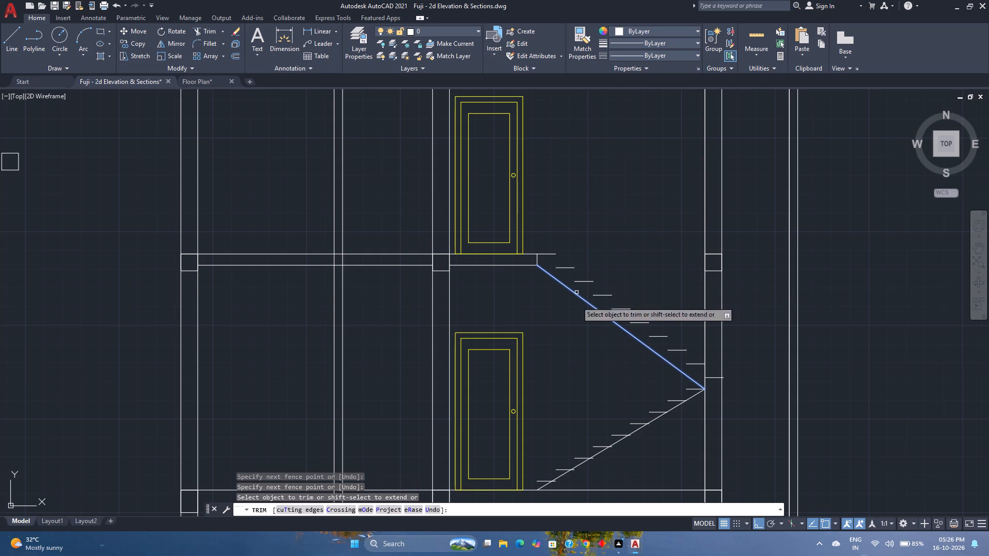
scroll(573, 374, down, 1)
middle_click(573, 374)
middle_drag(572, 373, 560, 346)
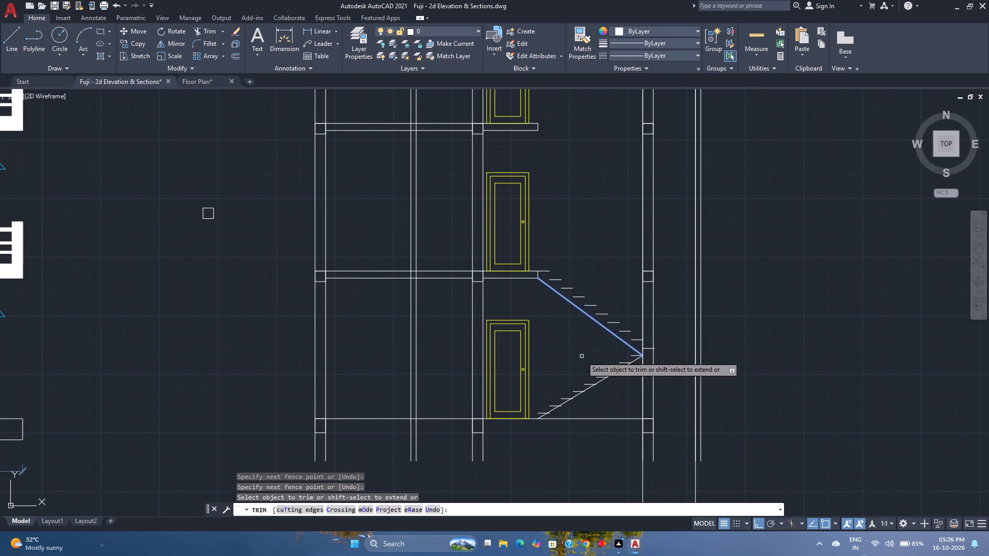
key(Escape)
key(Escape)
Draw a vertical riser line from the start of the lower flight's first tread down to the floor line.
scroll(607, 384, up, 2)
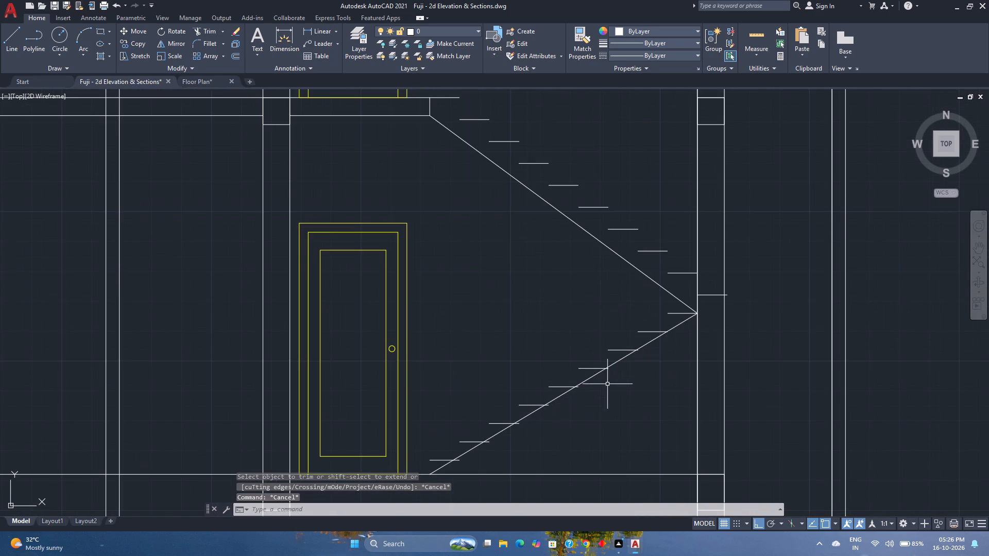
middle_drag(595, 397, 619, 371)
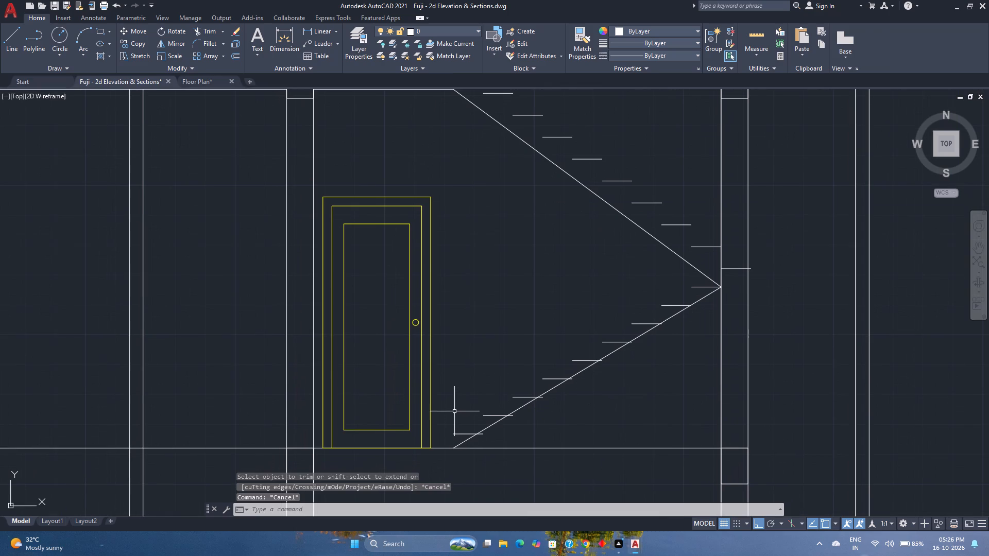
key(l)
key(Return)
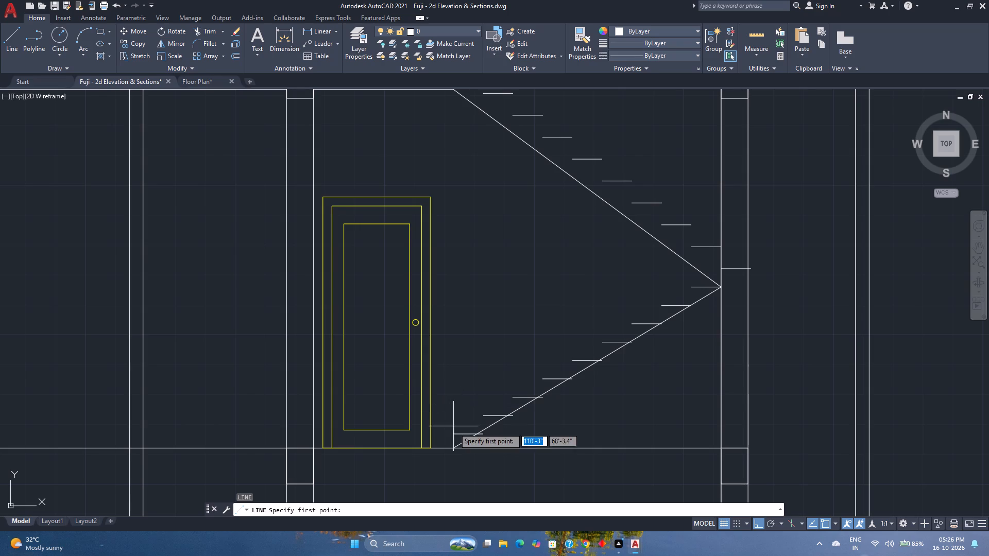
scroll(460, 433, up, 3)
middle_drag(447, 449, 456, 379)
middle_click(457, 376)
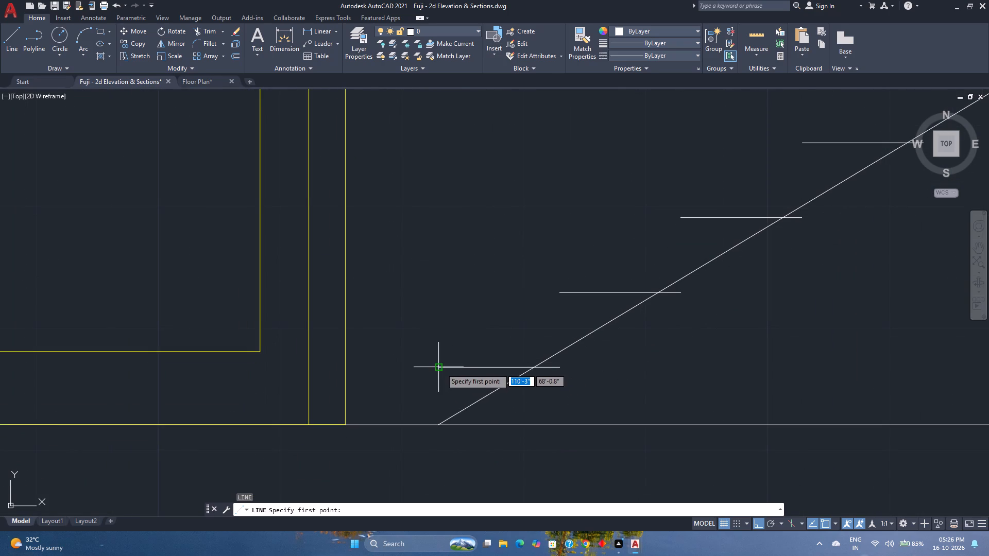
click(440, 368)
click(440, 426)
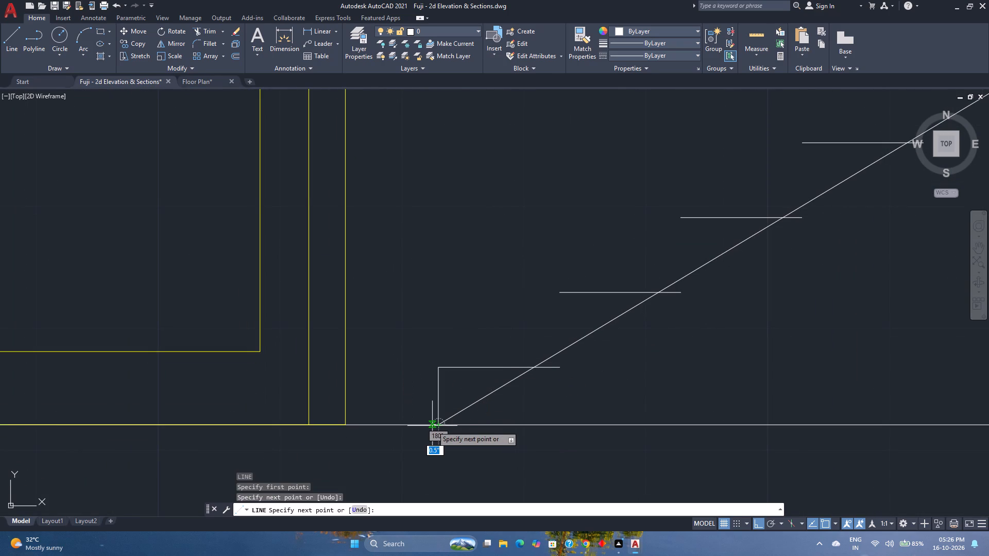
key(Escape)
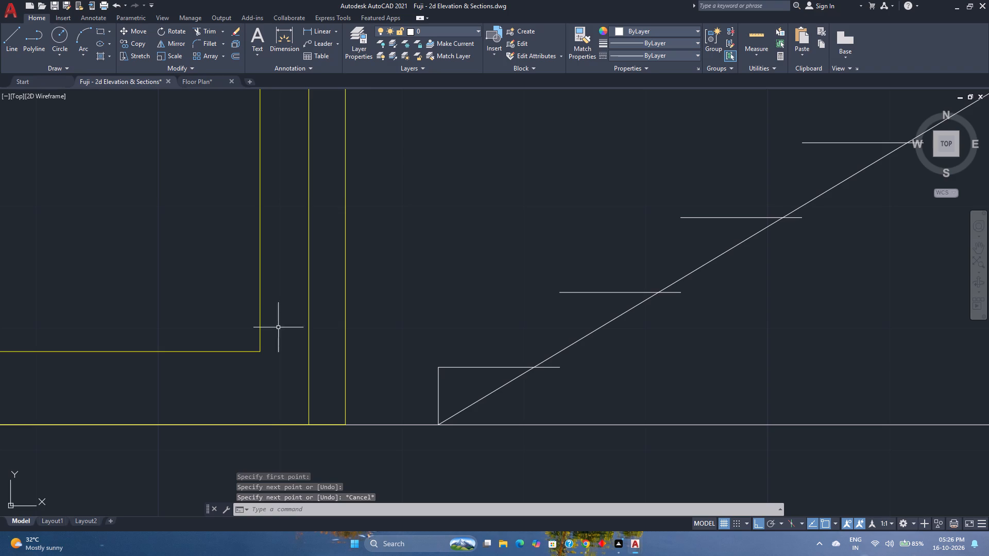
Copy the first riser line from its top end to the starting end of every remaining tread in the lower flight.
click(446, 394)
click(433, 391)
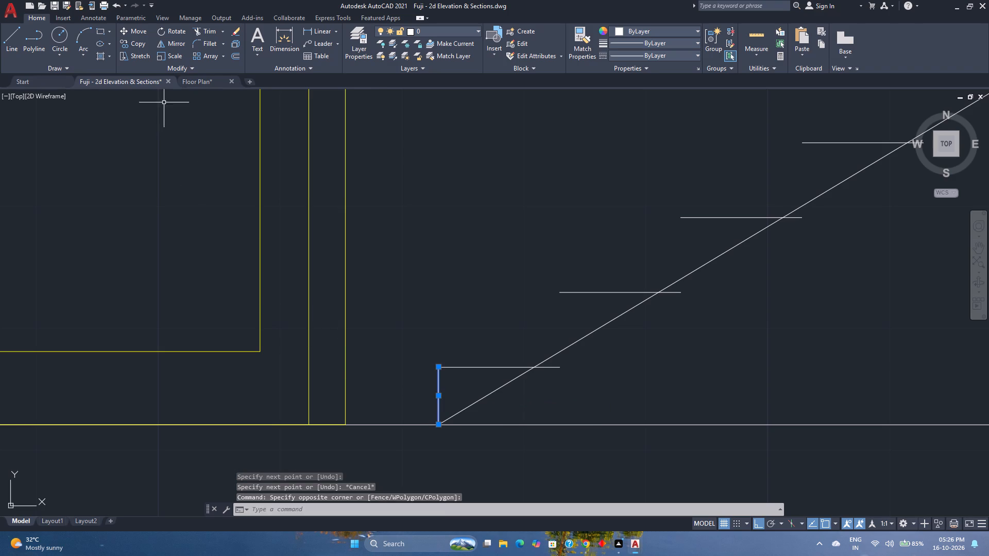
click(122, 44)
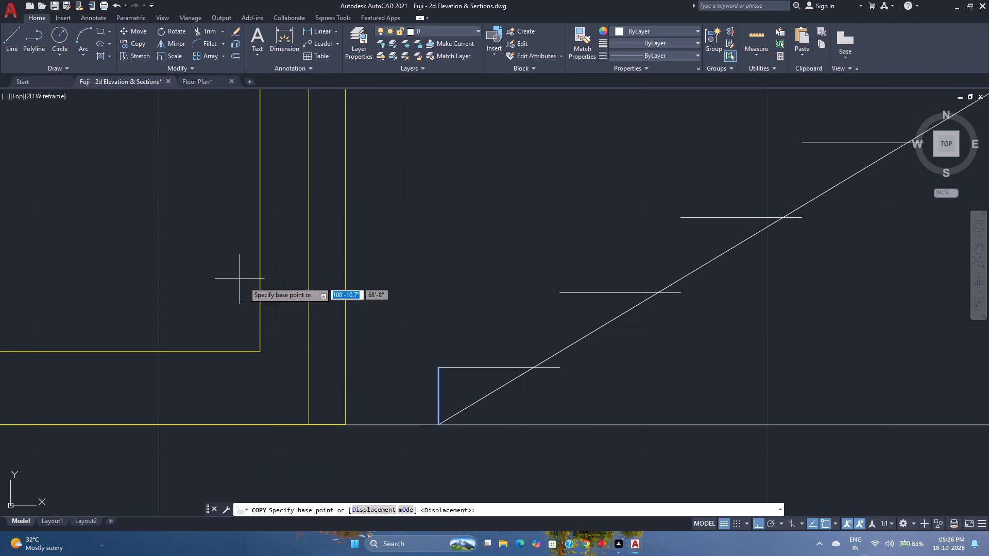
click(440, 369)
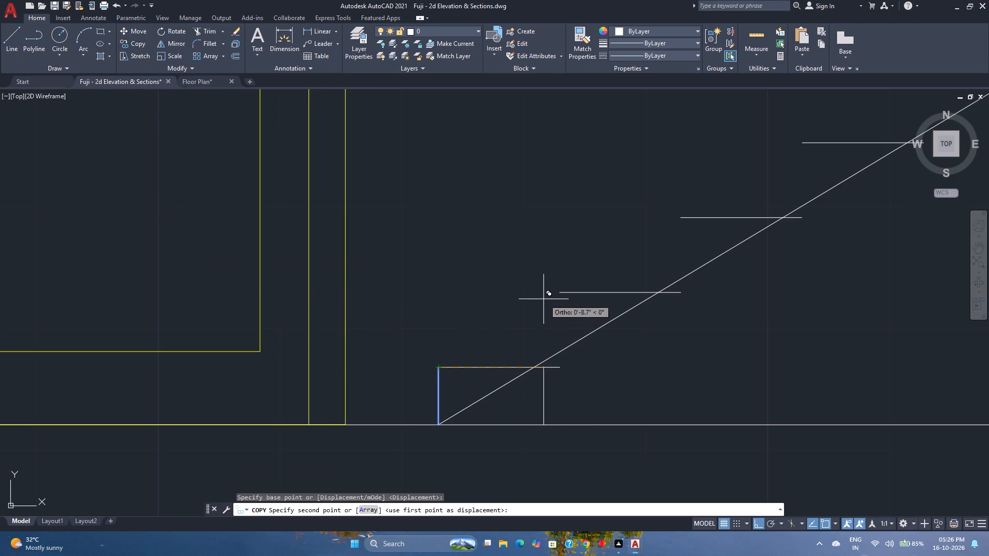
click(560, 294)
click(680, 218)
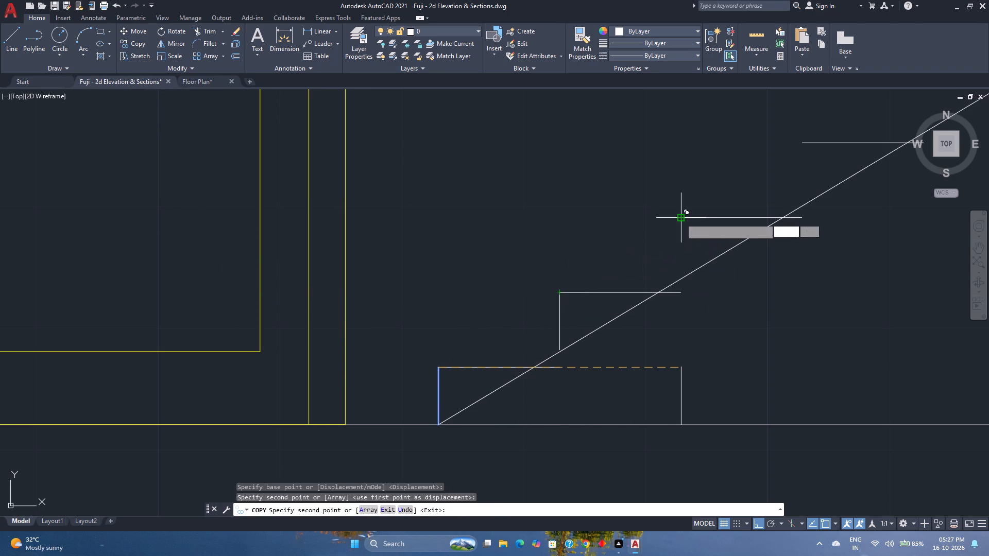
middle_drag(680, 218, 545, 327)
middle_click(545, 327)
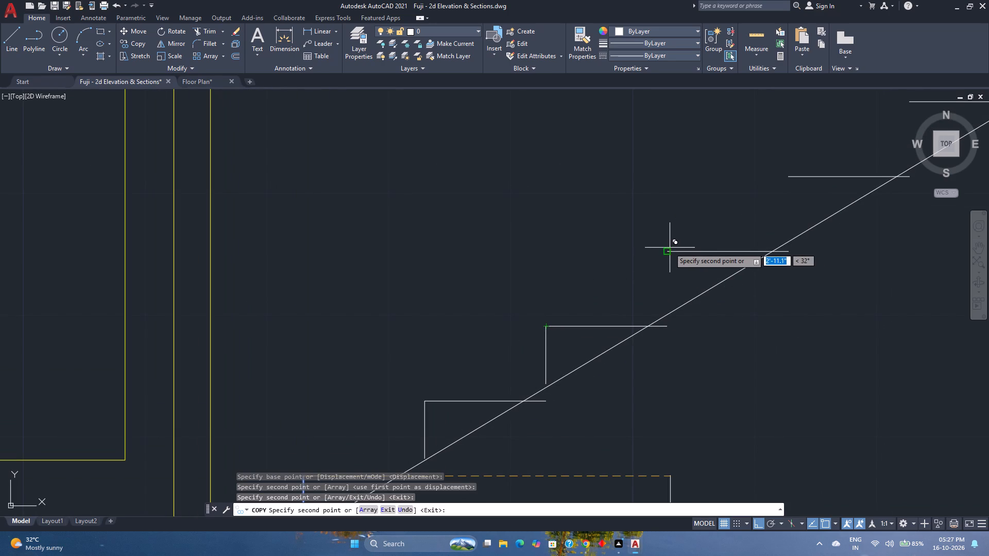
click(667, 251)
scroll(667, 251, down, 1)
middle_drag(667, 251, 534, 318)
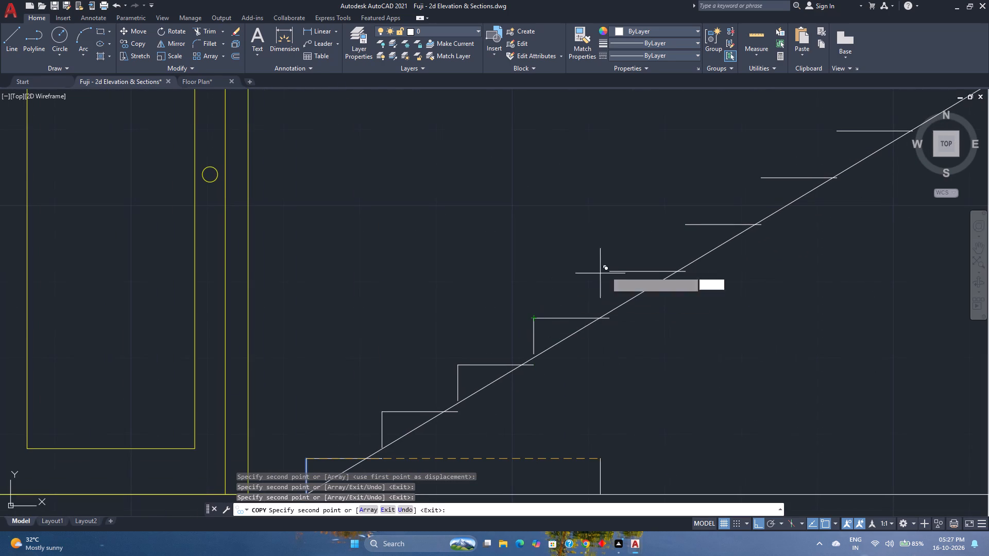
click(607, 273)
middle_drag(607, 273, 496, 327)
middle_click(496, 327)
click(576, 283)
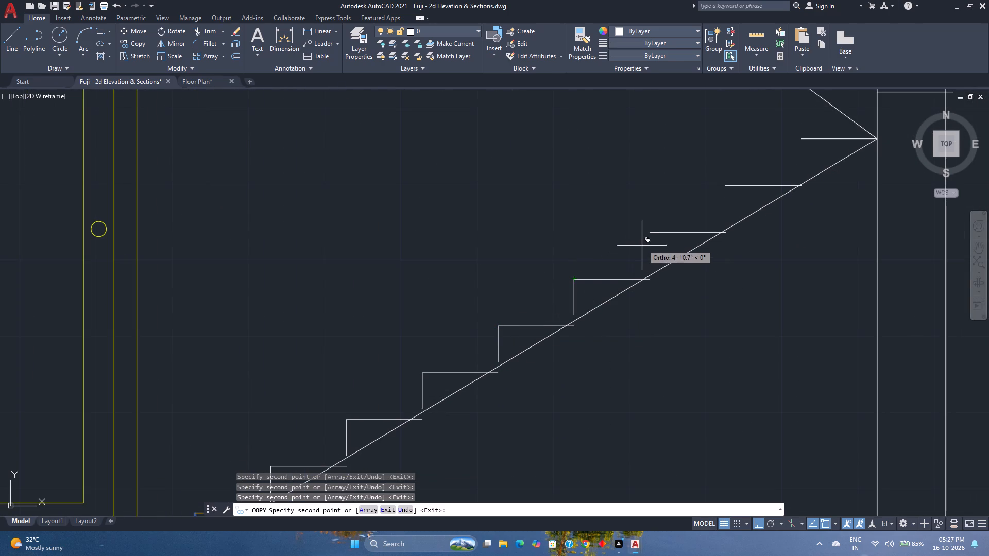
click(651, 235)
scroll(651, 235, down, 1)
middle_drag(651, 235, 566, 288)
middle_click(566, 288)
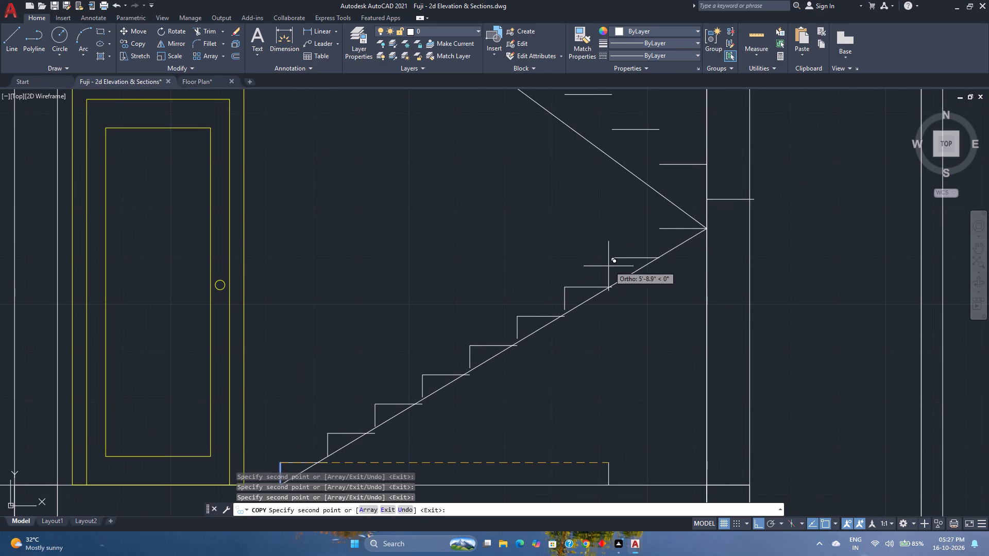
click(614, 262)
click(659, 233)
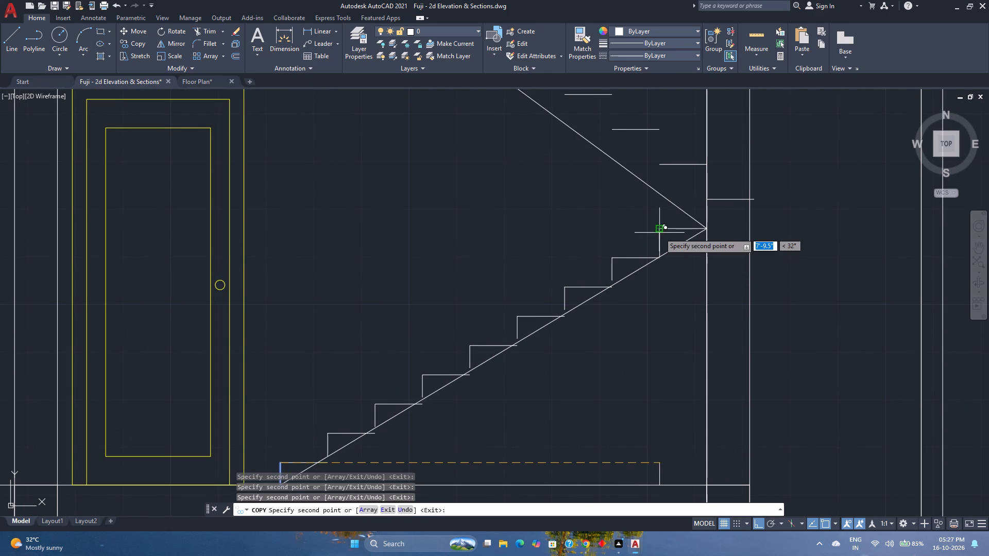
Continue copying the riser to the outer ends of the upper flight's treads, from the second tread up to the slab-level tread.
middle_drag(695, 212, 657, 290)
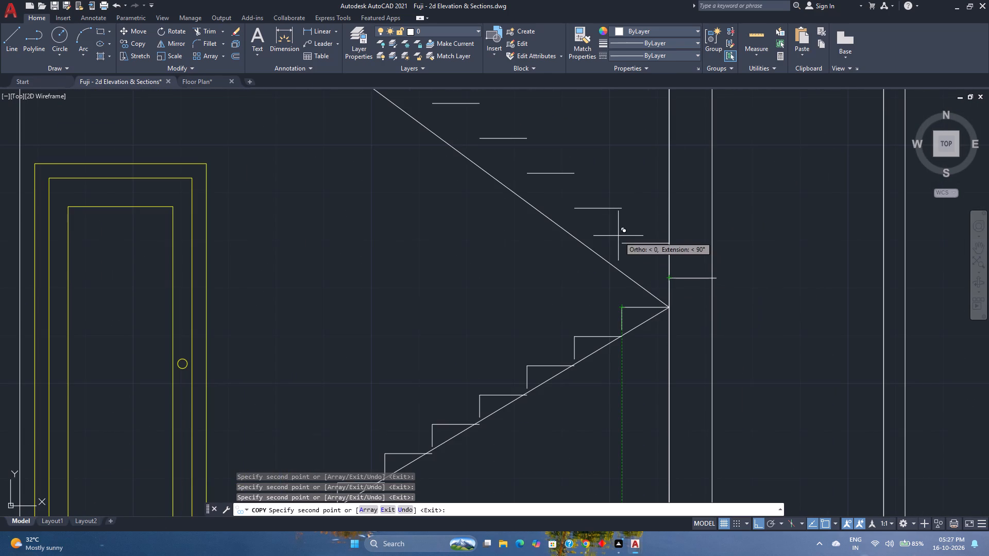
click(622, 210)
middle_drag(622, 210, 647, 288)
middle_click(647, 288)
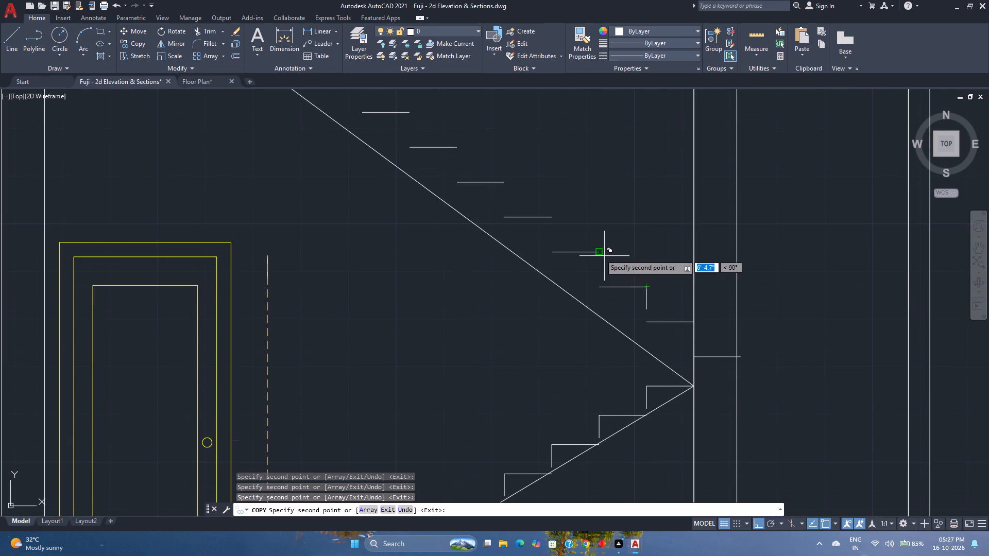
click(599, 254)
middle_drag(567, 248, 593, 287)
middle_click(593, 287)
click(577, 258)
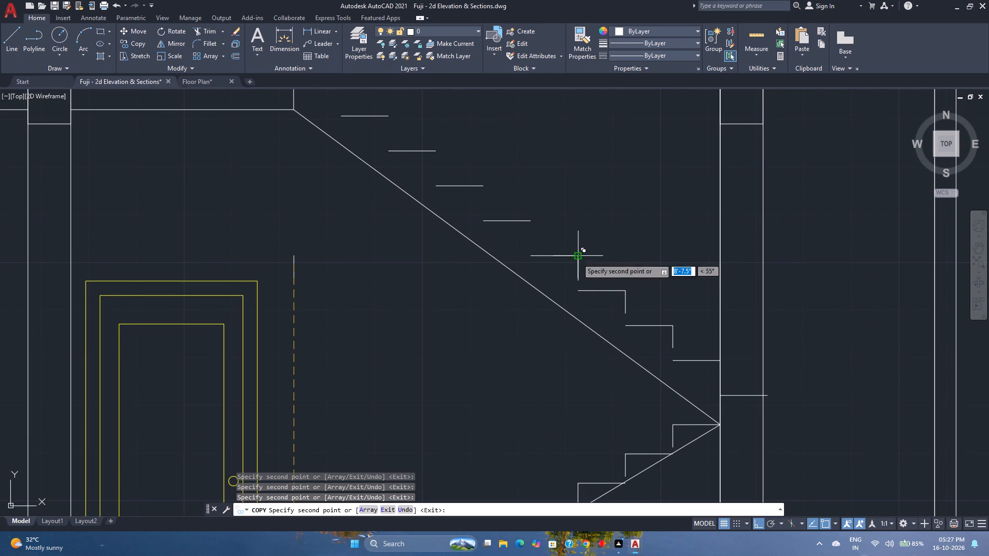
middle_drag(570, 258, 602, 311)
click(563, 271)
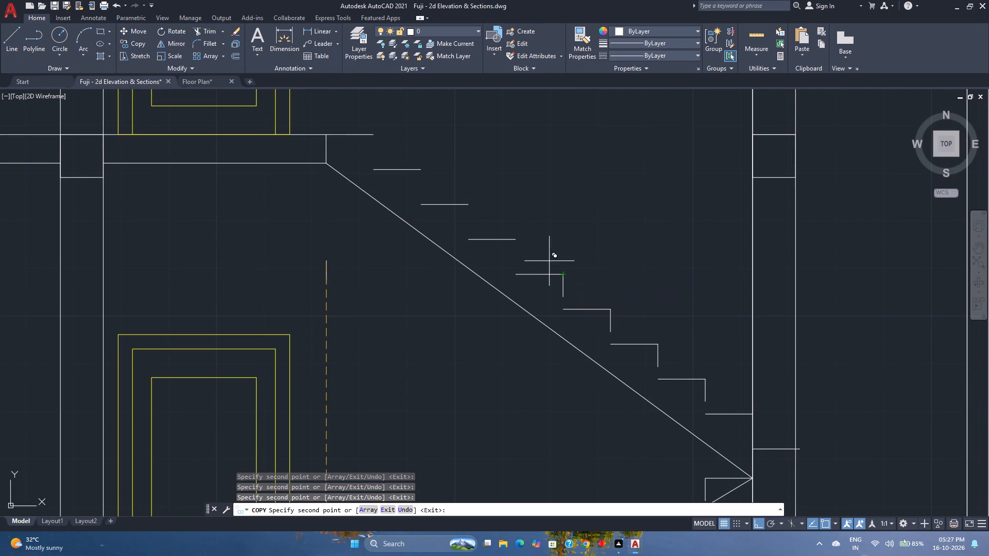
click(515, 240)
middle_drag(515, 240, 559, 266)
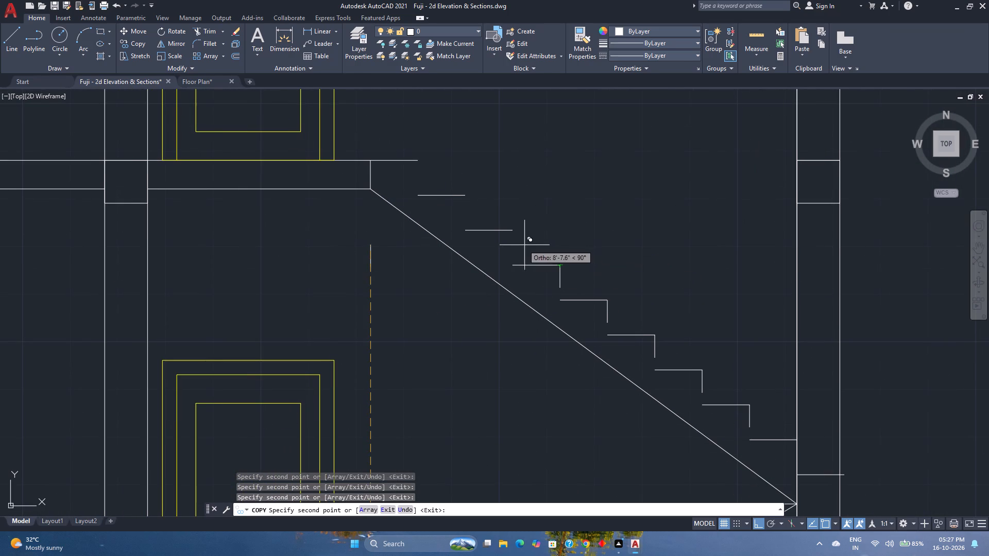
click(512, 233)
middle_drag(512, 233, 524, 242)
middle_click(527, 248)
middle_drag(553, 289, 555, 296)
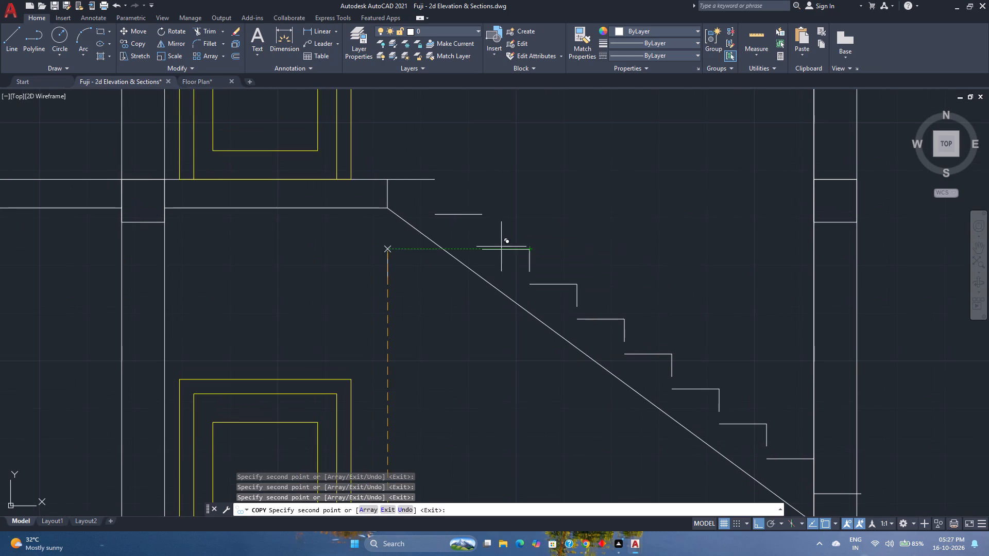
click(480, 216)
middle_drag(480, 216, 535, 303)
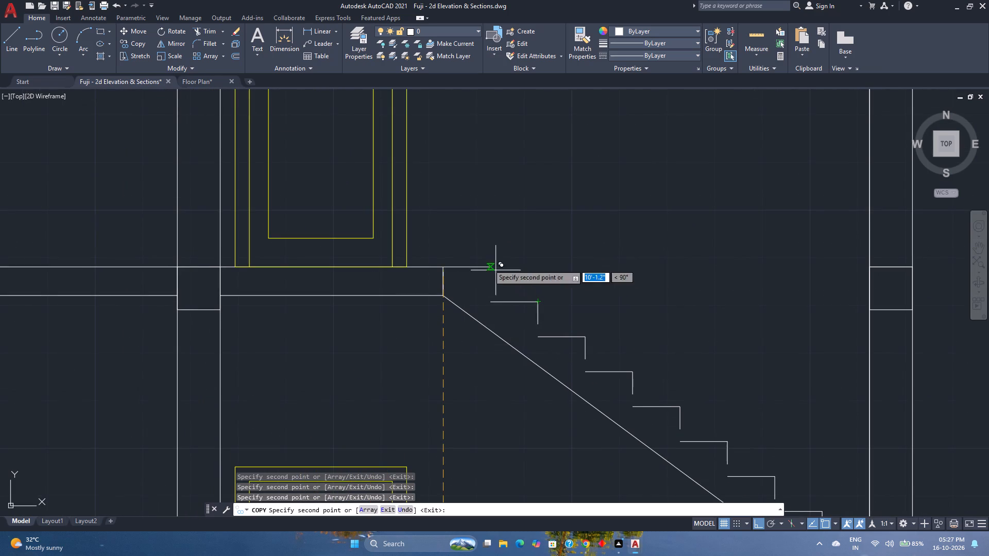
click(488, 264)
key(Escape)
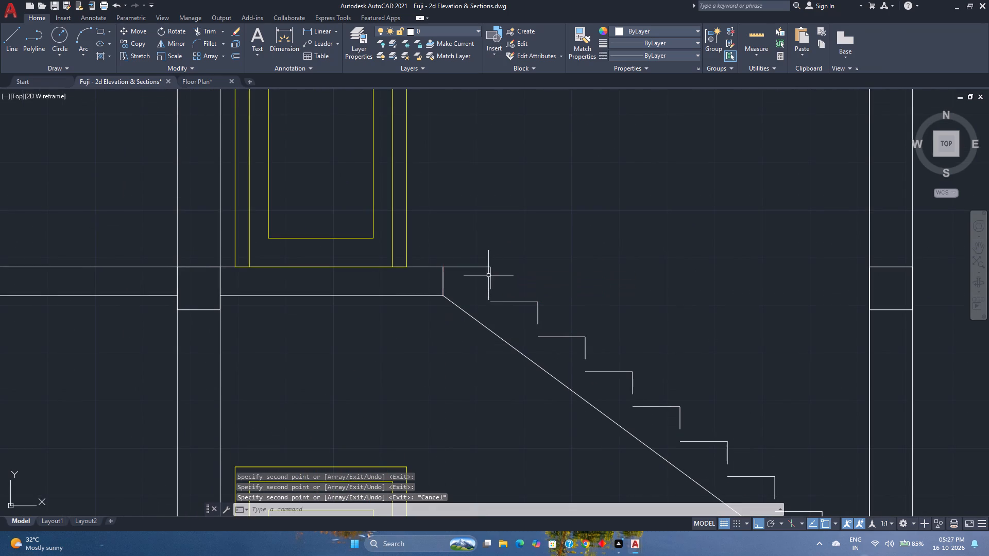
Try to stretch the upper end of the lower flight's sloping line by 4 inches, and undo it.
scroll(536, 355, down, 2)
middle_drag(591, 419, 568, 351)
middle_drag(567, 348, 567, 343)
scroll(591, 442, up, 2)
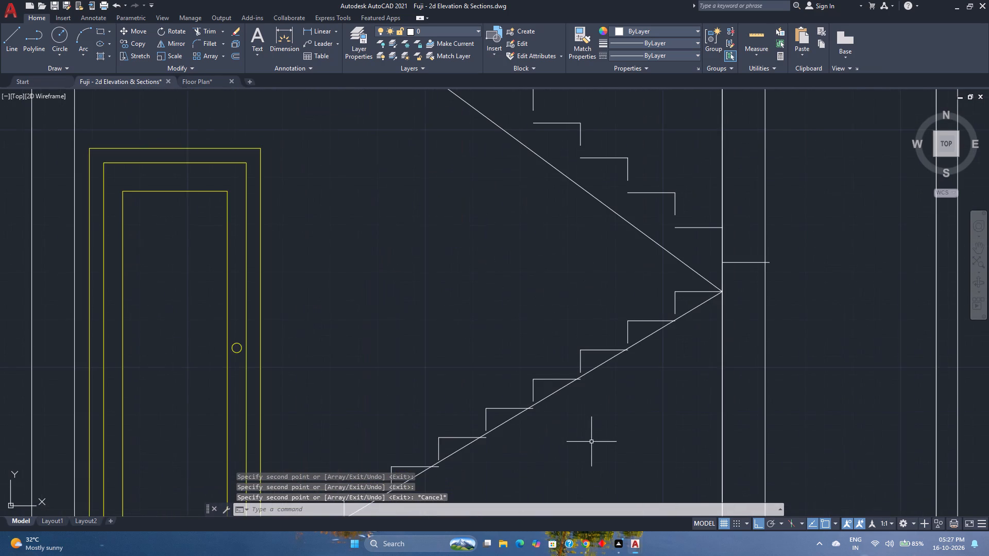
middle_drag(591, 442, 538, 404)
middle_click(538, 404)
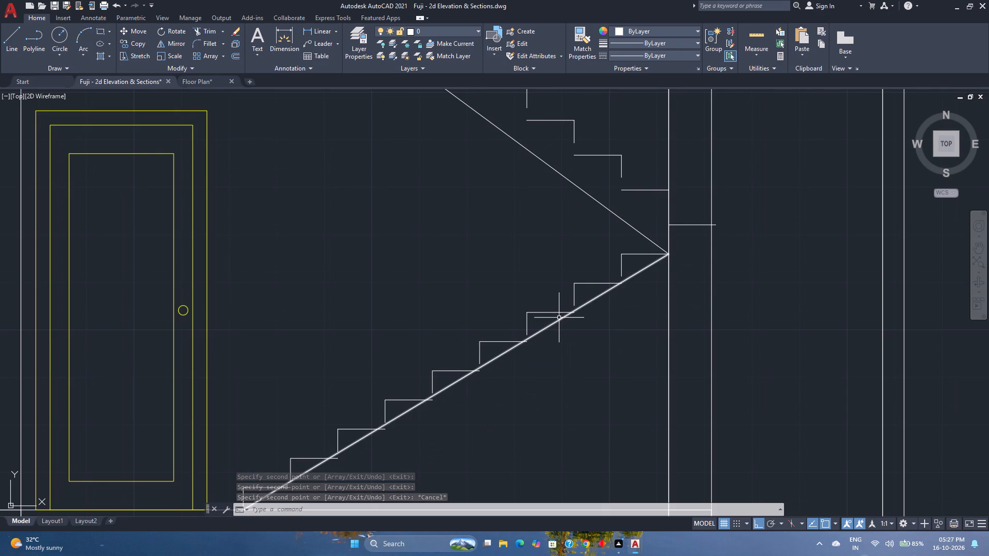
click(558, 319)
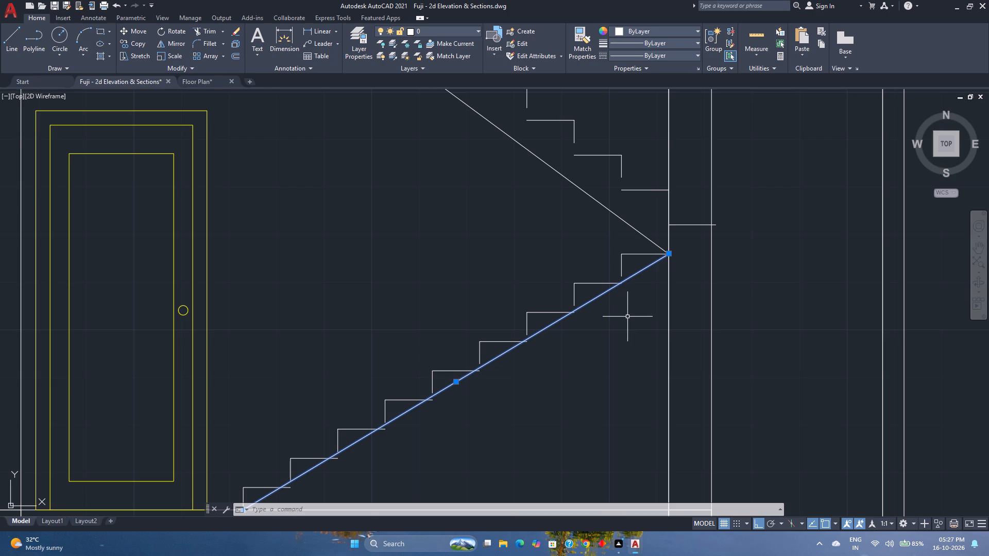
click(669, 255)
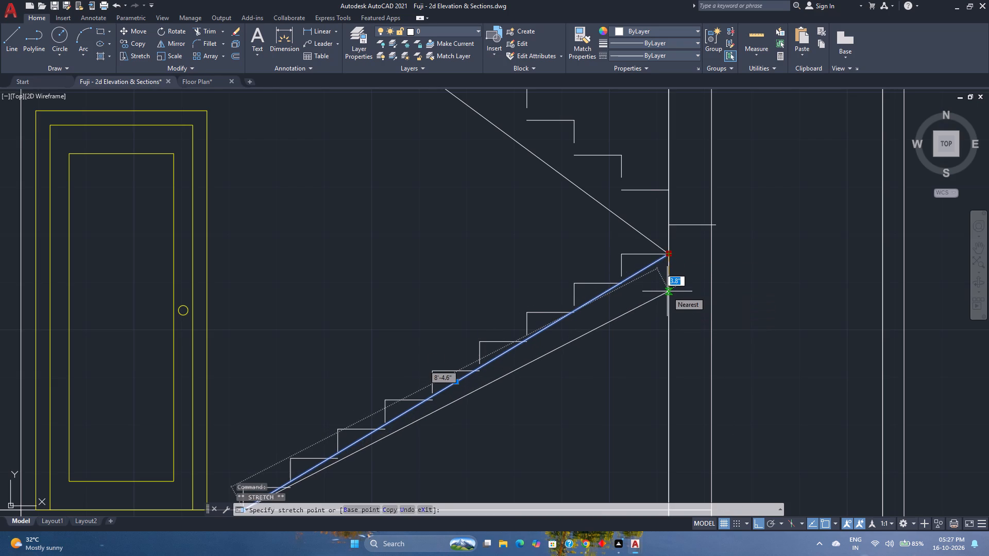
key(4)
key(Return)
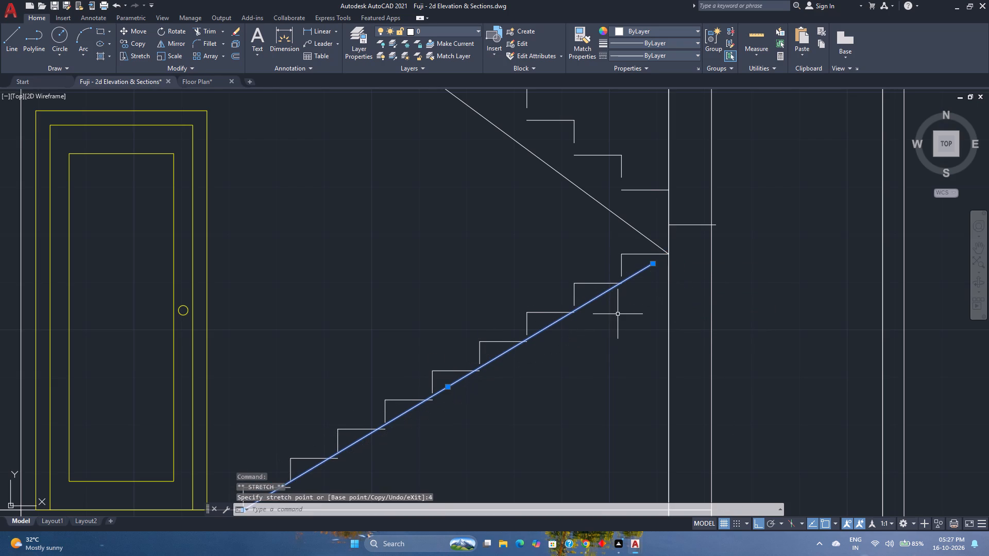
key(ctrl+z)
Offset the lower flight's sloping line 4 inches to its underside.
scroll(618, 314, down, 1)
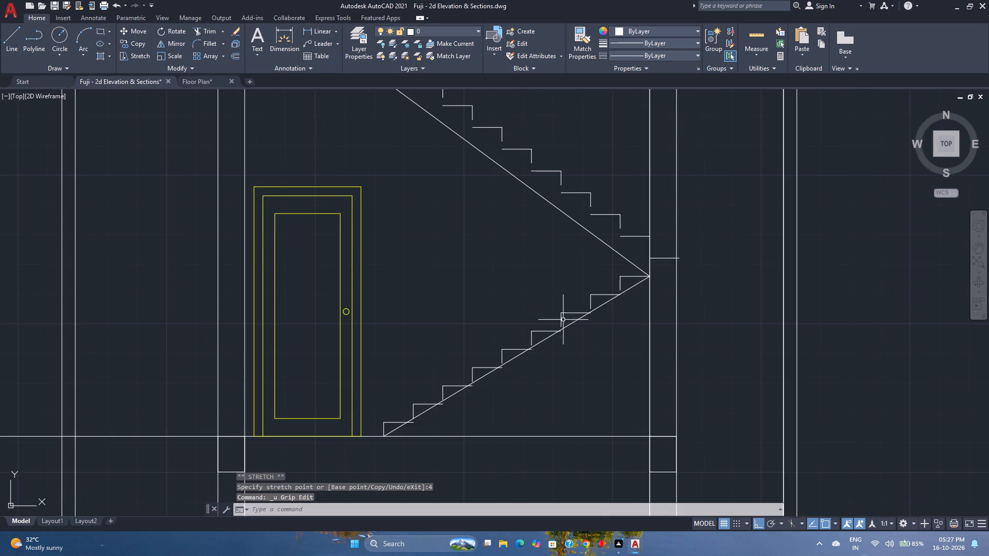
click(232, 56)
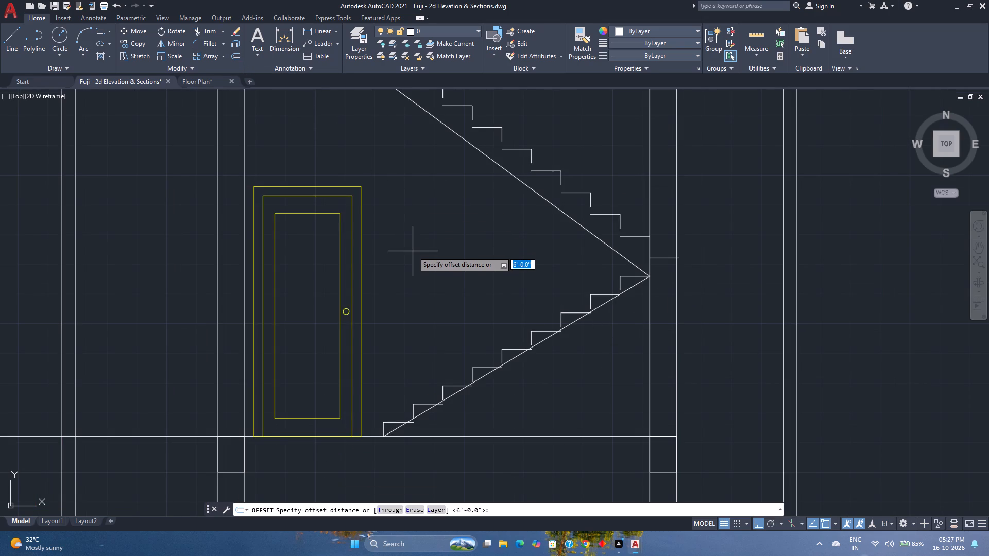
key(6)
key(Return)
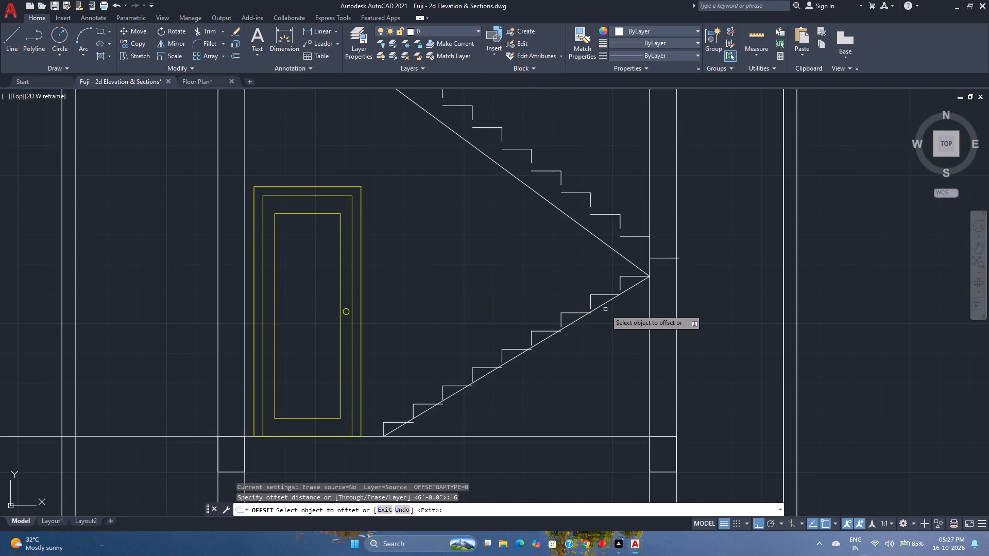
click(605, 303)
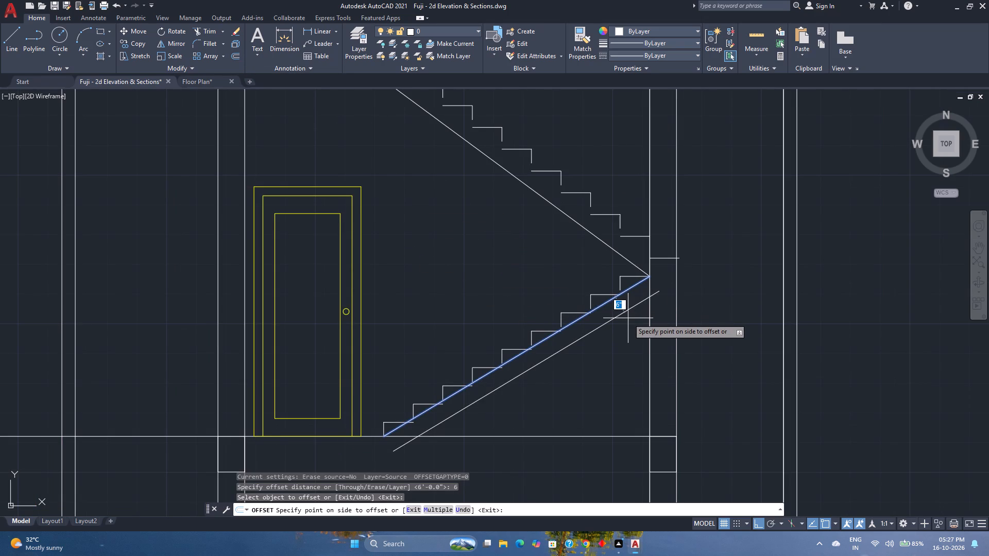
key(4)
key(Return)
key(Escape)
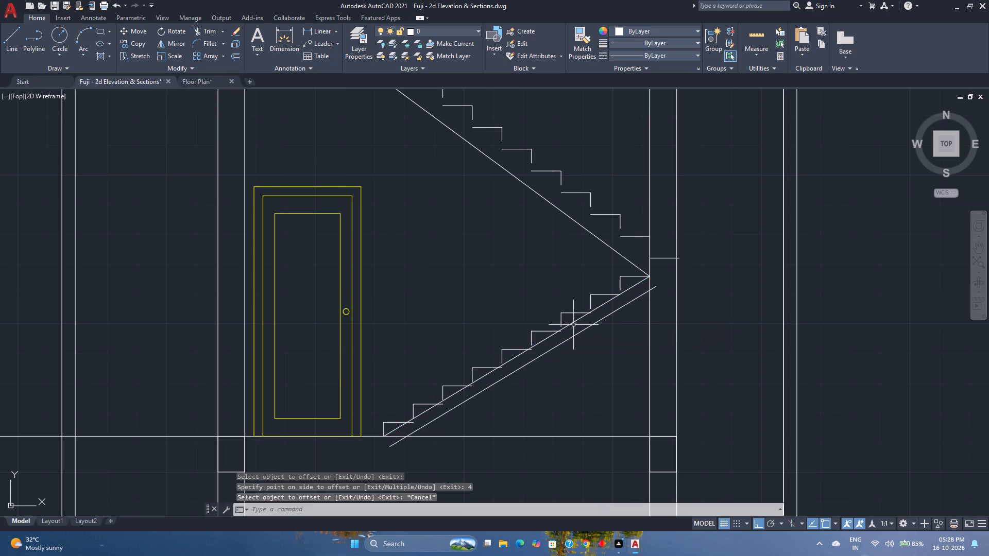
Delete the original sloping line that runs through the lower flight's steps.
scroll(462, 403, up, 1)
click(490, 364)
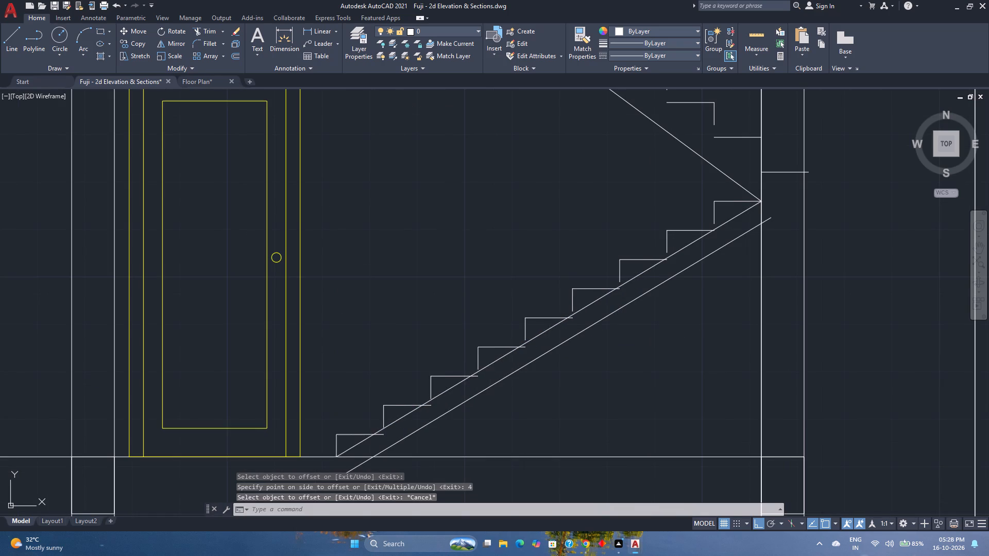
key(Delete)
Fillet the lower flight's three lowest treads to the risers above them with sharp, zero-radius corners, using the Multiple option.
middle_drag(460, 400, 463, 355)
middle_click(463, 355)
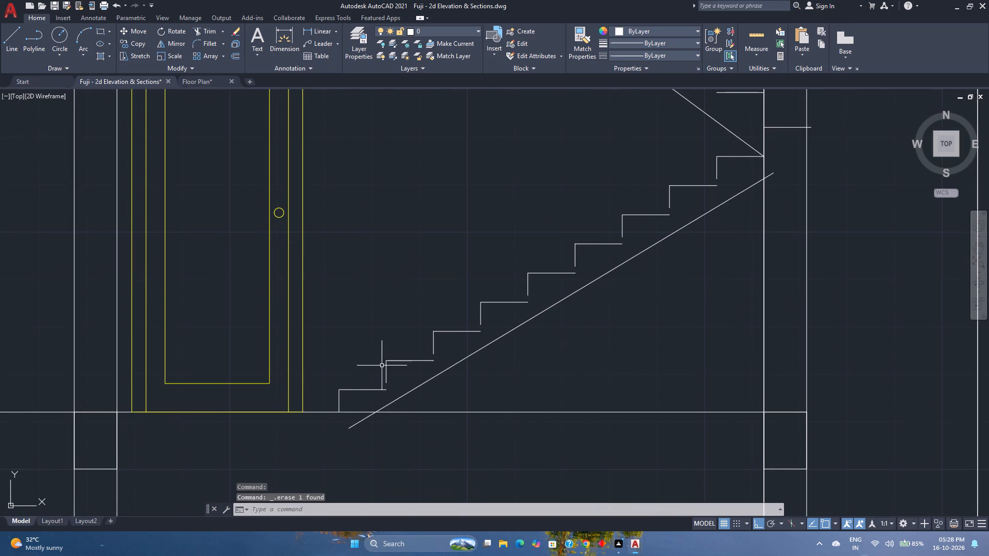
scroll(382, 391, up, 2)
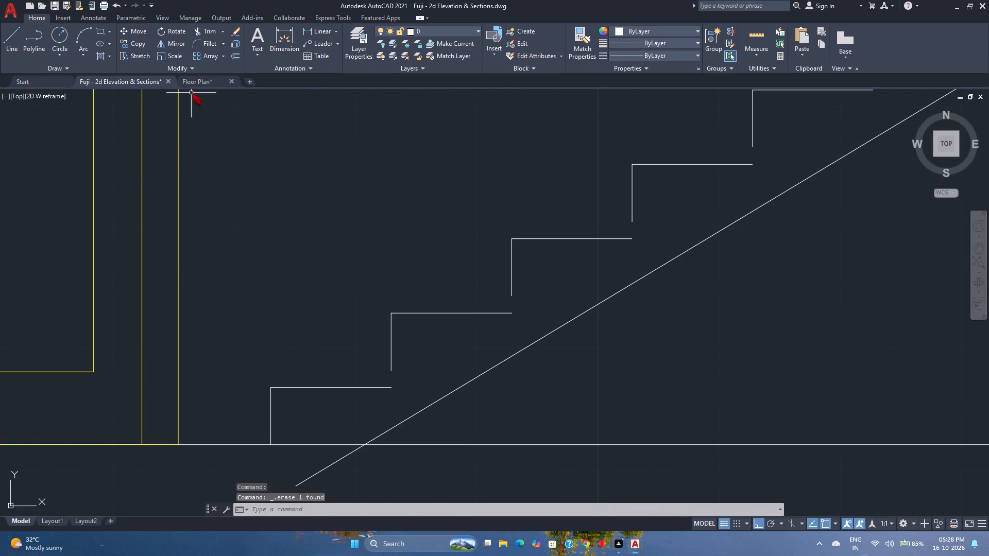
click(199, 45)
click(365, 387)
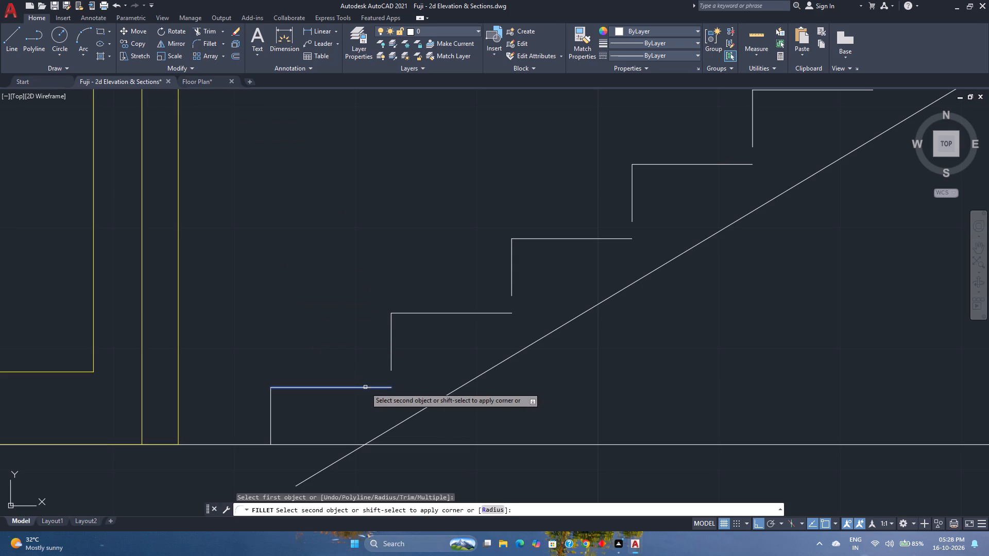
click(390, 355)
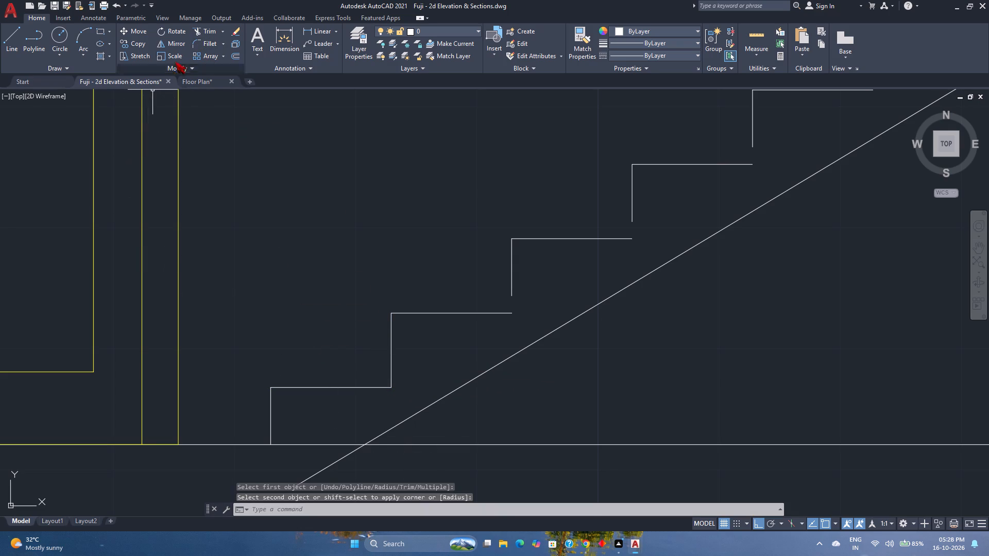
click(208, 46)
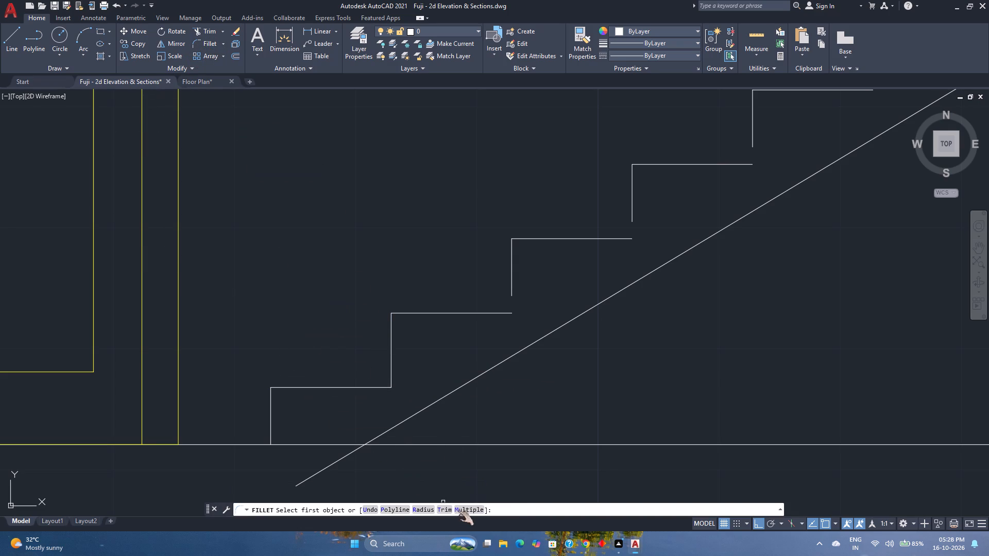
click(457, 510)
click(479, 315)
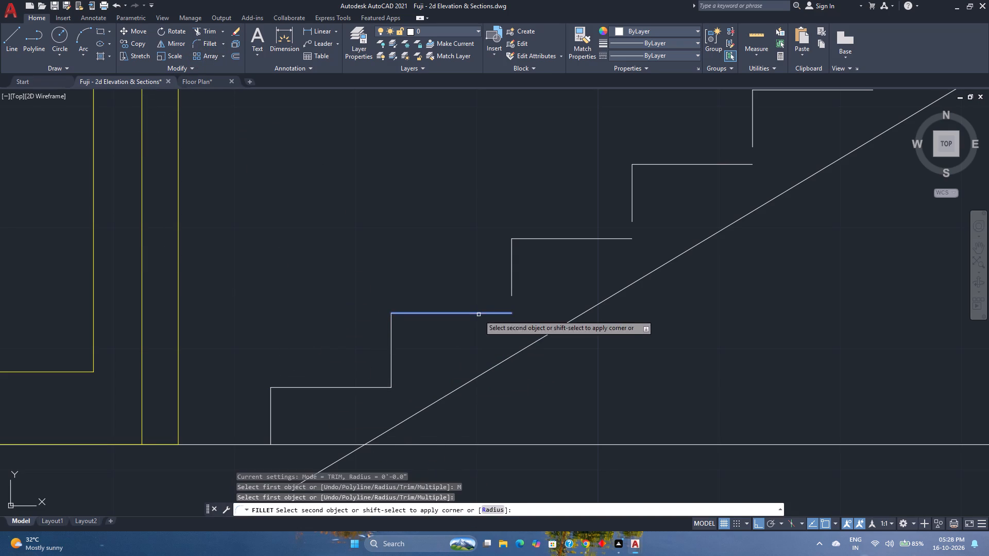
click(512, 283)
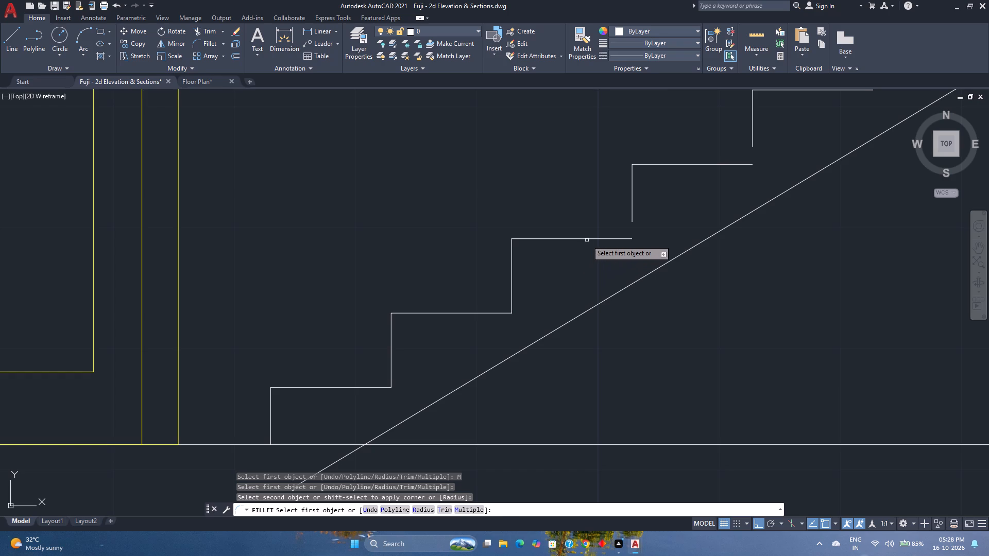
click(587, 240)
click(631, 203)
Continue filleting the lower flight's remaining treads and risers into sharp corners, from the fourth tread up to the topmost riser.
scroll(662, 242, down, 2)
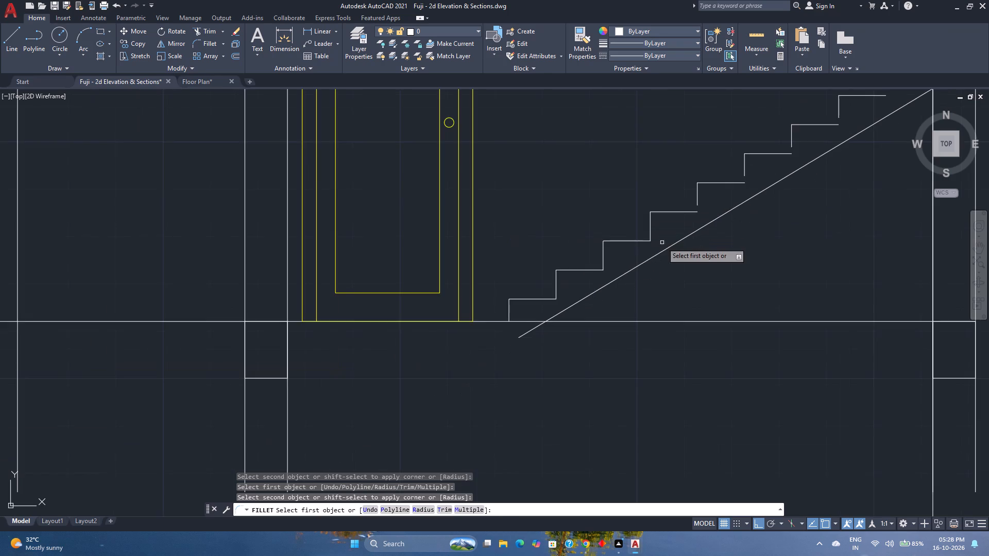
scroll(662, 242, down, 1)
middle_drag(668, 244, 525, 383)
middle_click(525, 383)
click(541, 352)
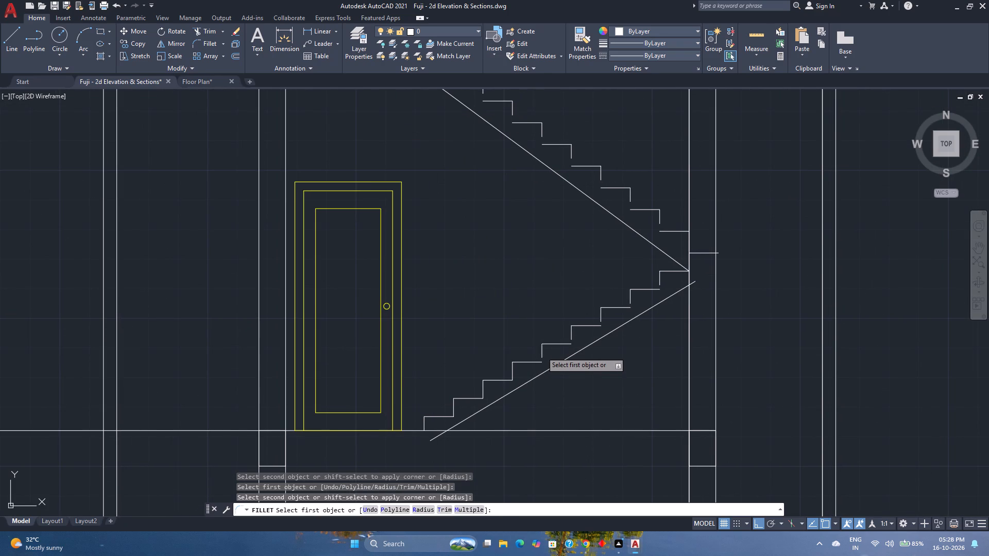
click(537, 361)
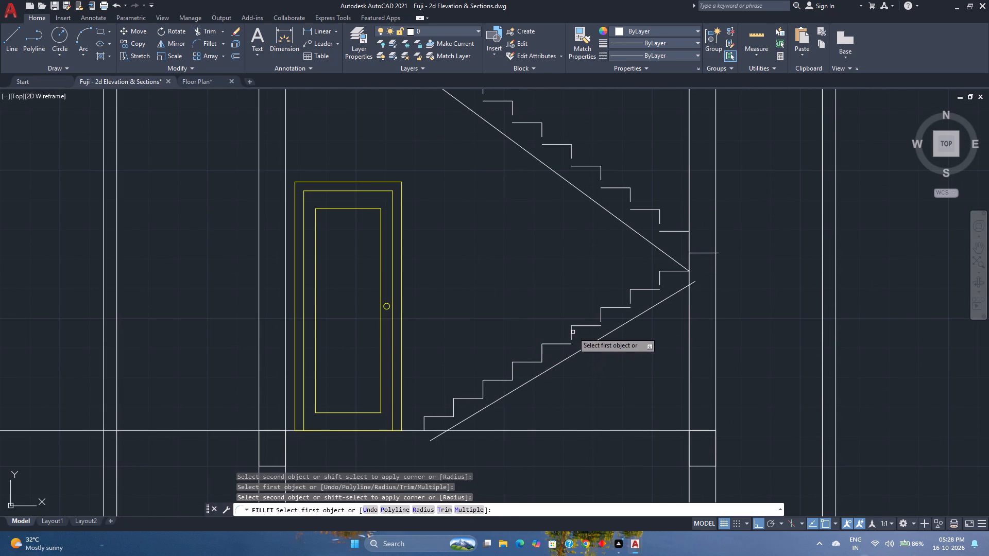
click(571, 332)
click(565, 345)
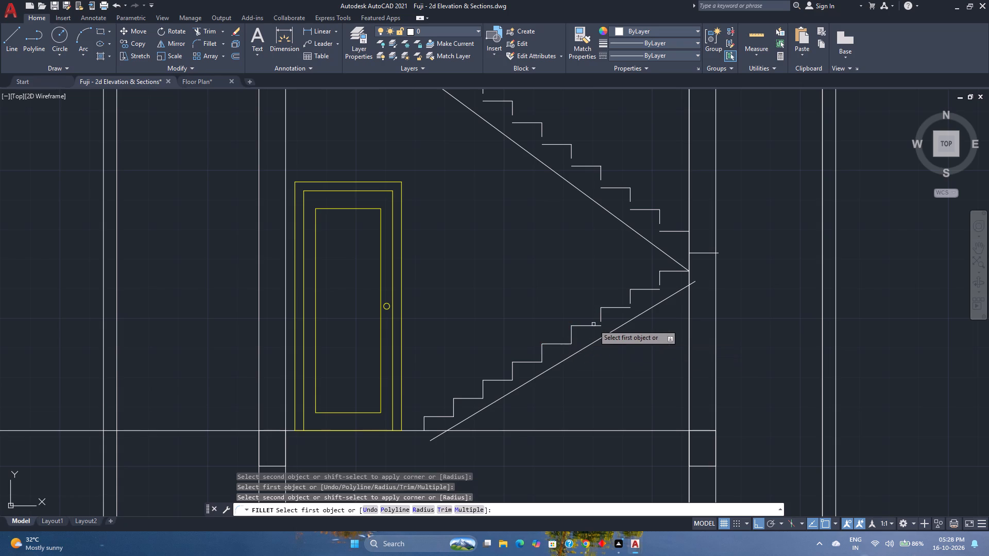
click(601, 315)
click(598, 326)
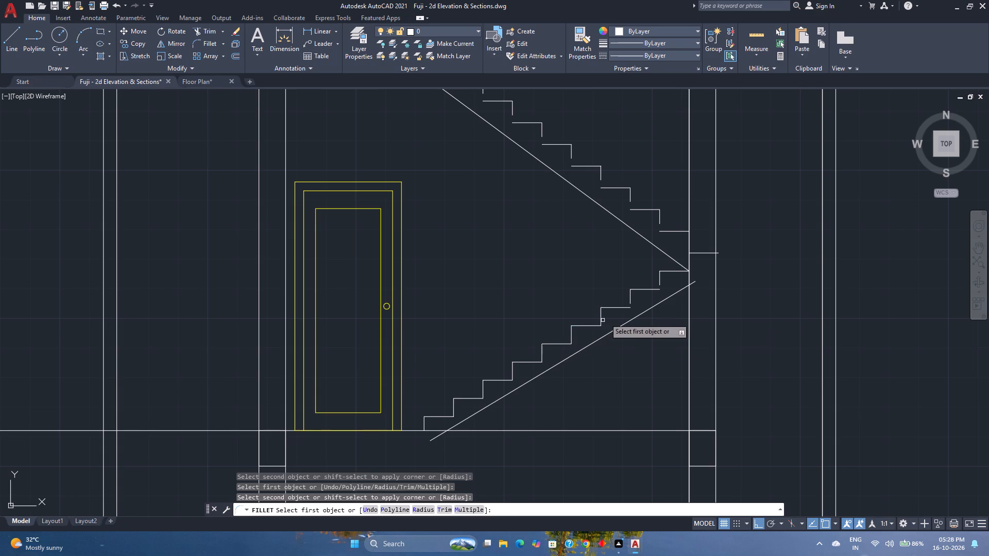
click(629, 300)
click(627, 309)
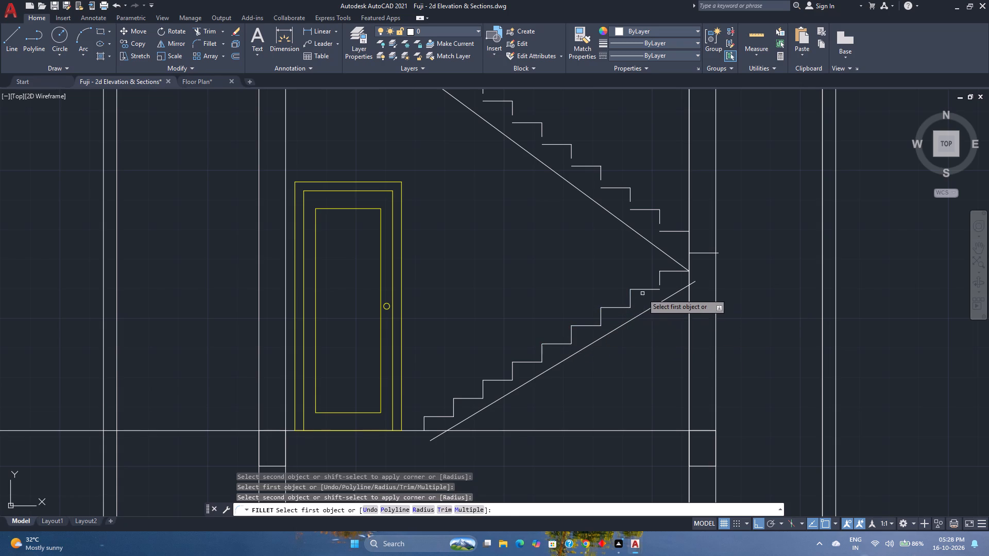
click(660, 280)
click(652, 290)
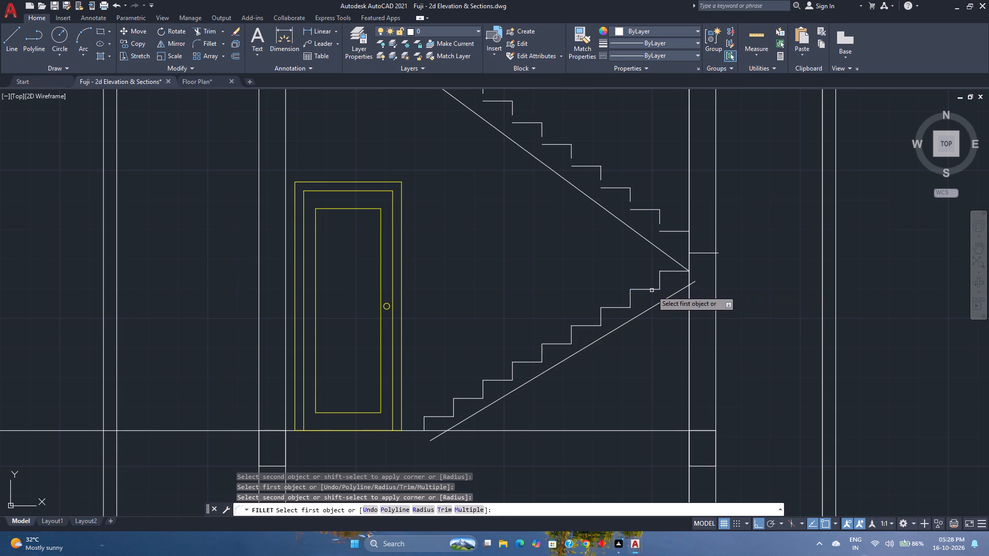
Fillet the upper flight's four lowest treads to the risers above them with sharp corners, starting at the wall.
middle_drag(652, 291, 564, 404)
middle_click(564, 404)
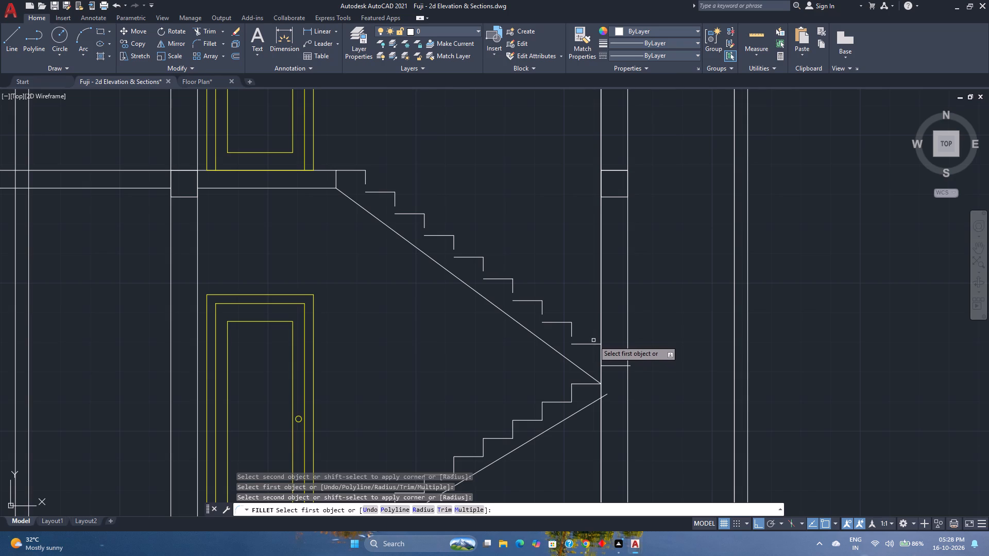
click(594, 343)
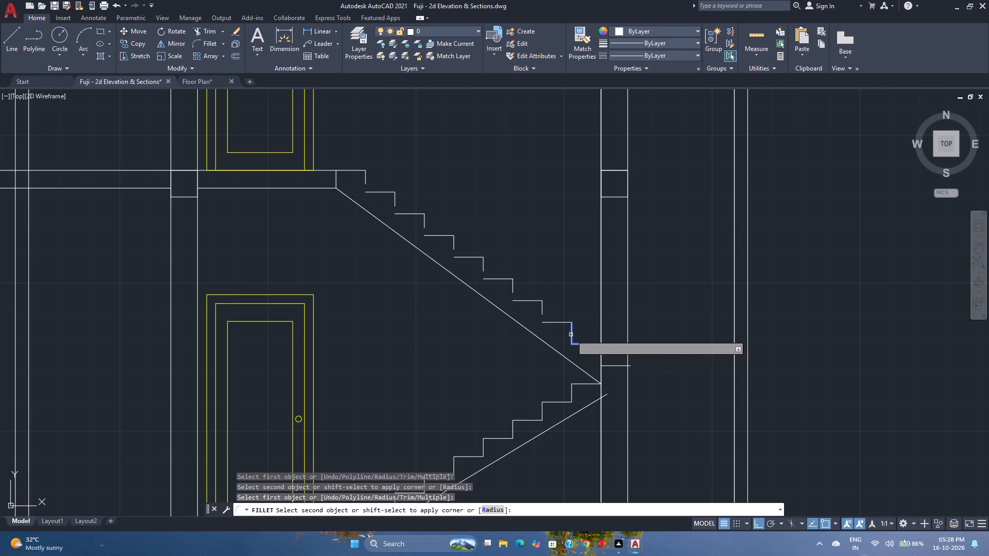
click(570, 333)
click(571, 327)
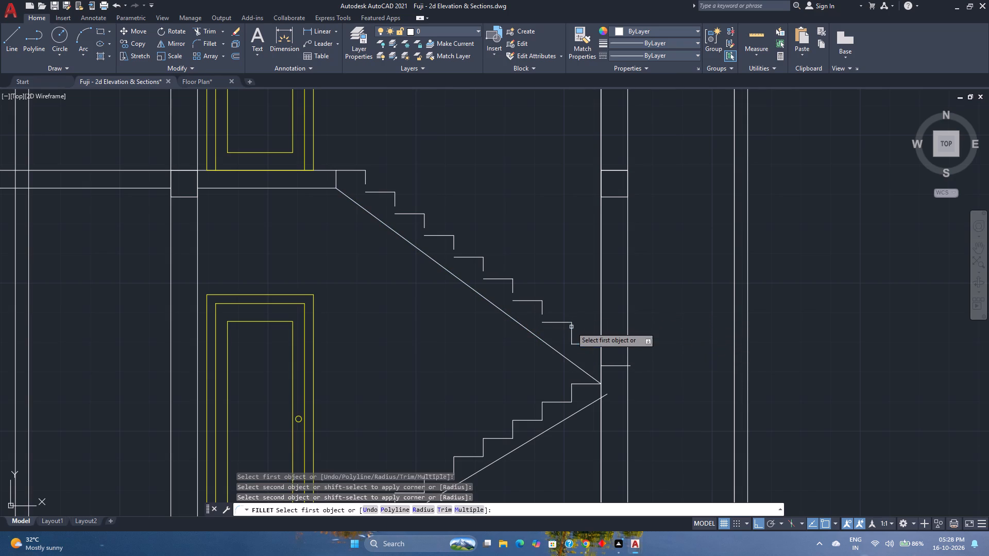
click(549, 322)
click(541, 310)
click(522, 302)
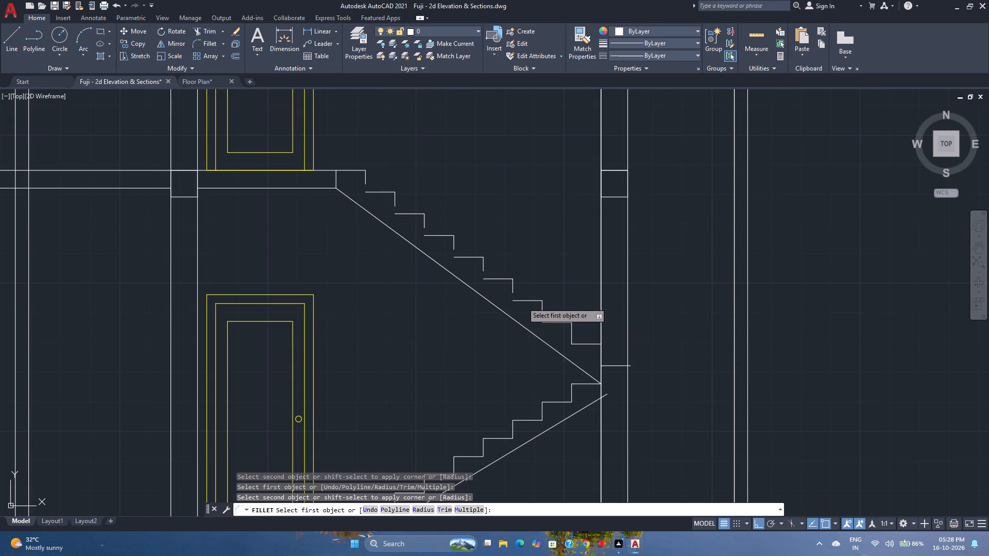
click(521, 301)
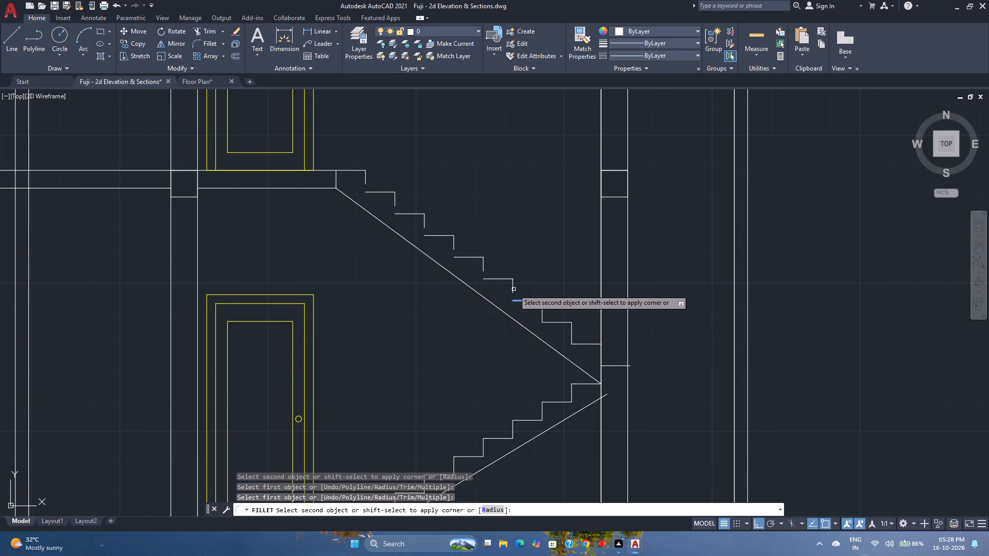
click(514, 289)
click(497, 280)
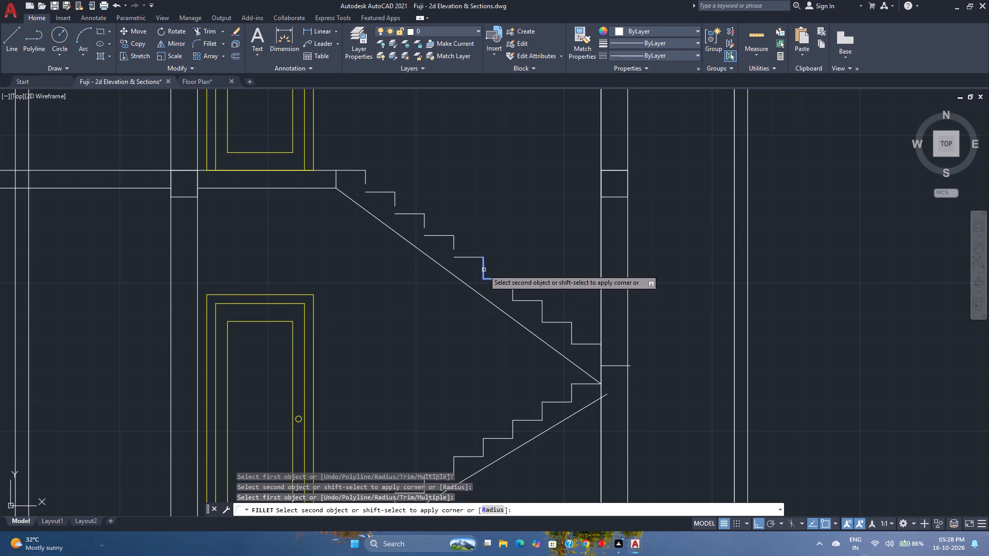
click(483, 269)
Fillet the upper flight's remaining four risers and treads into sharp corners, up to the slab-level tread.
middle_drag(493, 282, 568, 373)
middle_click(568, 373)
scroll(526, 337, up, 2)
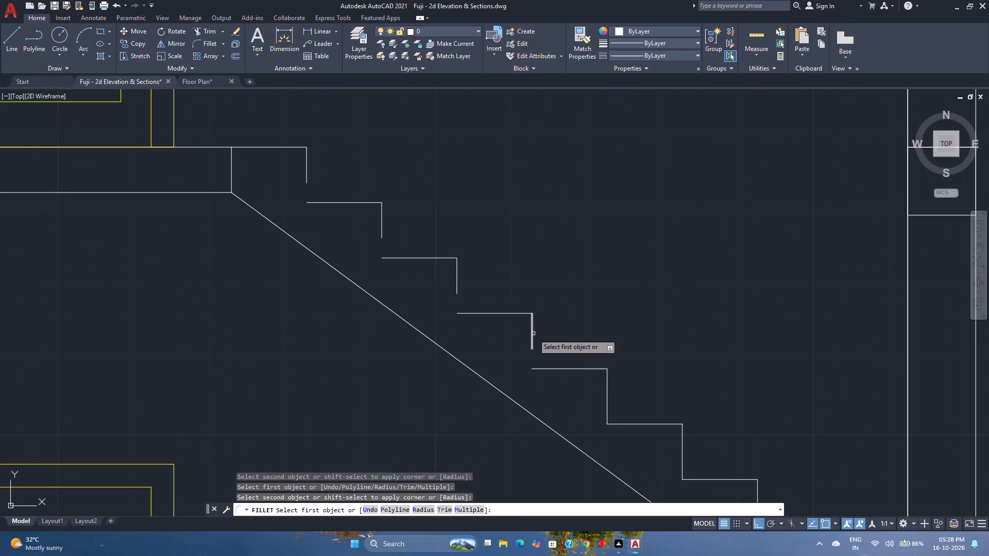
click(533, 334)
click(543, 369)
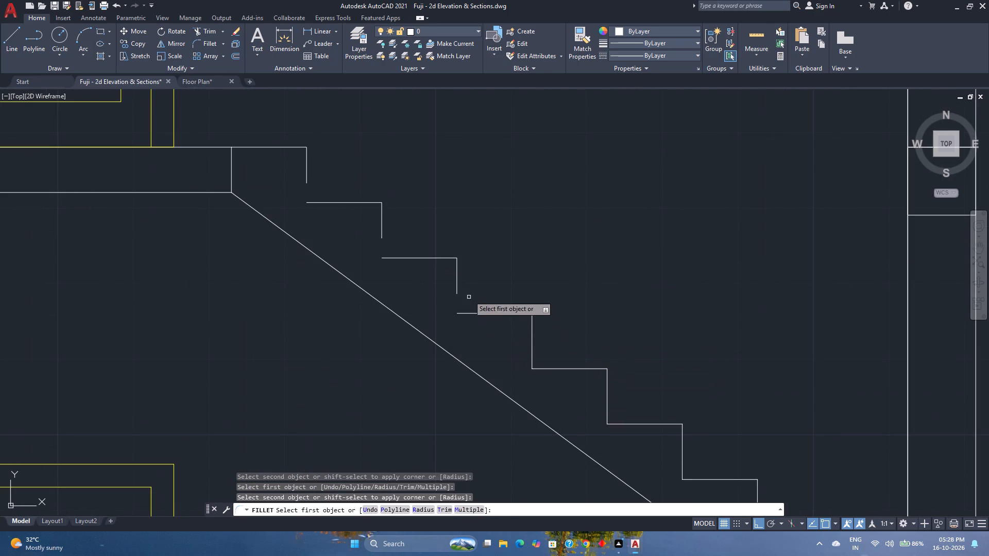
click(456, 281)
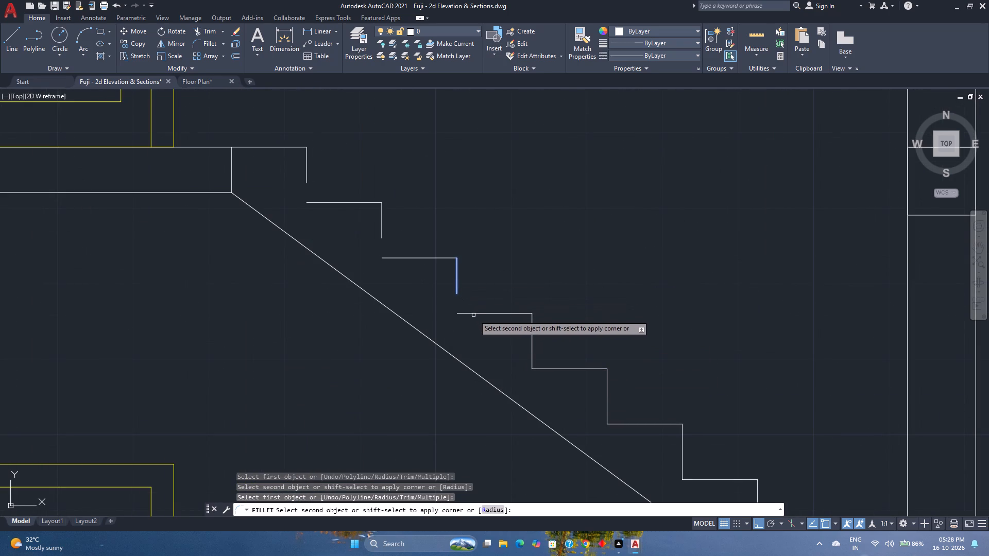
click(476, 314)
middle_drag(476, 314, 517, 357)
middle_click(517, 357)
click(421, 270)
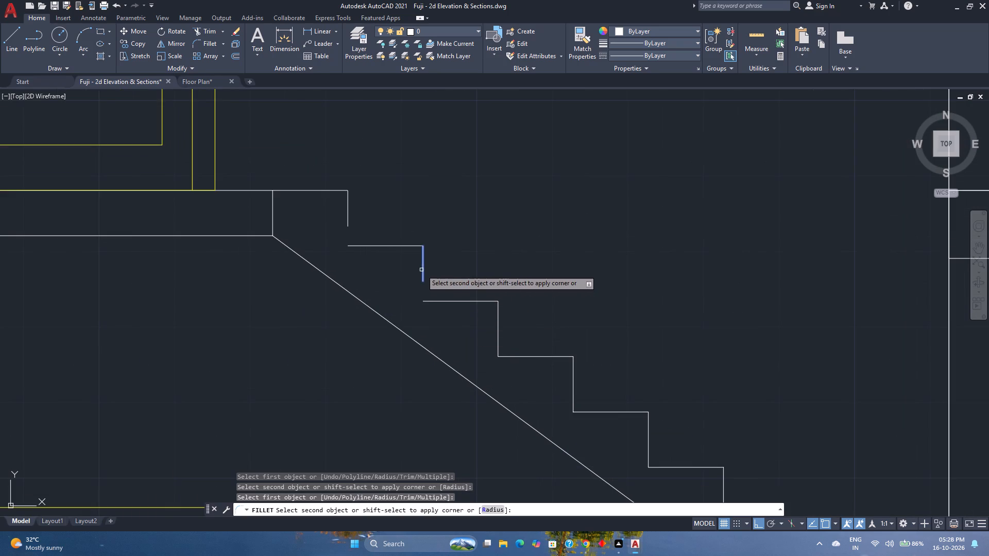
click(427, 302)
middle_drag(412, 302, 459, 343)
middle_click(459, 343)
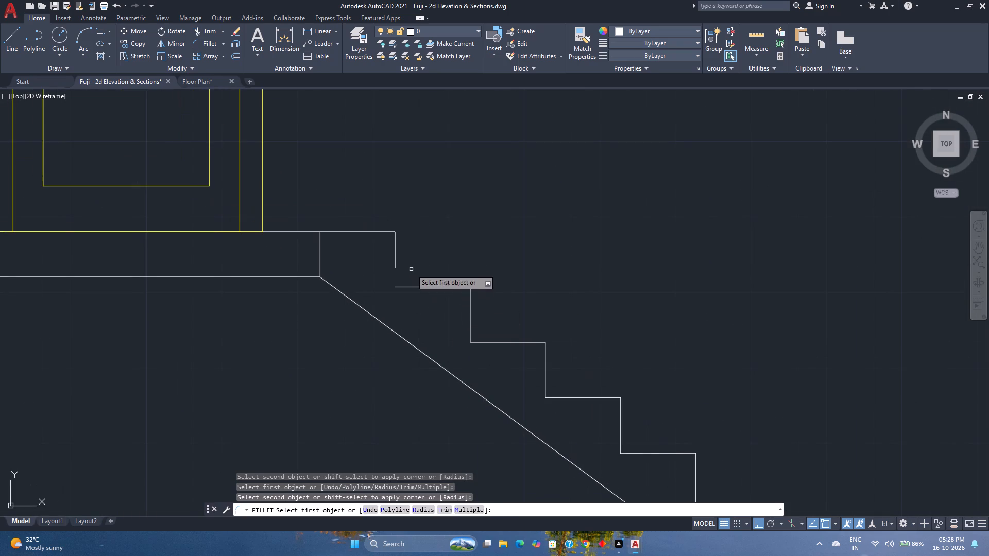
click(394, 256)
click(407, 286)
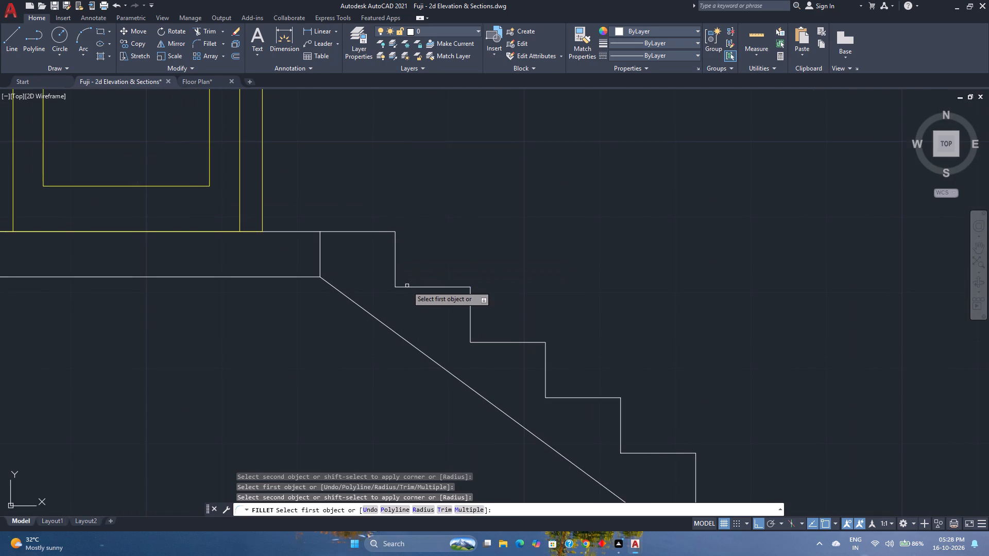
key(Escape)
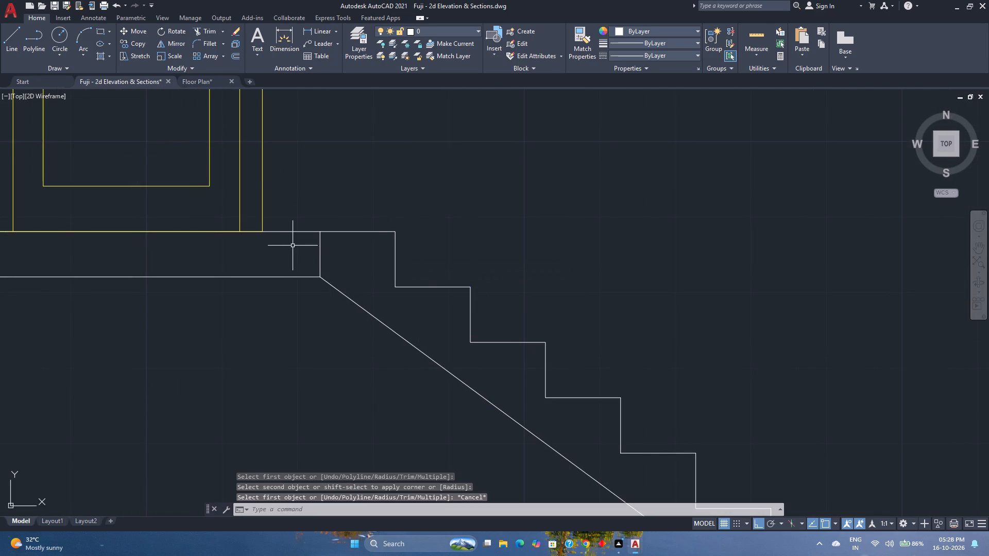
Stretch the short horizontal landing line between the two flights across to the near face of the outer wall.
scroll(316, 275, down, 5)
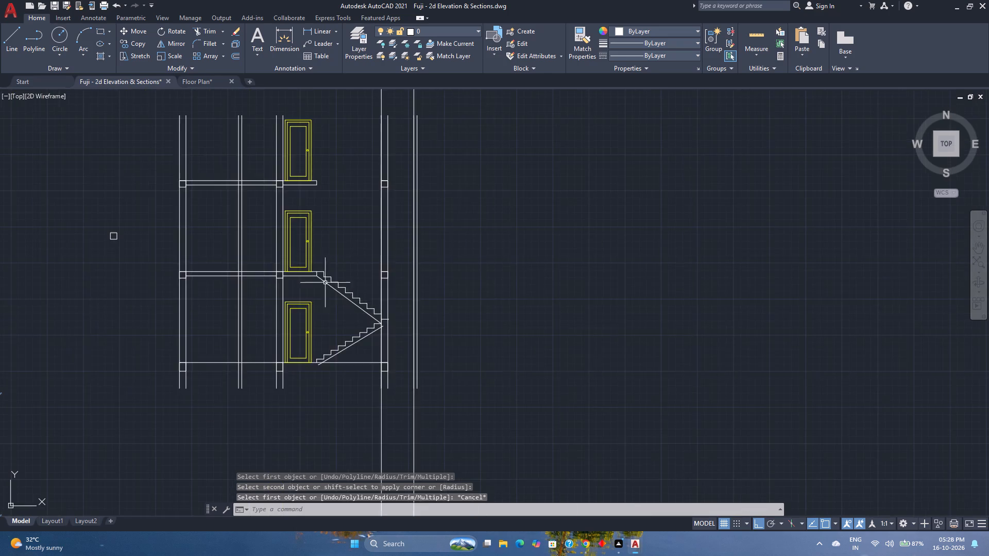
scroll(384, 324, up, 4)
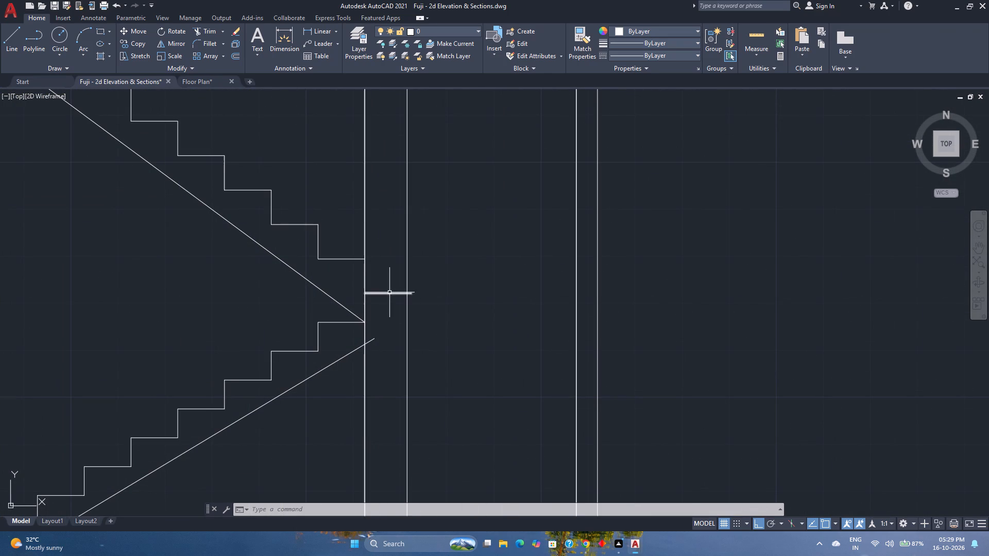
click(389, 292)
click(414, 293)
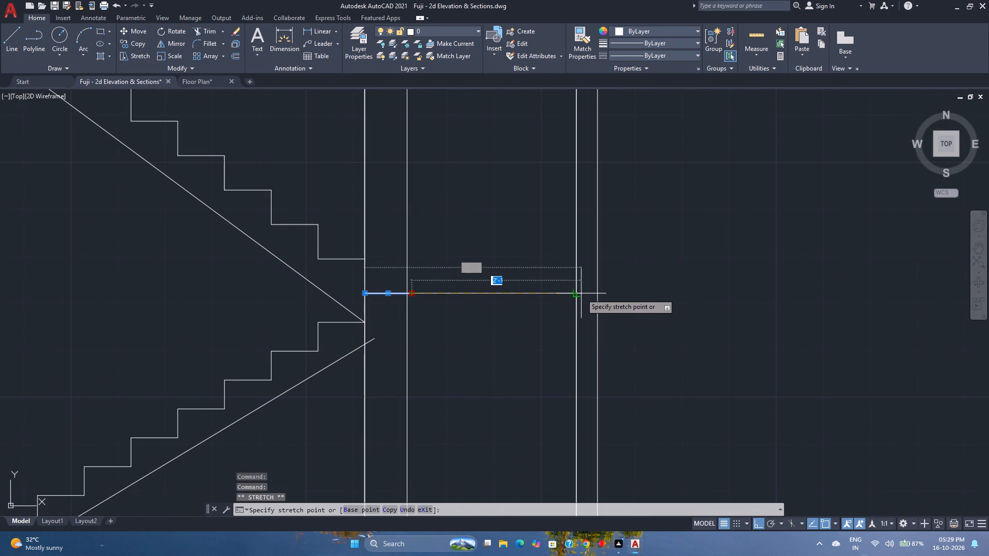
click(577, 293)
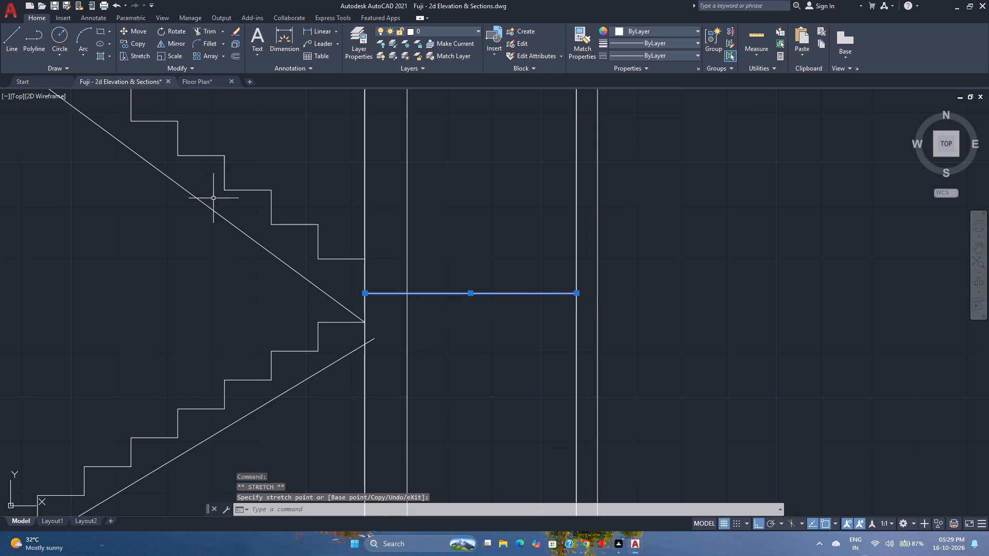
Offset the landing line 6 inches downward to form the underside of the landing slab.
click(237, 61)
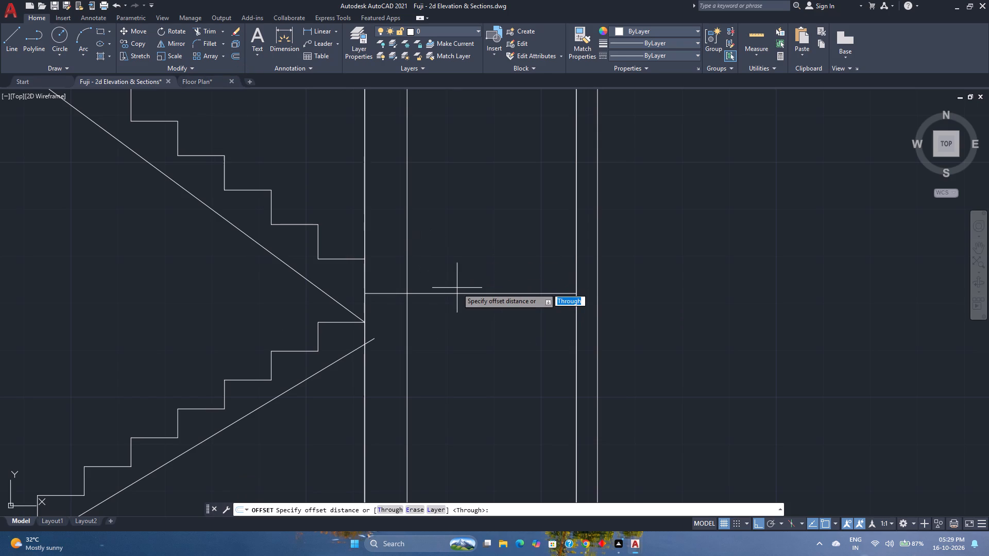
key(6)
key(Return)
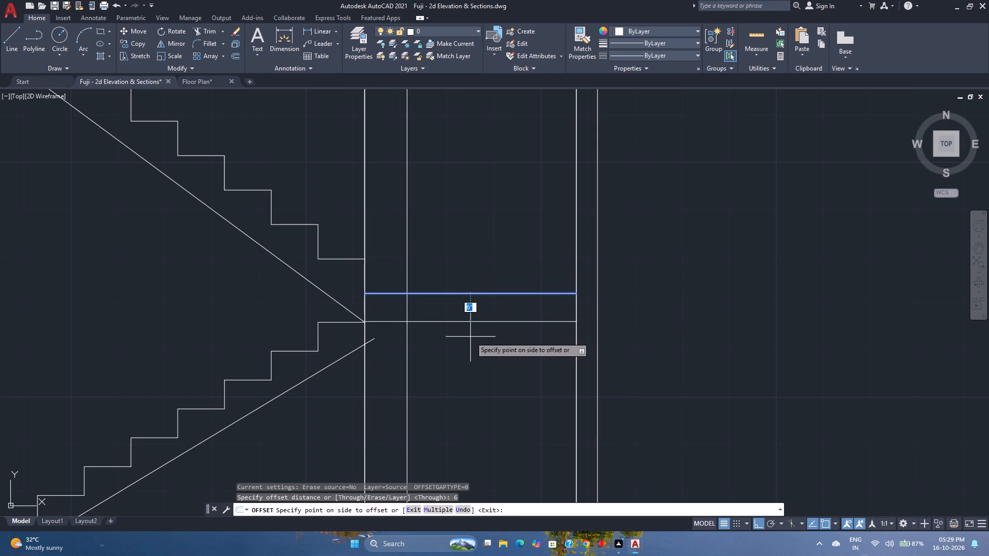
click(470, 337)
key(Escape)
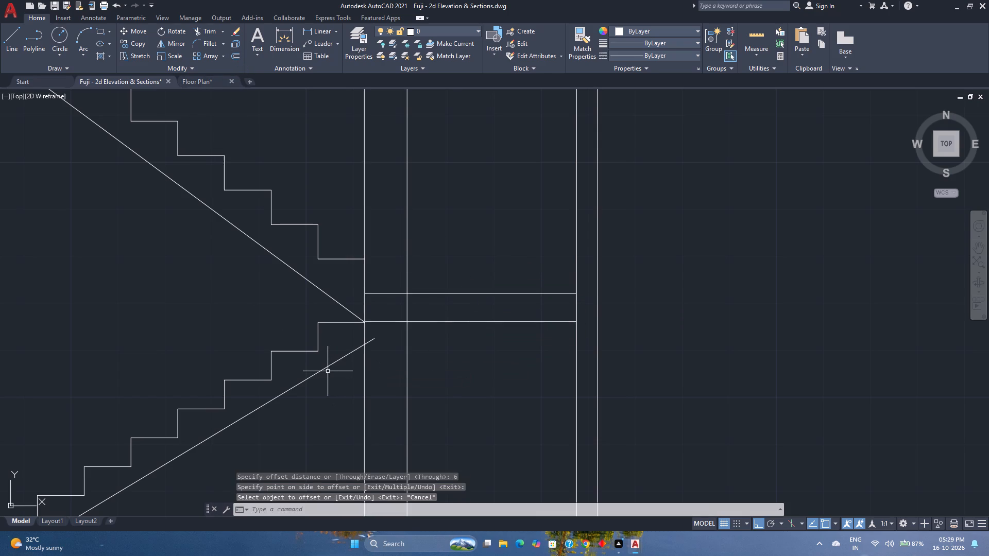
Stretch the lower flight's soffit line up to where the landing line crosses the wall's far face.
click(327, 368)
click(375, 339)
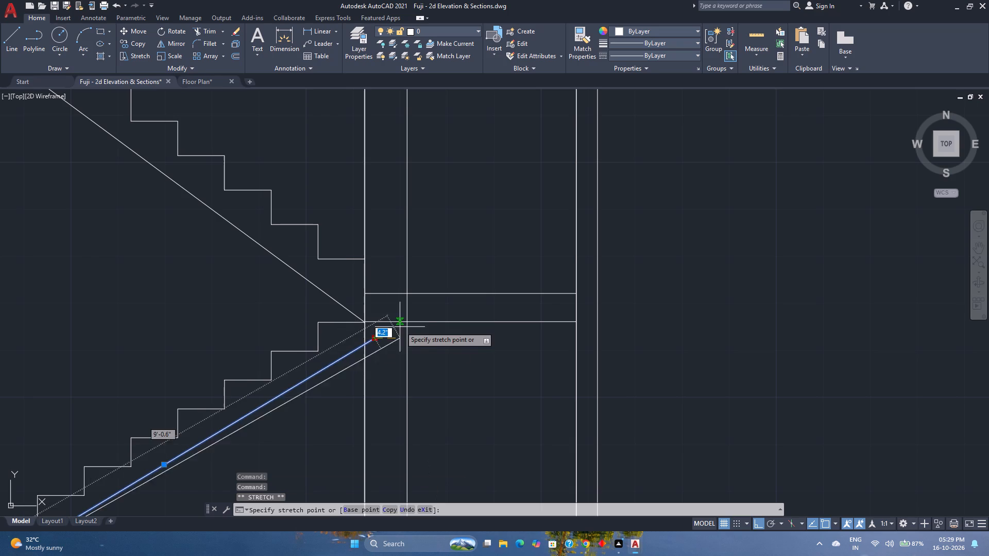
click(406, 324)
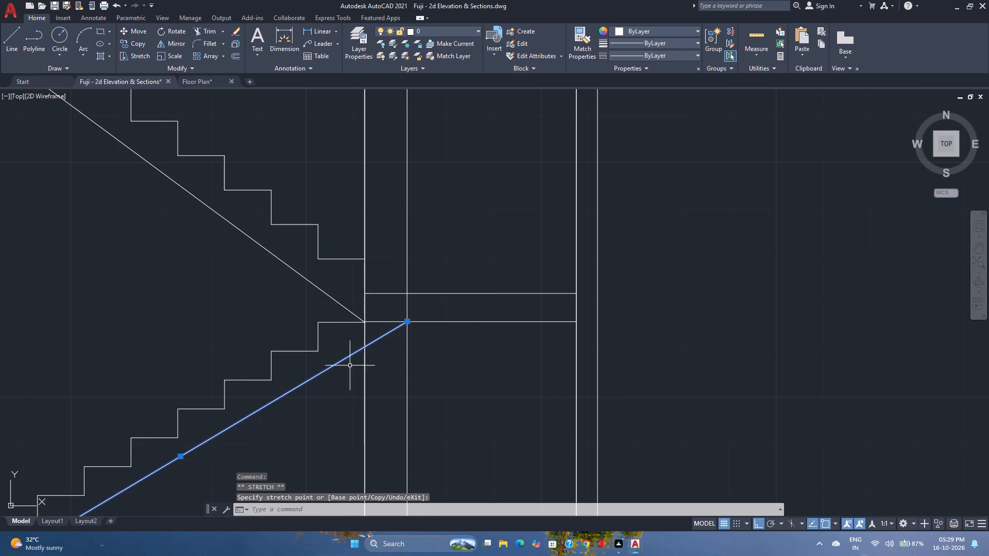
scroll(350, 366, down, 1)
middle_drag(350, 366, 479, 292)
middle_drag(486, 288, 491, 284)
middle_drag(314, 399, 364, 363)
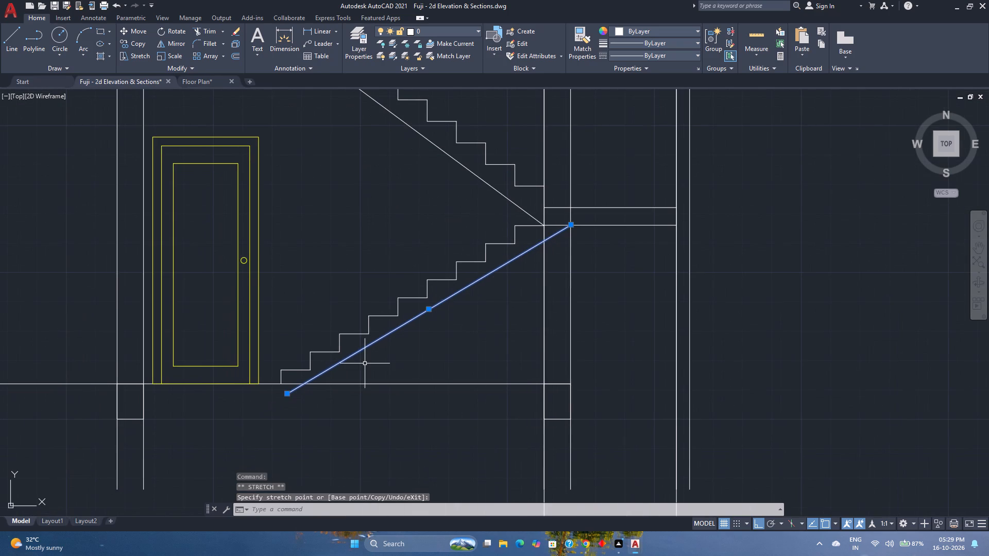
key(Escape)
Erase the sloping soffit line beneath the lower flight.
scroll(302, 410, up, 2)
middle_drag(303, 382, 305, 459)
middle_click(305, 459)
scroll(299, 451, down, 1)
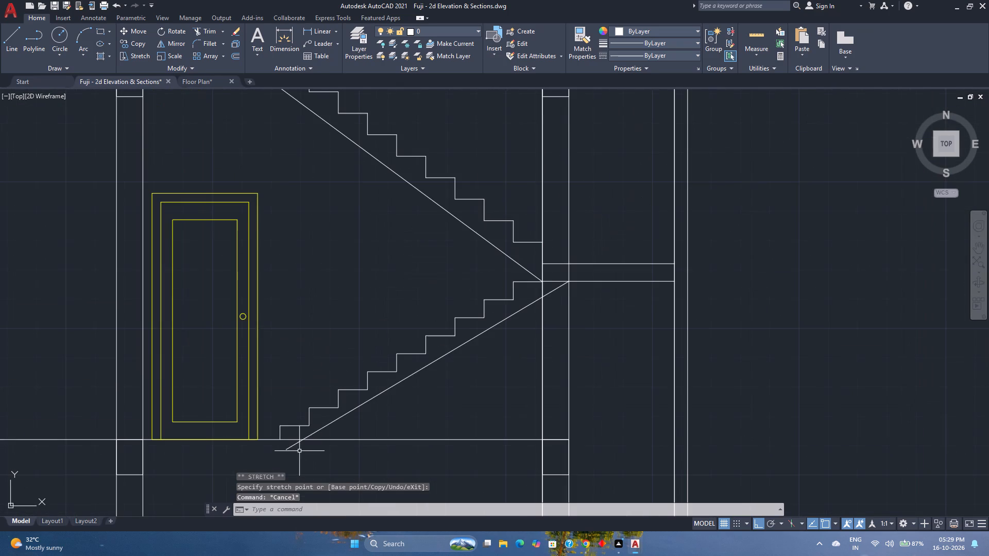
scroll(299, 451, down, 1)
click(438, 359)
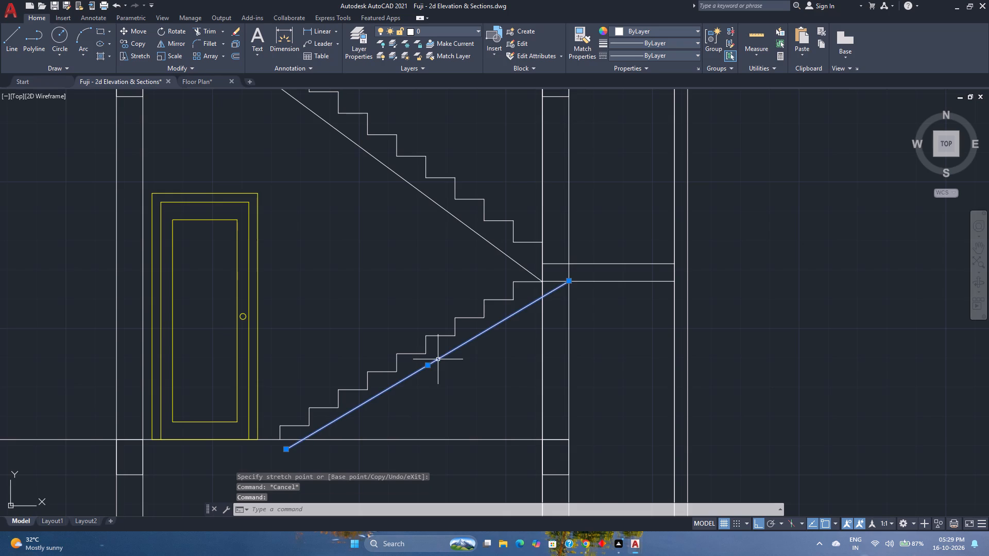
key(Delete)
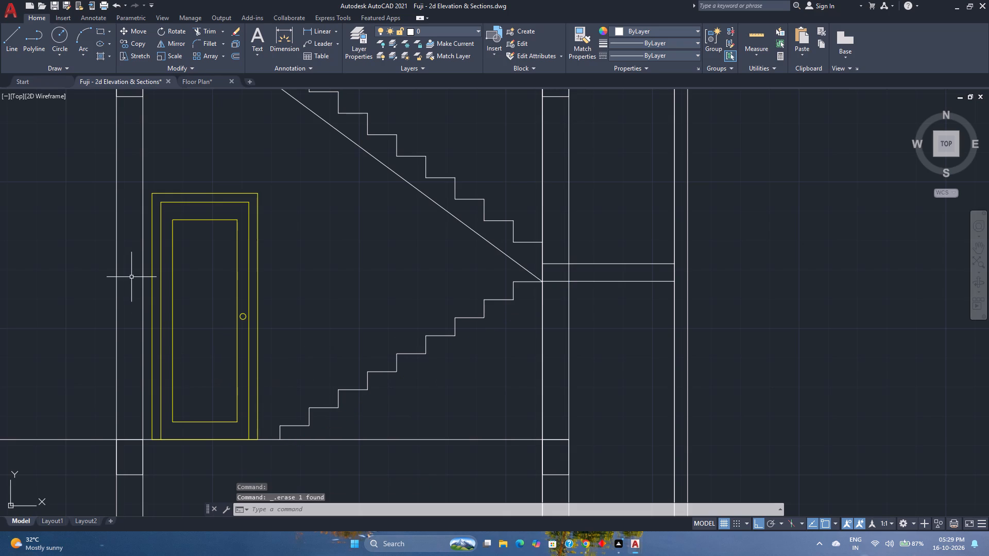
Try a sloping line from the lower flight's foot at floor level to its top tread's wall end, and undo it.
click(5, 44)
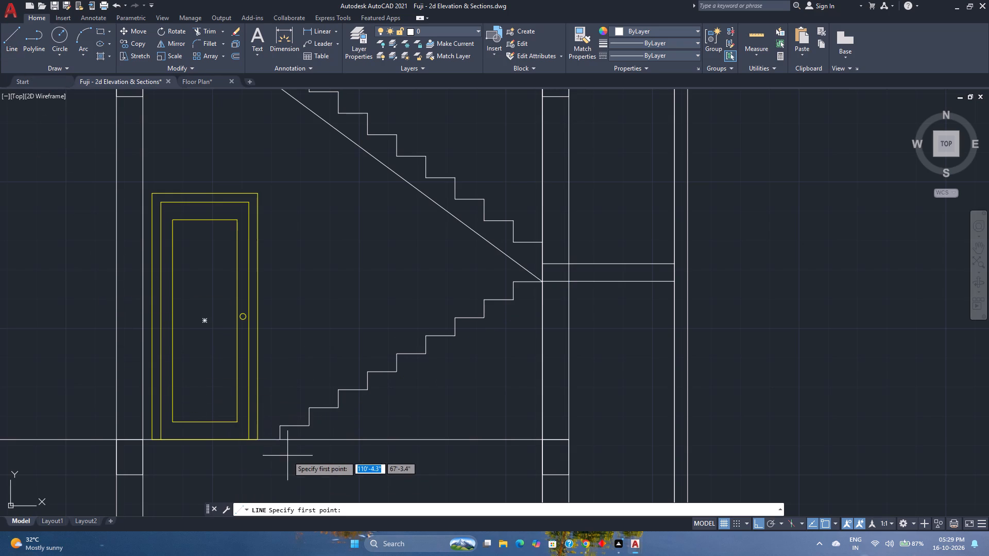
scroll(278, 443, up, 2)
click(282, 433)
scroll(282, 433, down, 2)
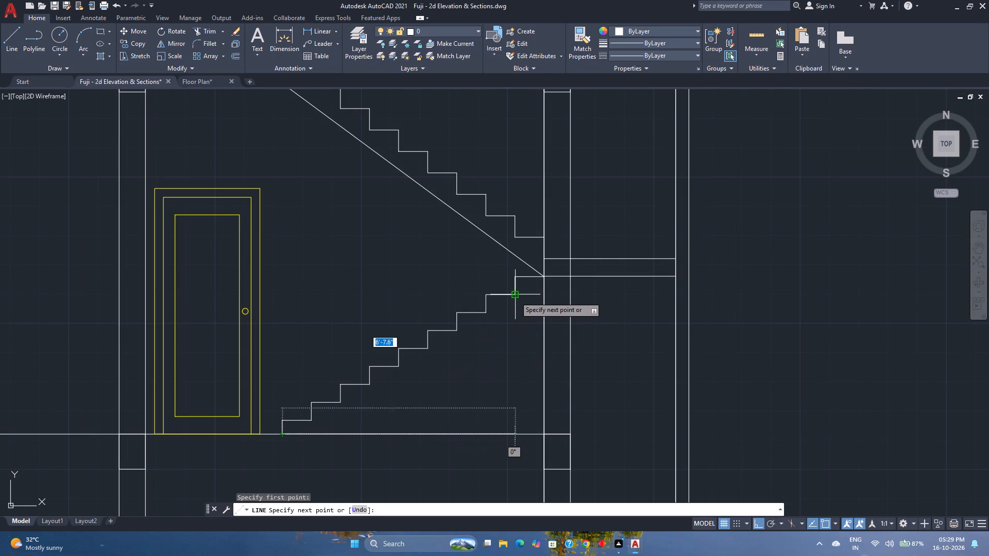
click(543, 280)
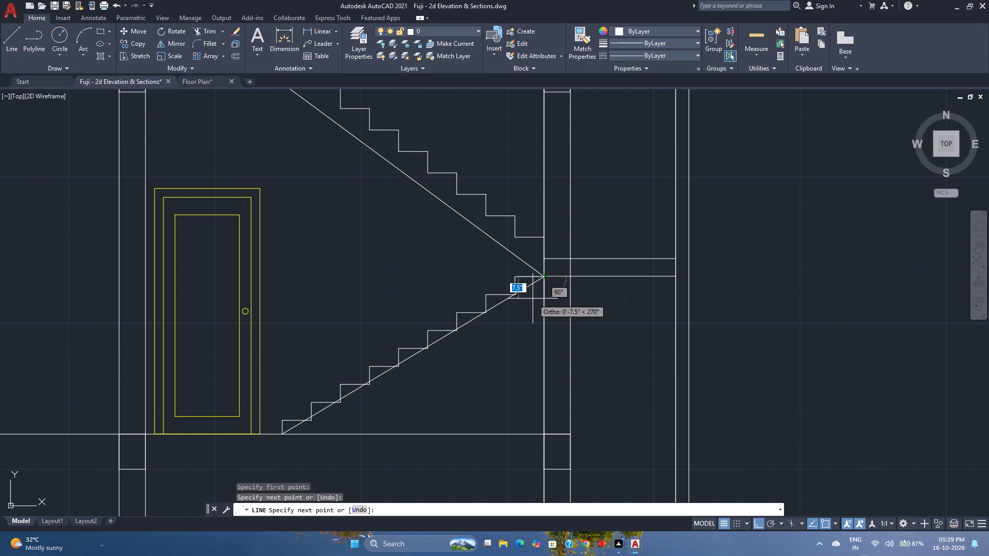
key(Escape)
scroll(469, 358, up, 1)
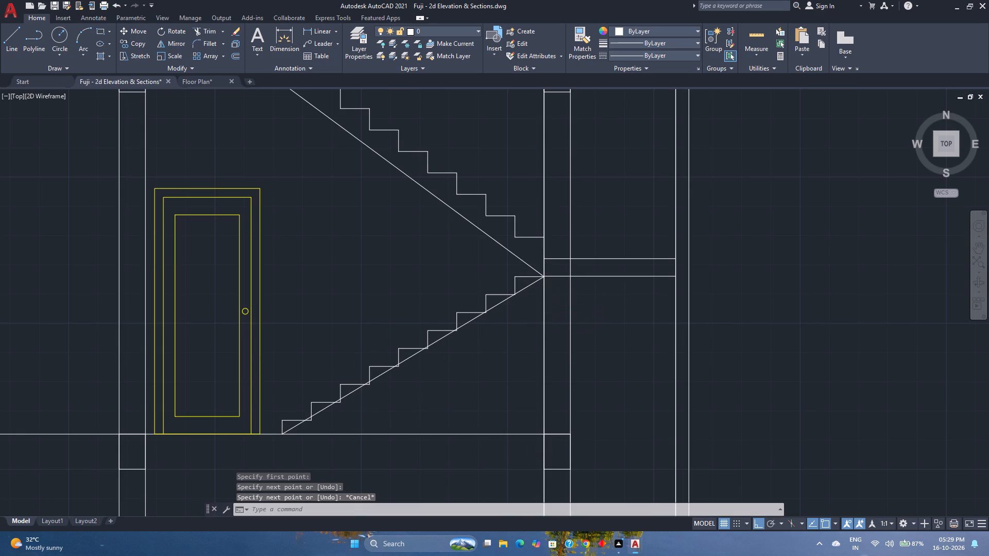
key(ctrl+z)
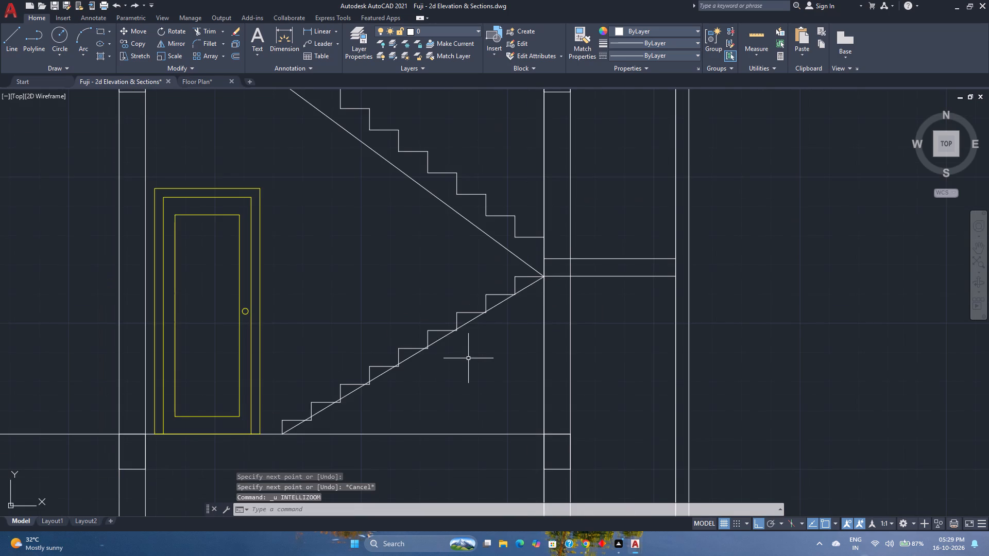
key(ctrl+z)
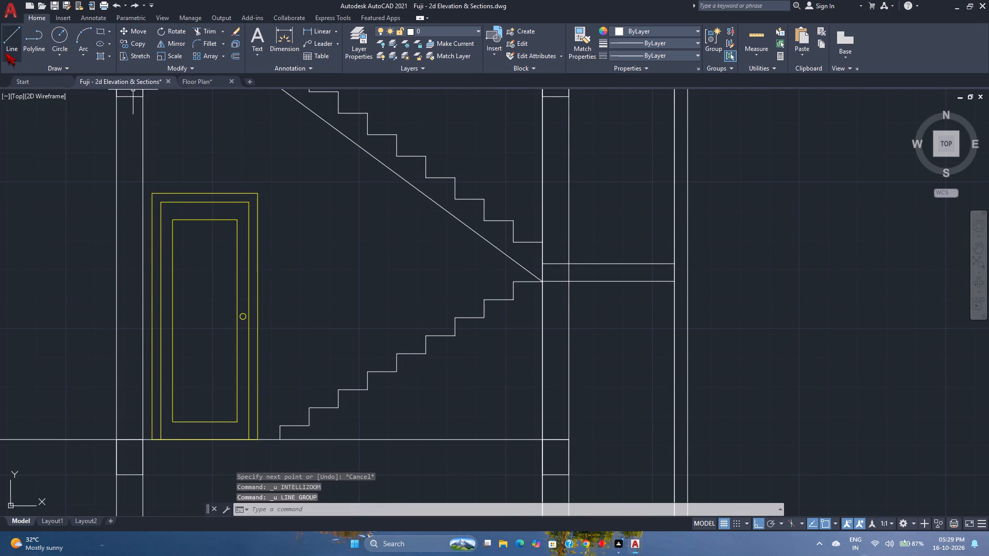
Draw a sloping line from the lower flight's first inner step corner to the top tread's end at the wall.
click(5, 53)
scroll(308, 435, up, 2)
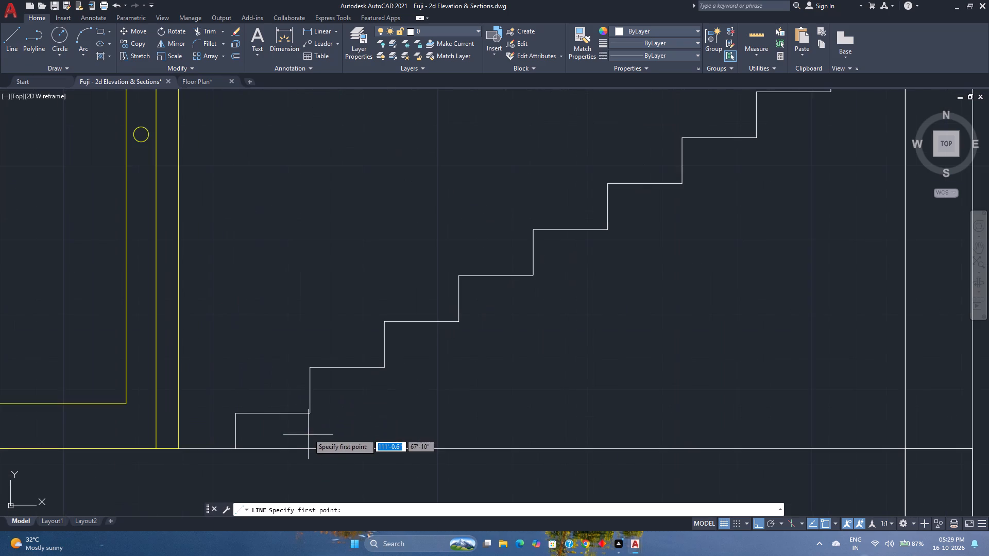
click(312, 413)
scroll(312, 413, down, 2)
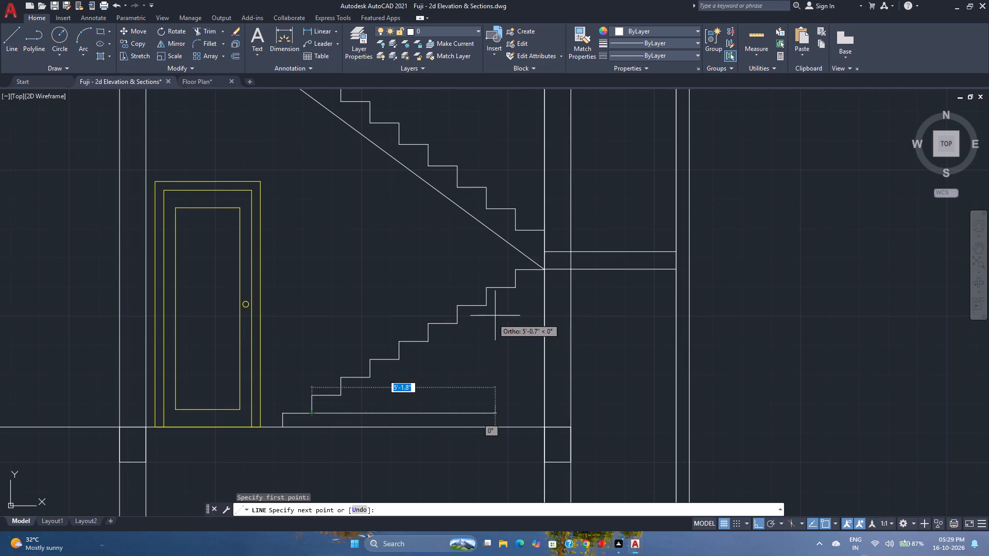
click(542, 272)
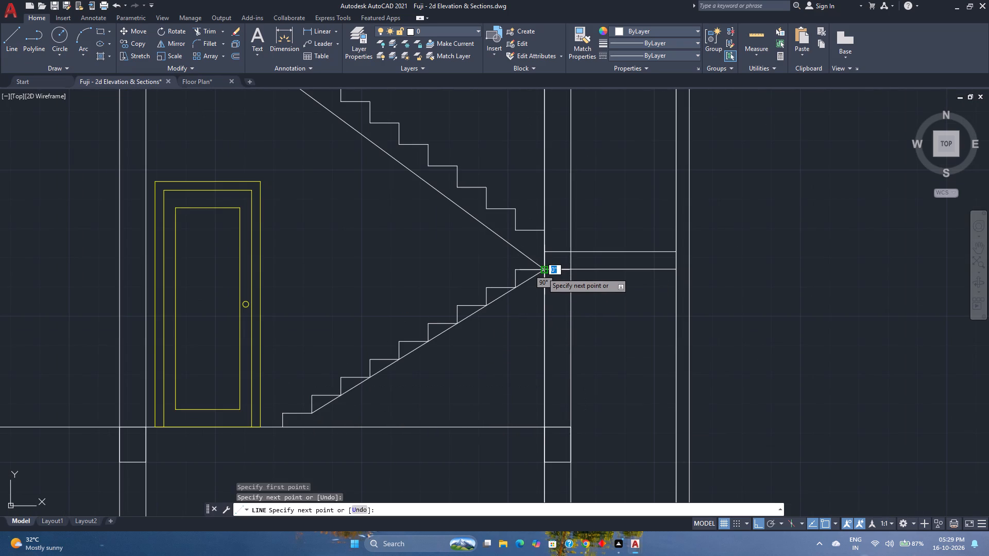
key(Escape)
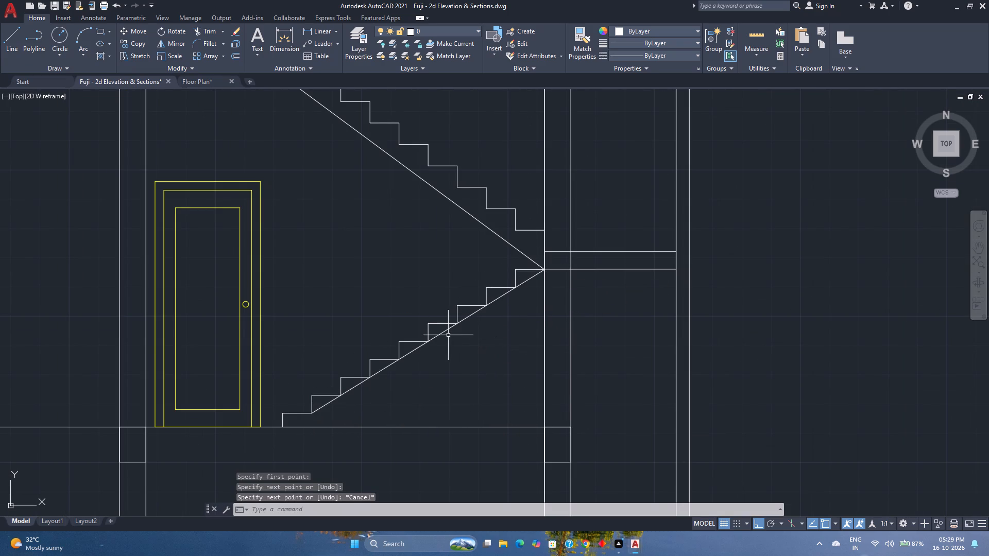
Offset the lower flight's sloping line 4 inches downward to form its soffit.
click(446, 331)
click(233, 54)
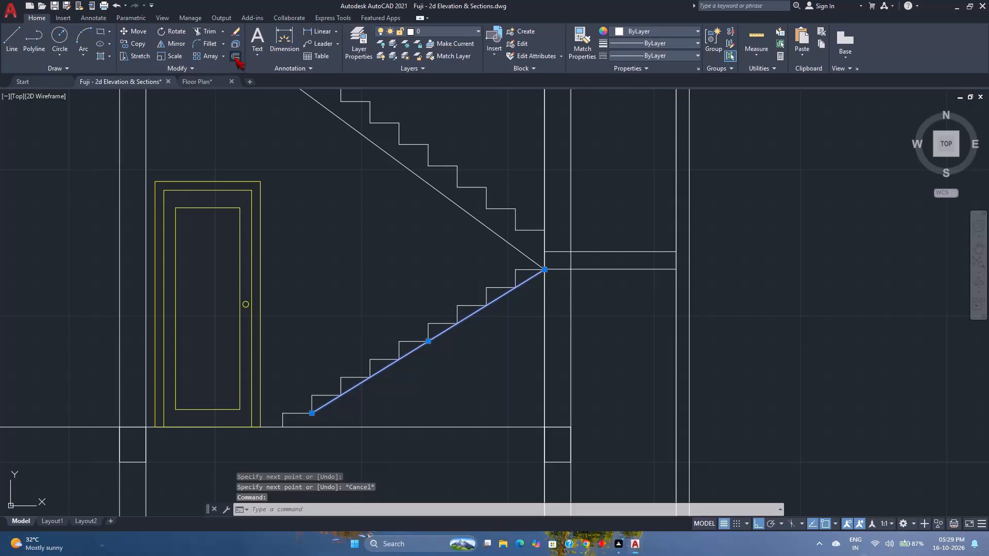
key(4)
key(Return)
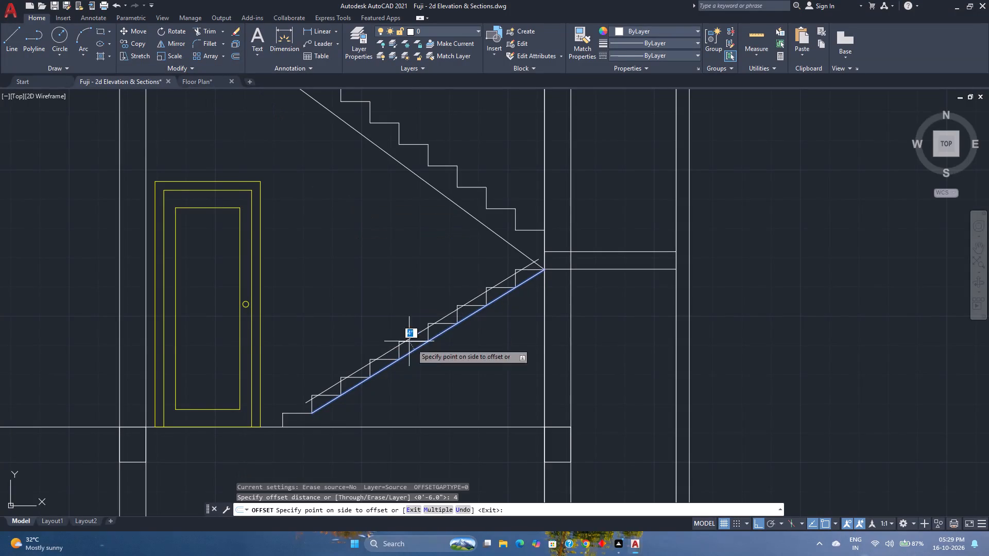
click(486, 405)
key(Escape)
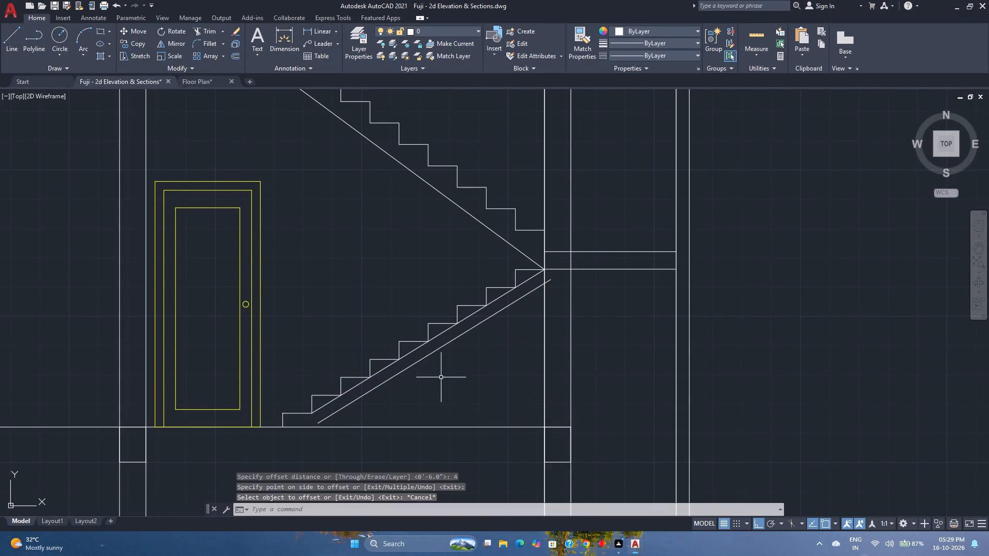
Erase the original sloping line that touches the lower flight's inner step corners.
scroll(390, 368, up, 1)
click(385, 364)
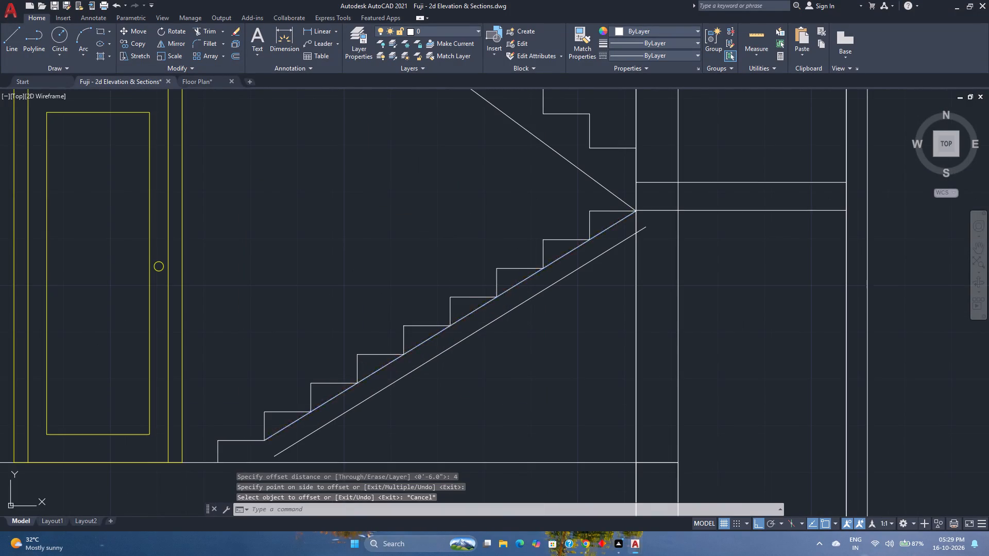
key(Delete)
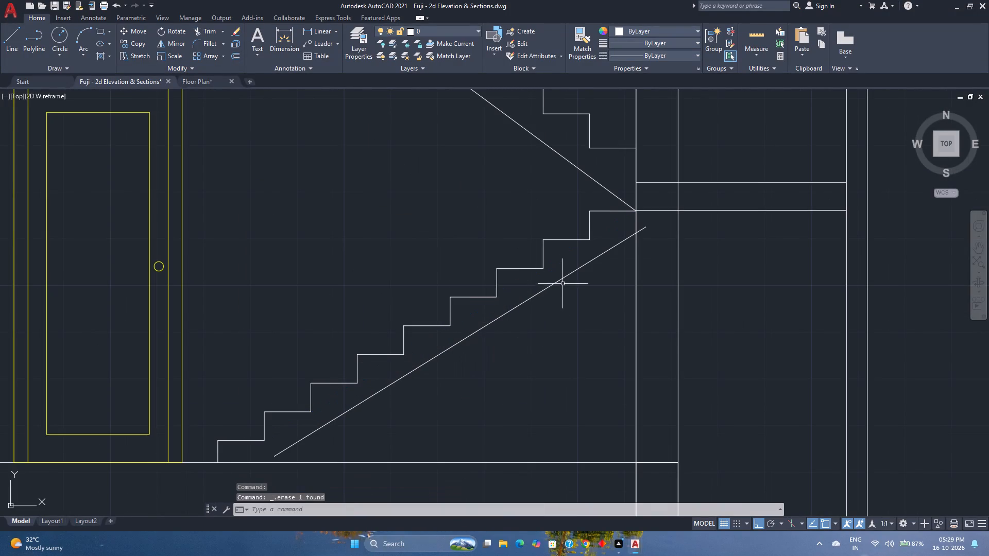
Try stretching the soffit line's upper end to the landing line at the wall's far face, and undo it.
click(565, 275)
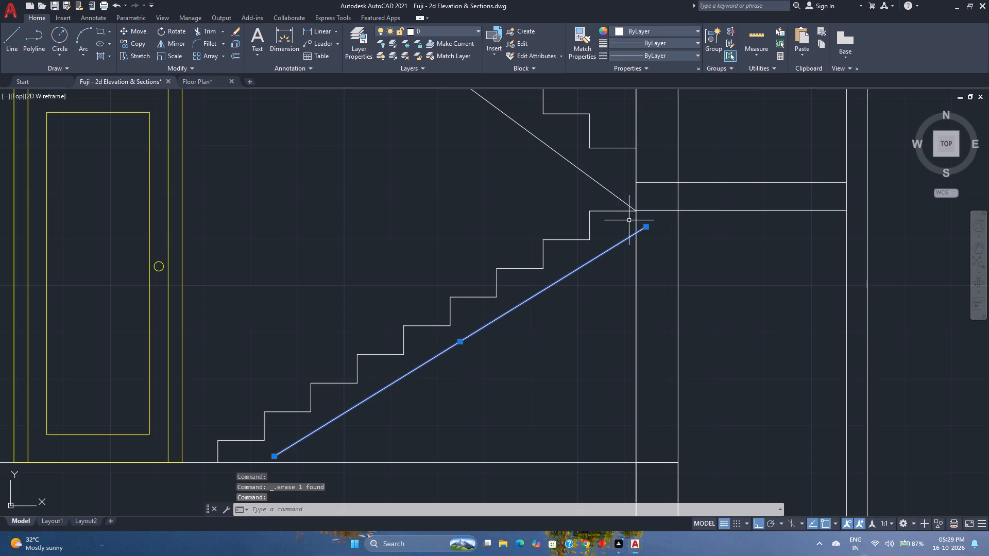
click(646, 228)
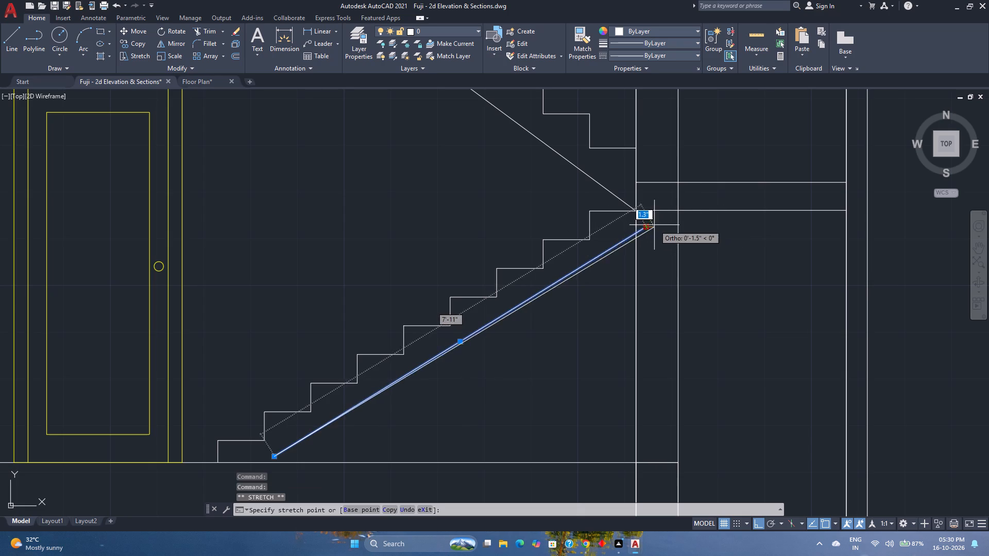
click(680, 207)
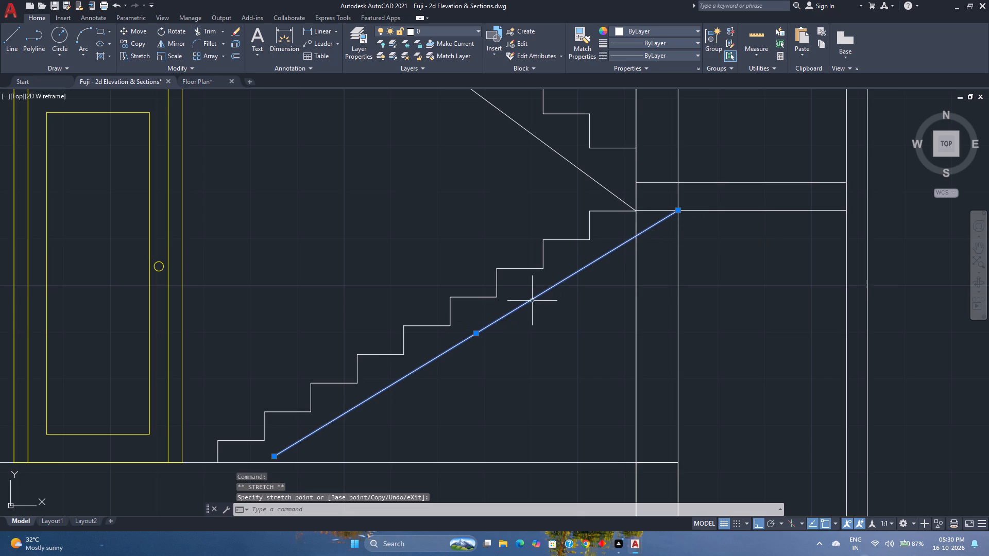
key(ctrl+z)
Extend the lower flight's soffit line up to the landing's underside and down to the floor line.
text(ex)
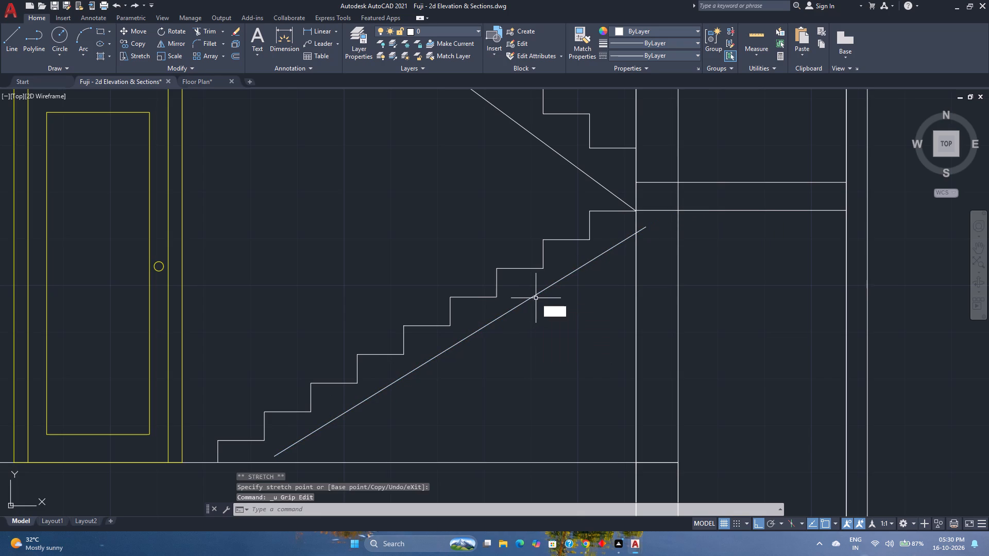
key(Return)
click(639, 230)
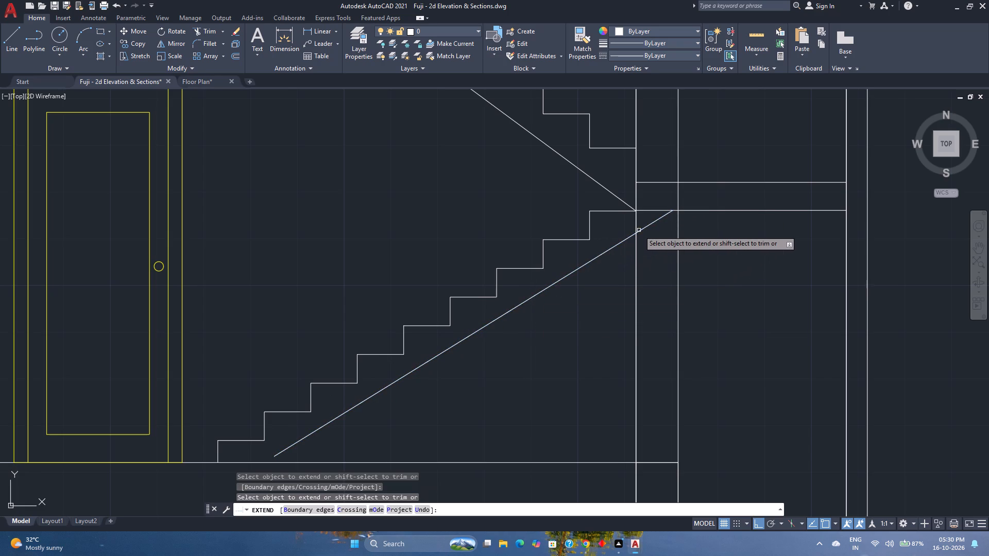
click(374, 394)
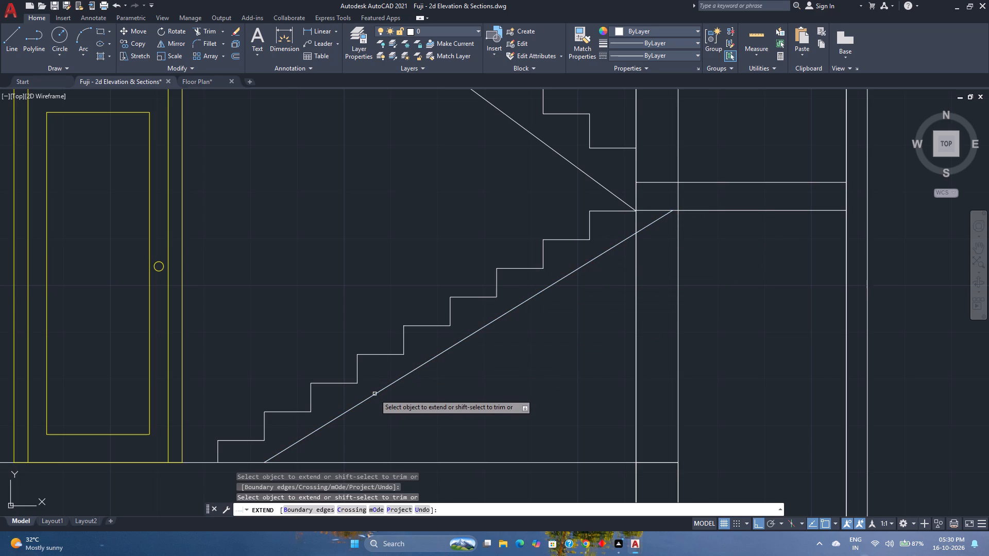
key(Escape)
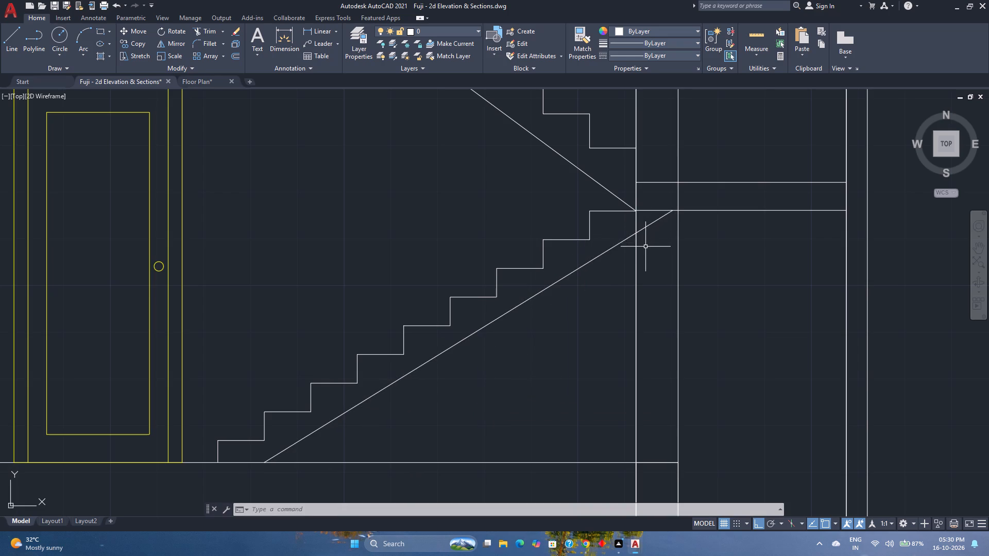
Trim the upper end of the lower flight's soffit line back to the wall's stair-side face.
text(tr)
key(Return)
click(648, 220)
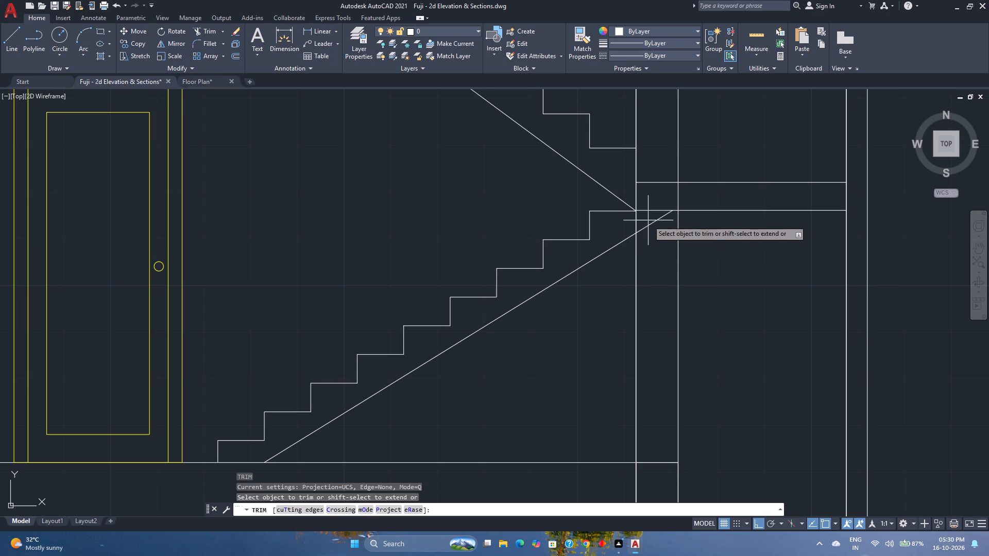
click(654, 239)
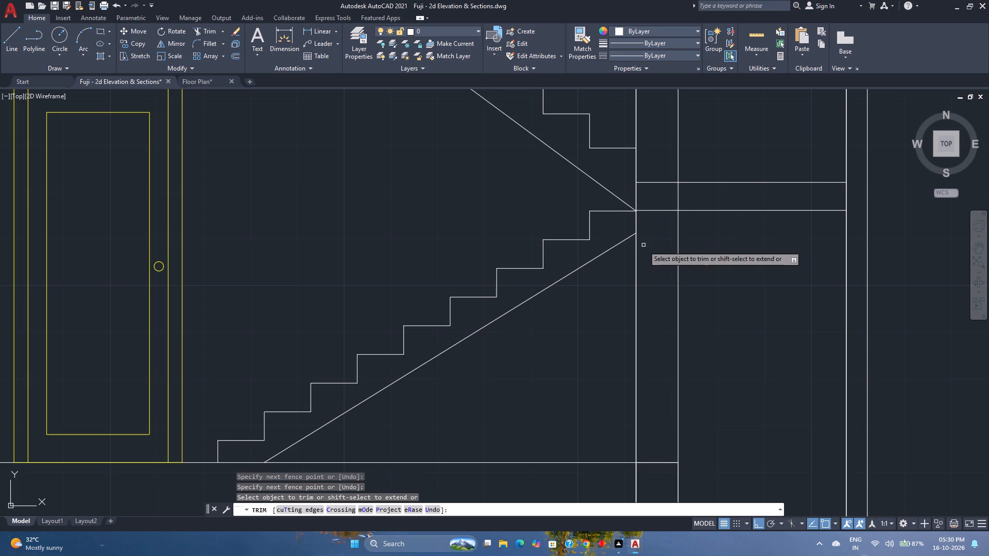
Trim away the wall's vertical lines between the first-floor beam and the stair landing.
scroll(643, 246, down, 1)
middle_drag(647, 256, 624, 411)
middle_click(624, 411)
scroll(598, 318, down, 3)
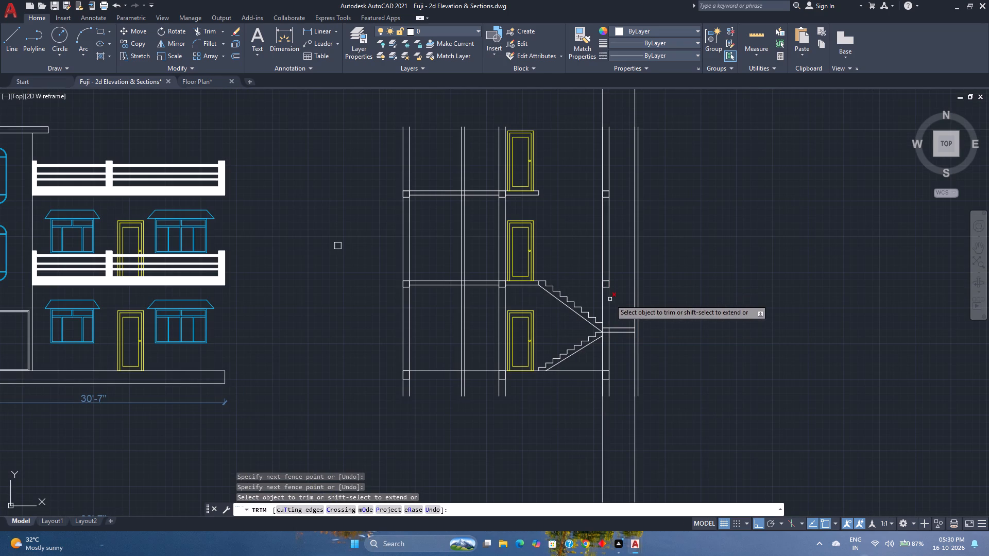
click(612, 300)
click(598, 297)
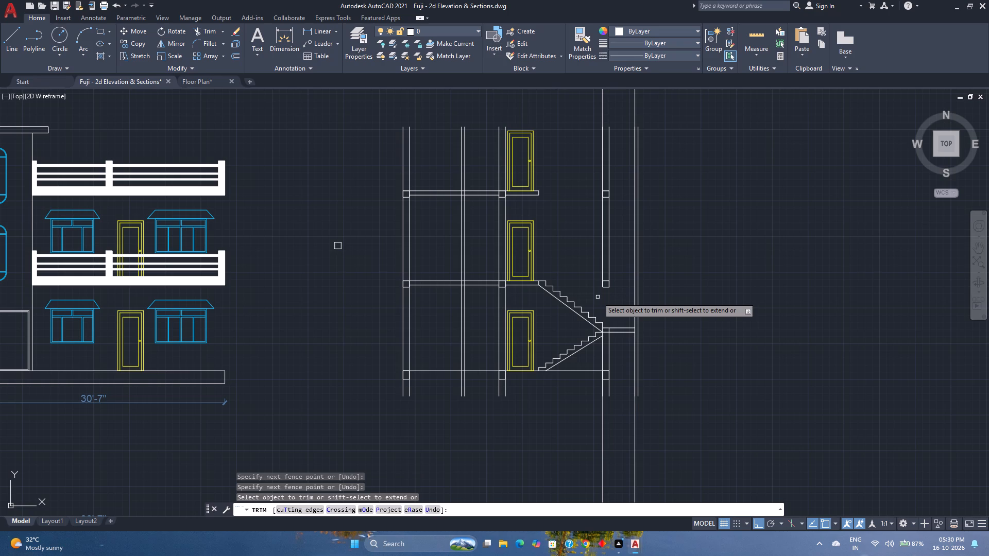
key(Escape)
Erase the long vertical construction line on the wall's stair-side face that runs down from the landing past the foundation.
click(618, 441)
click(596, 441)
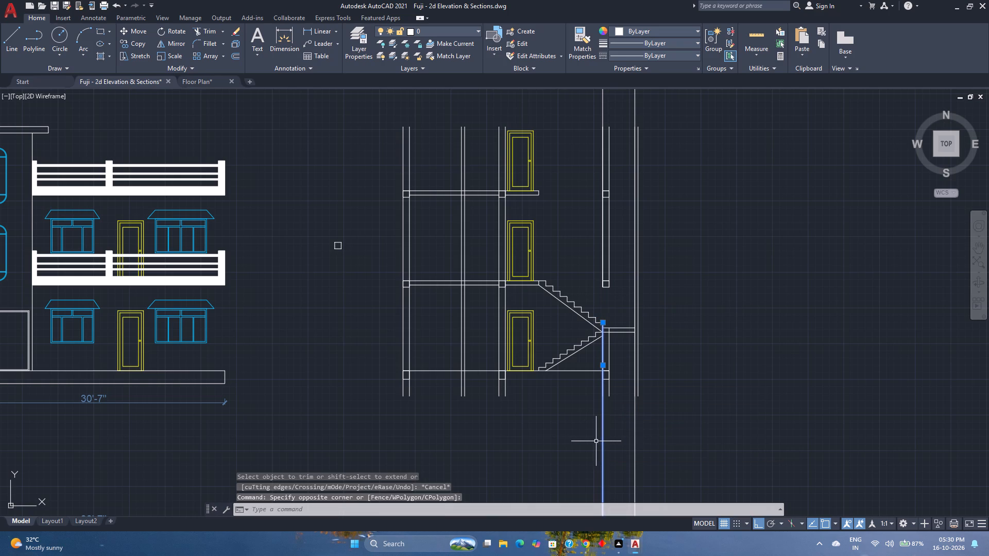
key(Delete)
scroll(614, 310, up, 2)
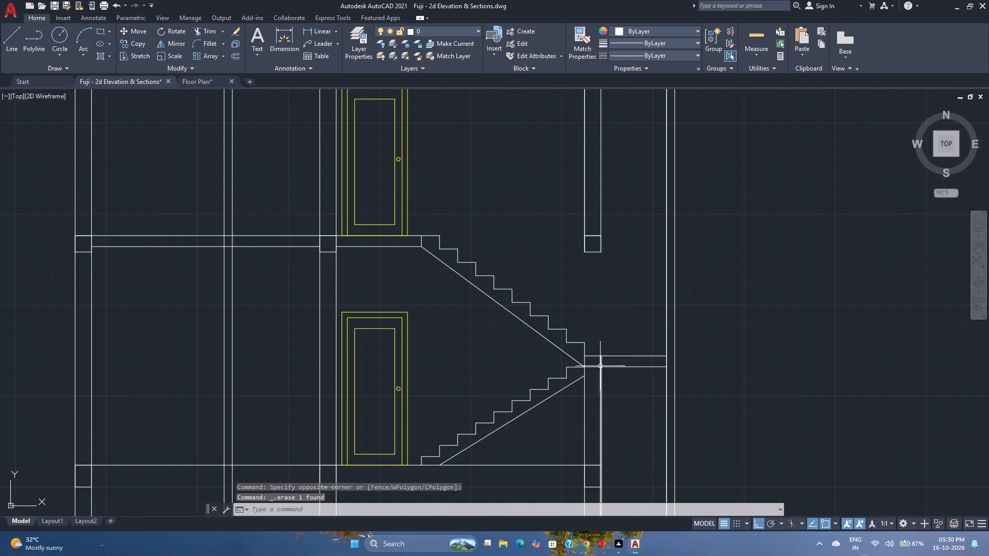
scroll(587, 382, up, 2)
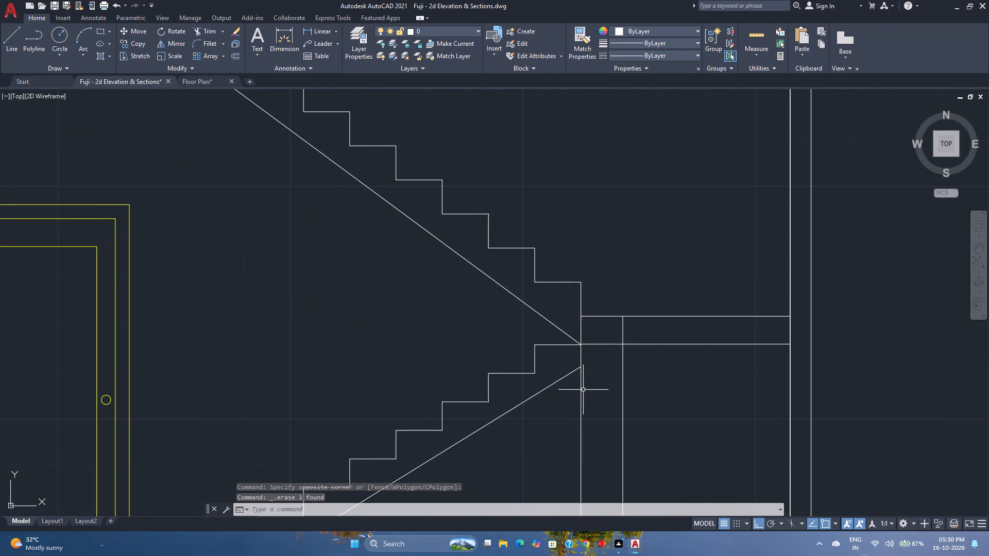
Draw a horizontal line across the wall's thickness from the top end of the lower flight's soffit line.
scroll(584, 380, up, 2)
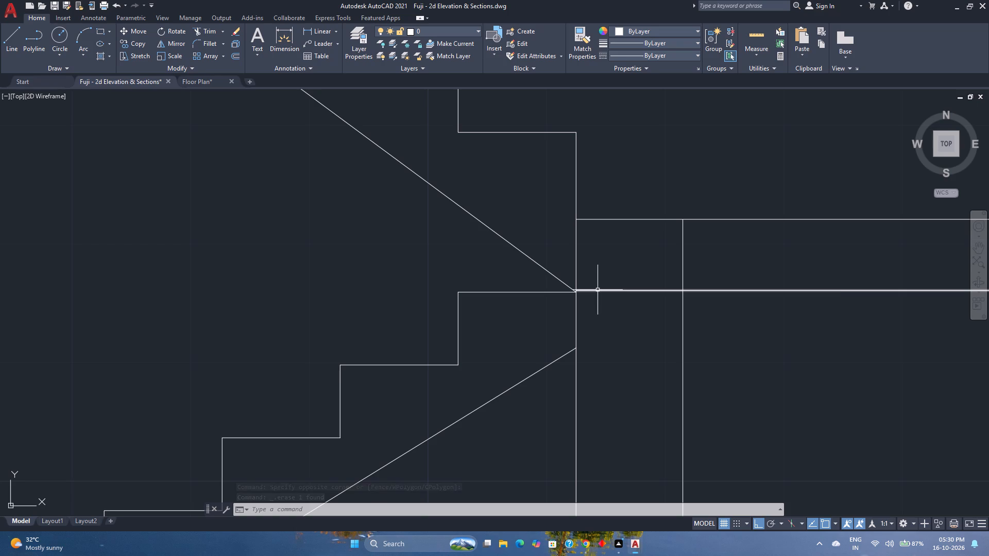
click(598, 290)
key(Escape)
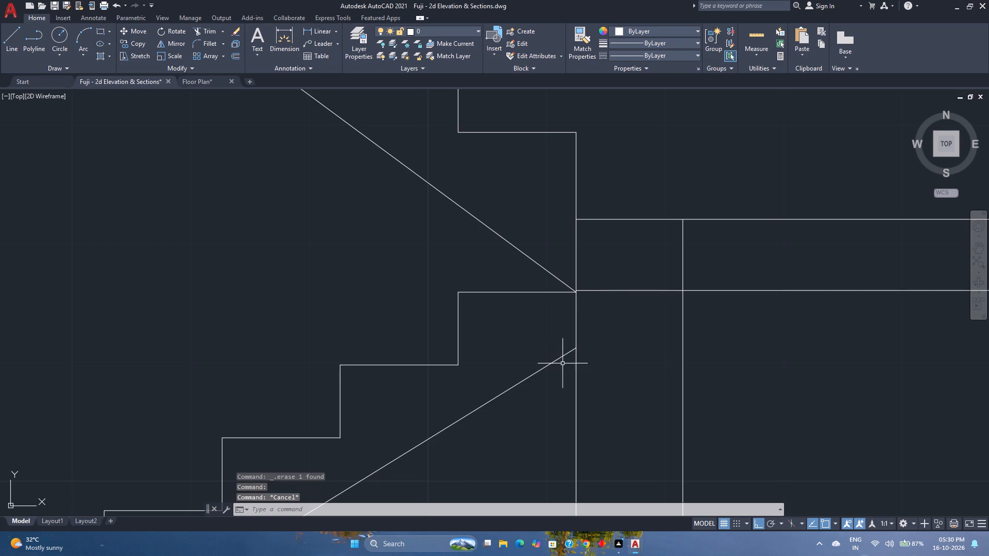
key(l)
key(Return)
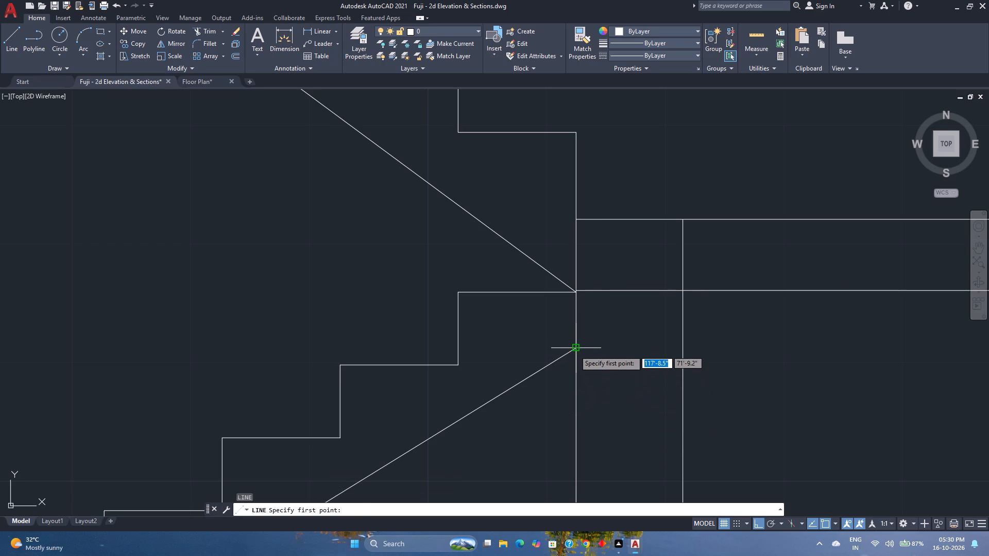
click(574, 350)
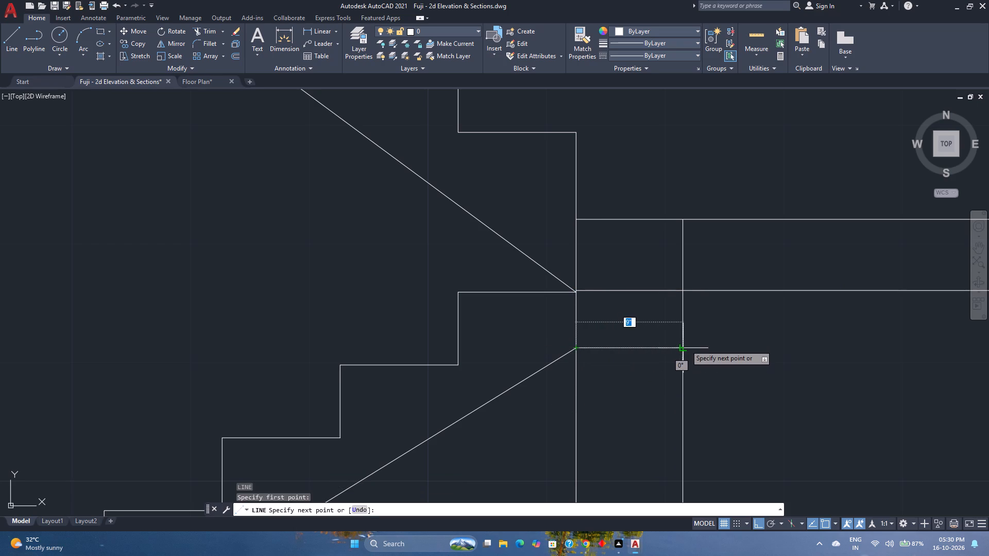
click(685, 345)
key(Escape)
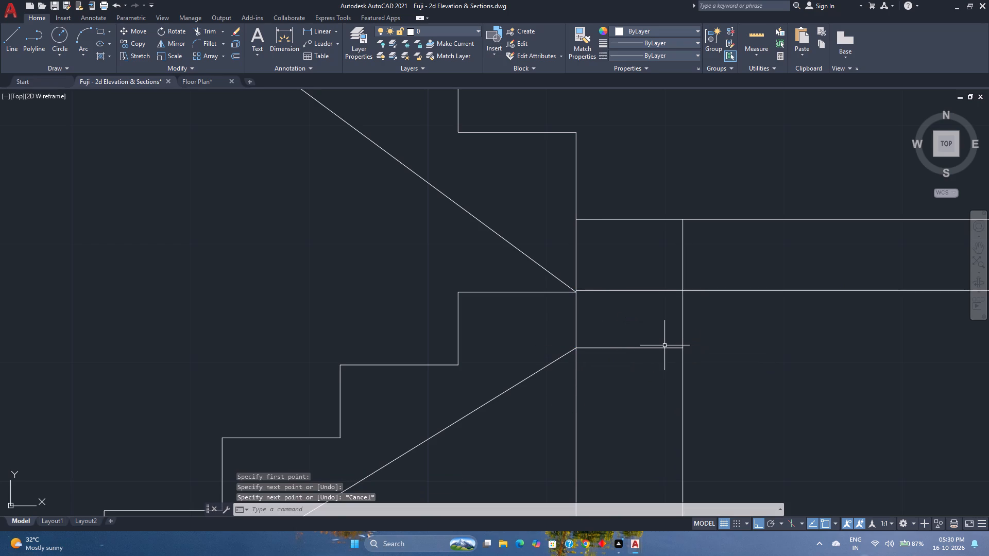
Trim the landing's underside line inside the wall and the wall's vertical face lines where the stair flights and landing meet.
scroll(664, 345, down, 3)
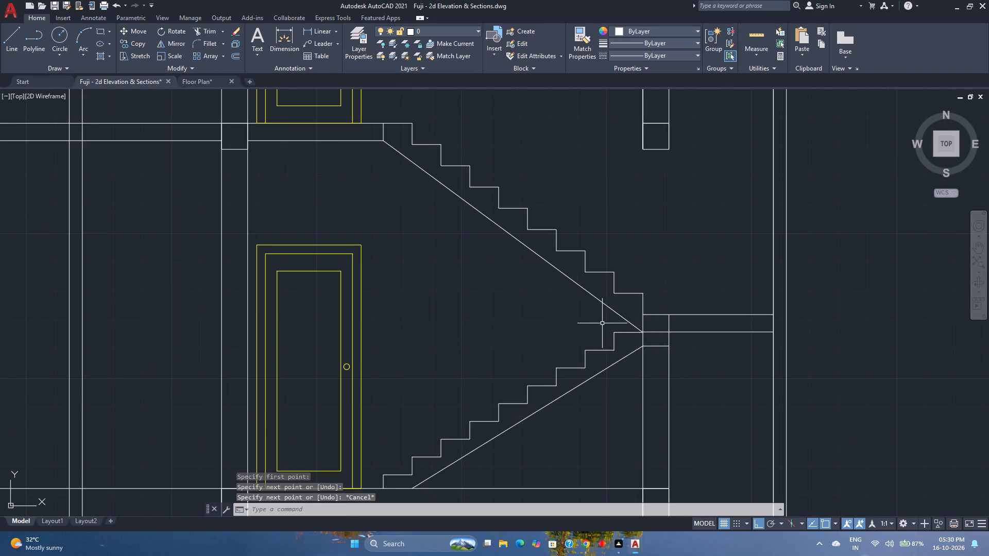
text(tr)
key(Return)
click(661, 325)
click(656, 335)
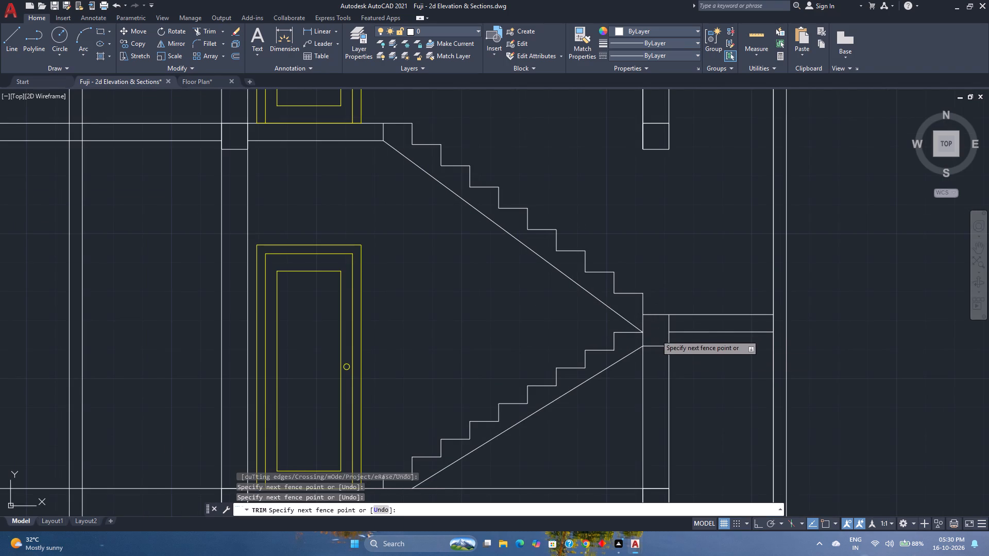
click(643, 324)
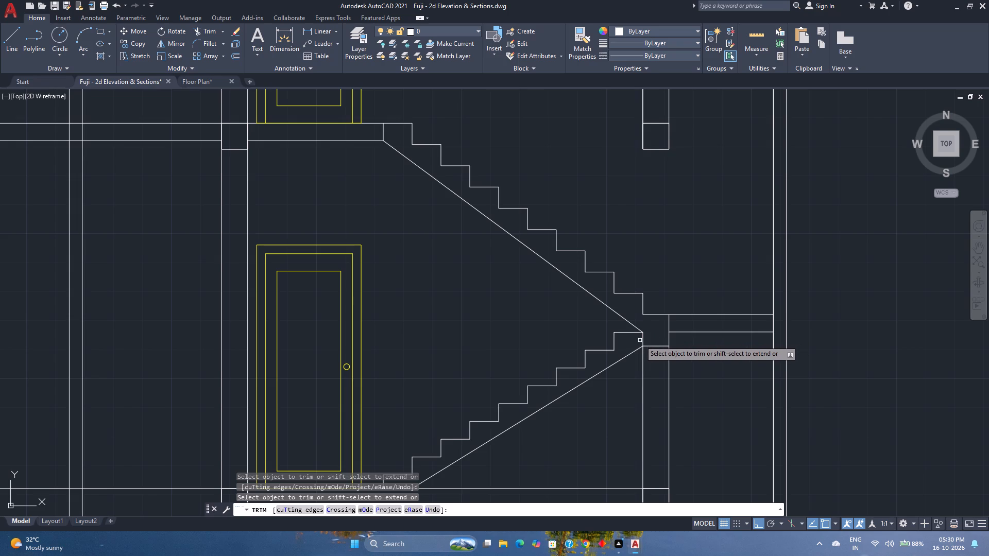
key(ctrl+z)
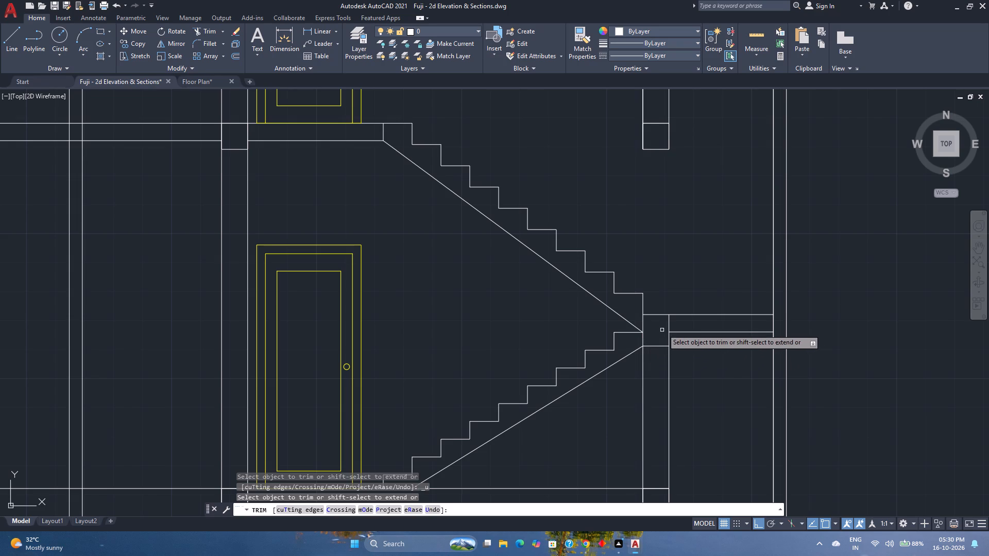
click(669, 322)
click(642, 339)
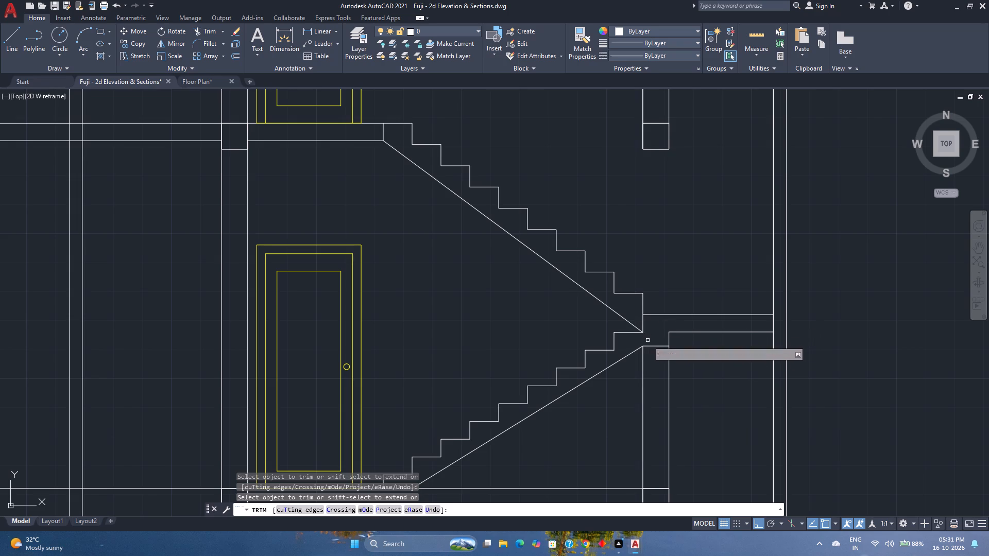
key(Escape)
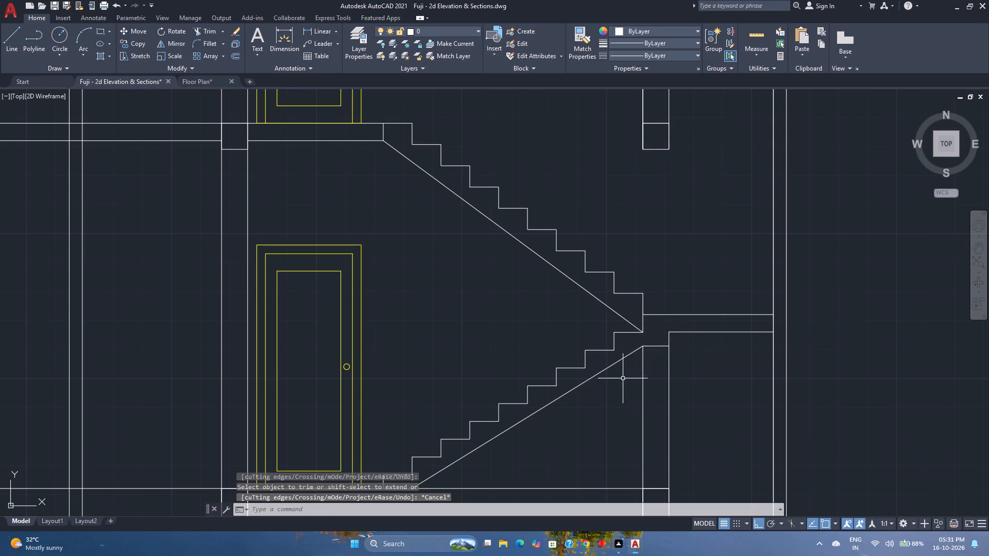
Group the steps and soffits of both stair flights with the mid-landing lines as one object.
click(622, 378)
click(574, 345)
click(700, 338)
click(680, 300)
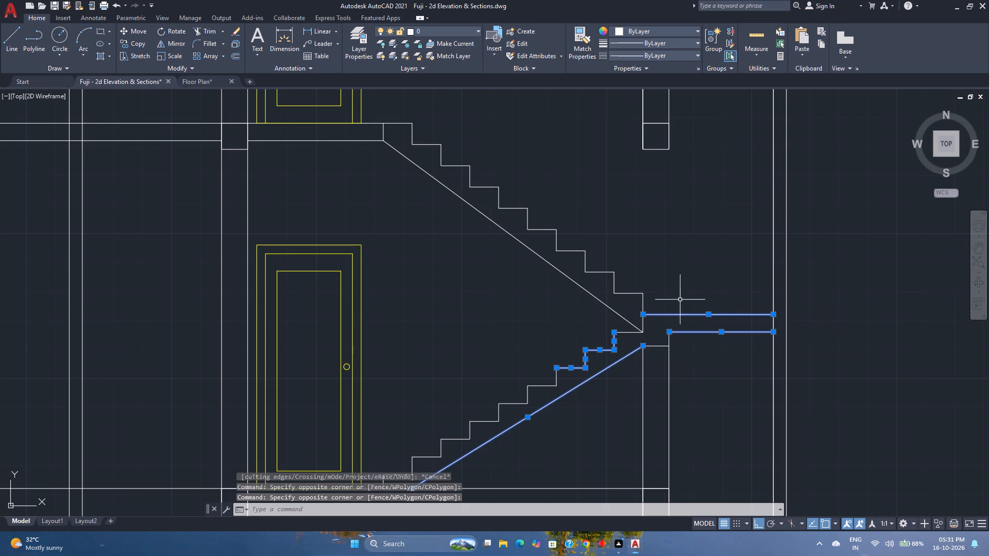
click(659, 347)
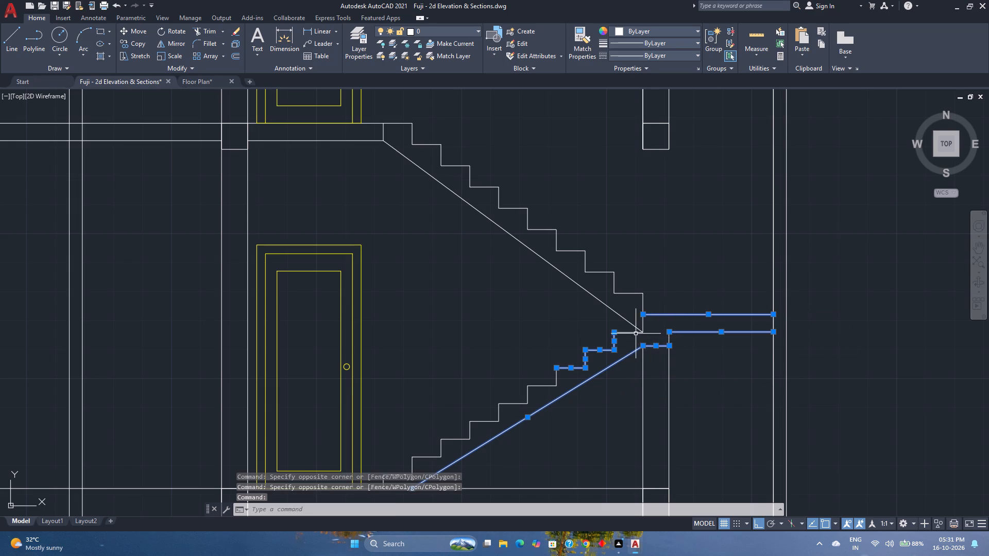
click(635, 333)
middle_drag(614, 327, 669, 392)
middle_click(669, 392)
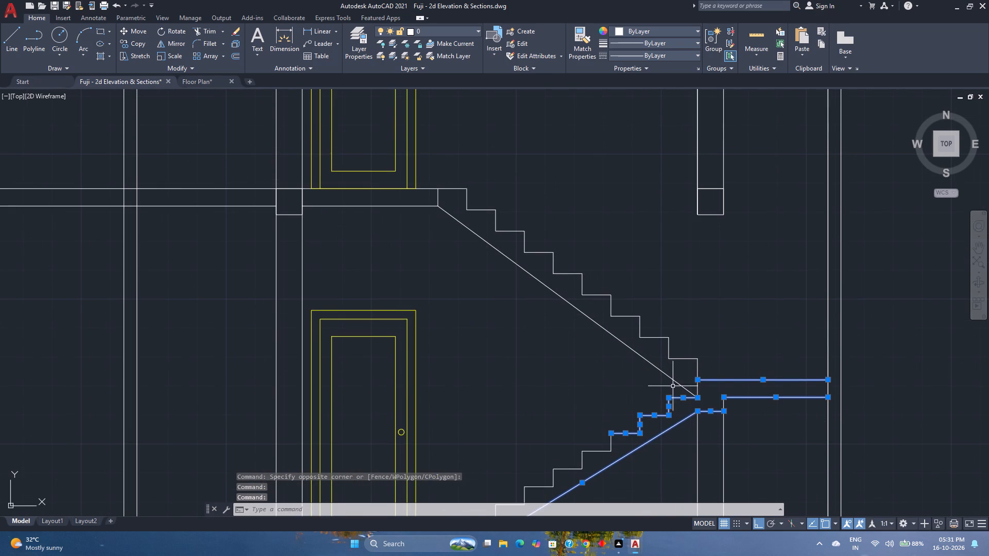
click(711, 370)
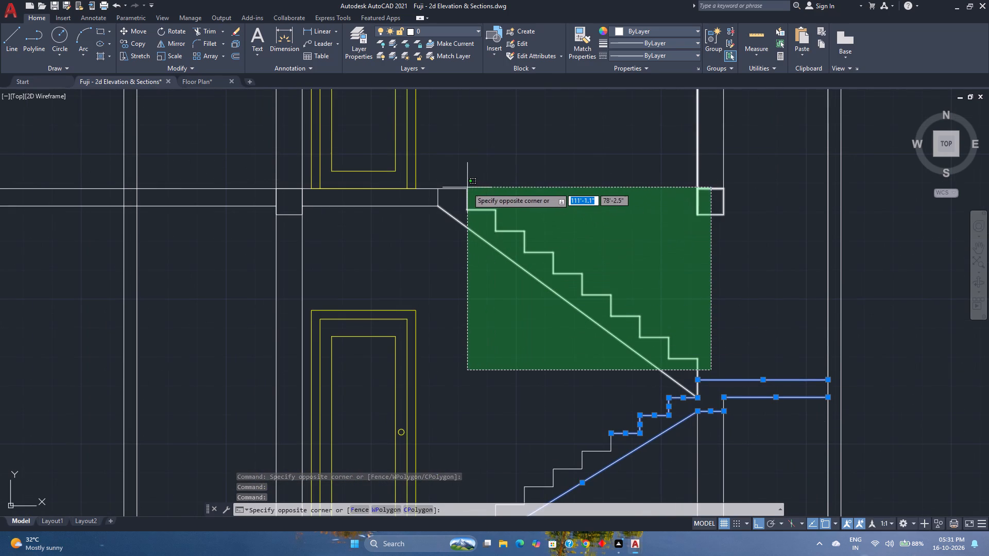
click(474, 252)
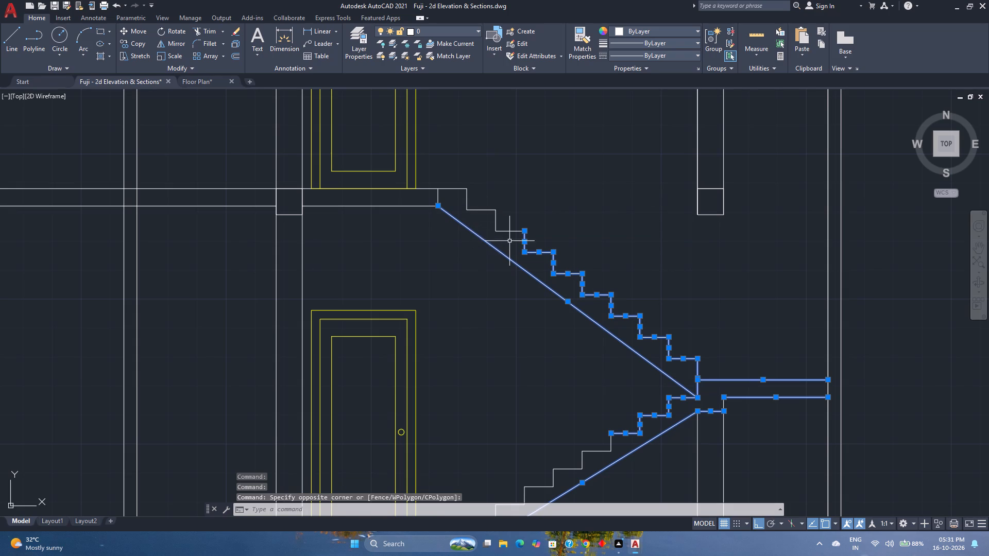
click(510, 241)
click(454, 176)
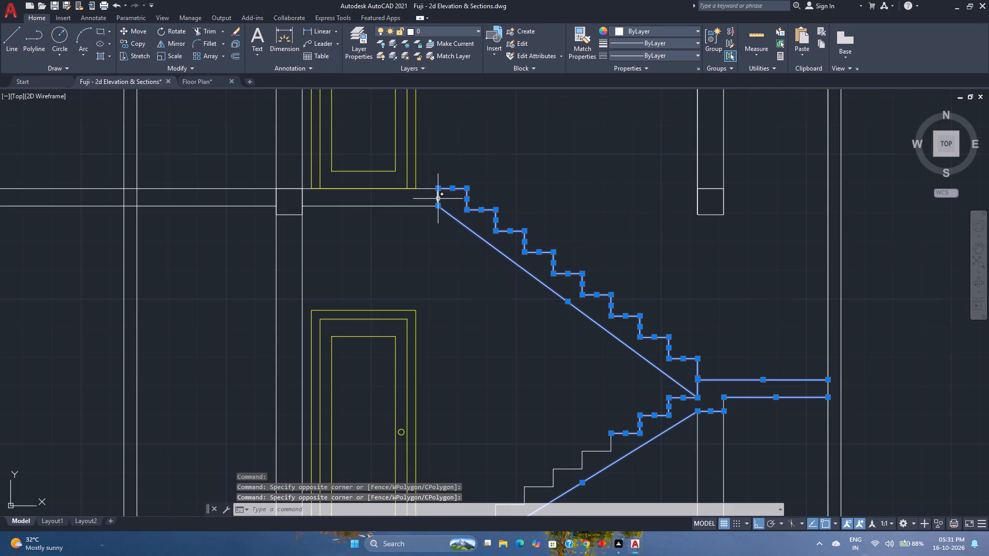
scroll(438, 199, up, 1)
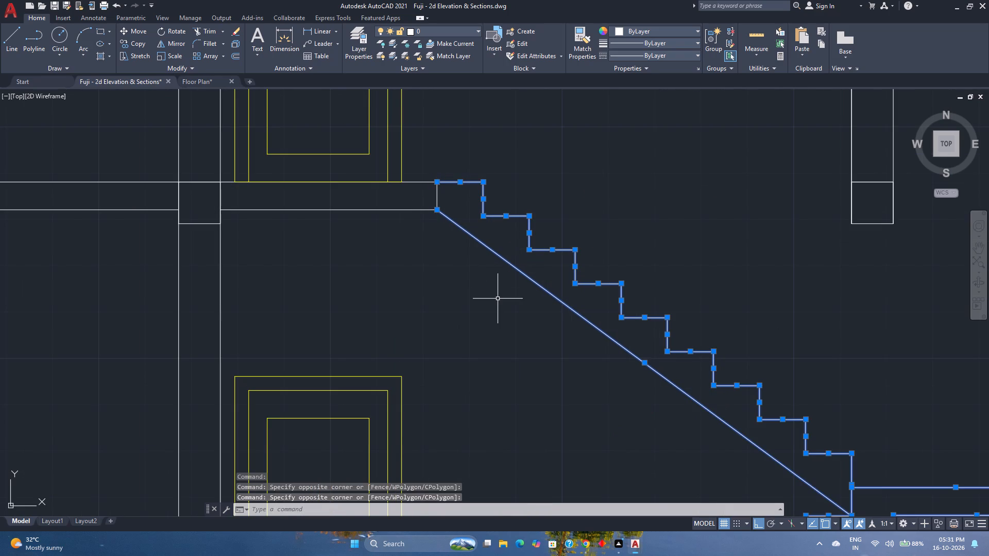
scroll(498, 300, down, 3)
middle_drag(500, 309, 510, 316)
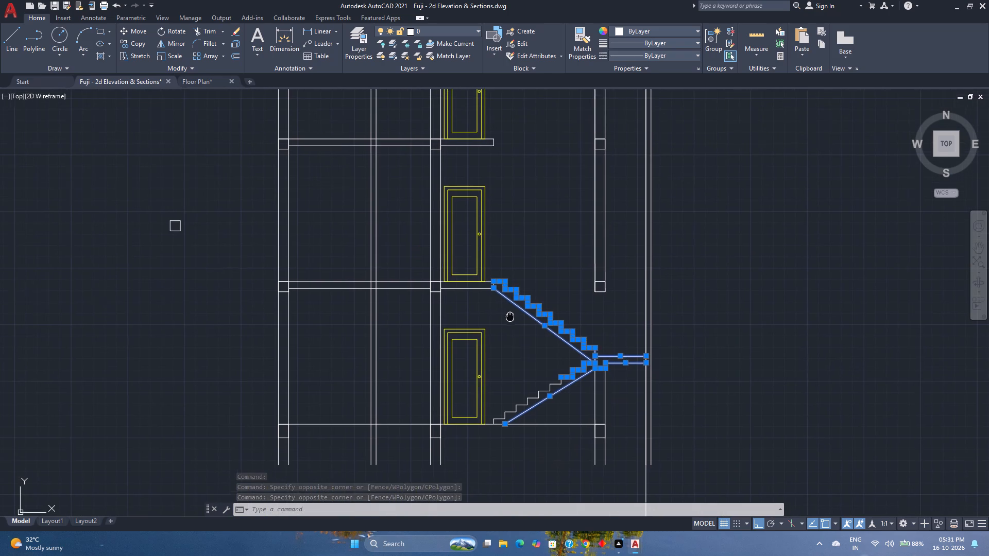
middle_drag(510, 316, 510, 316)
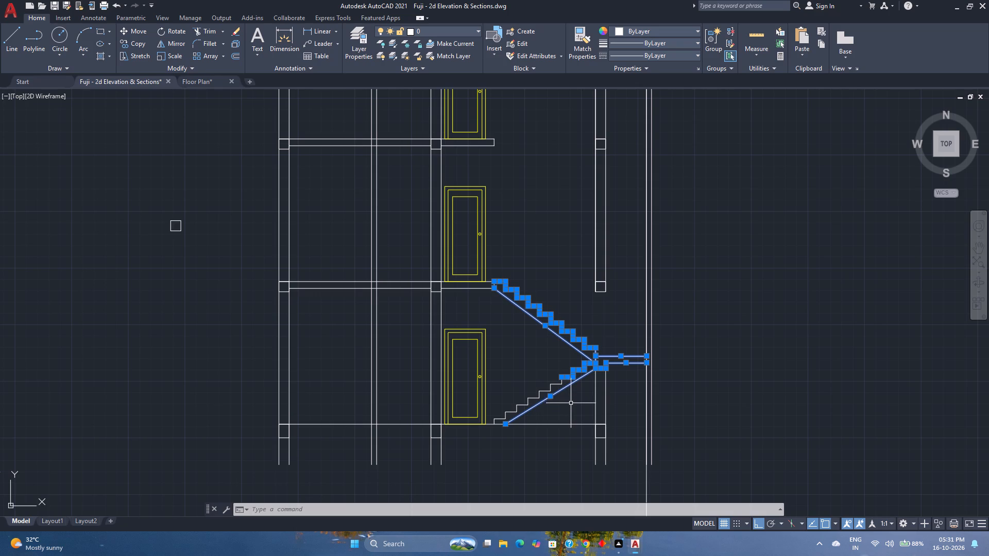
click(574, 419)
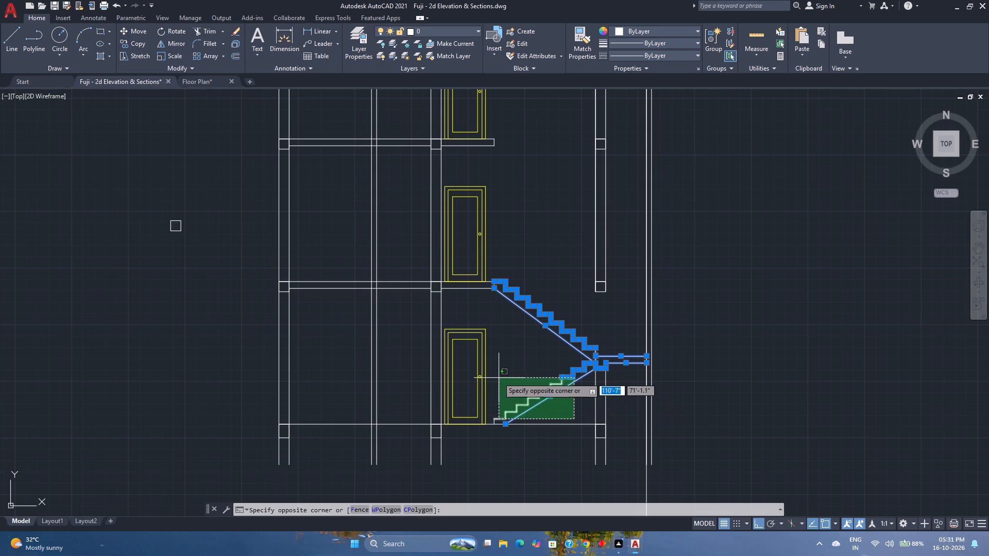
click(492, 372)
scroll(559, 396, up, 2)
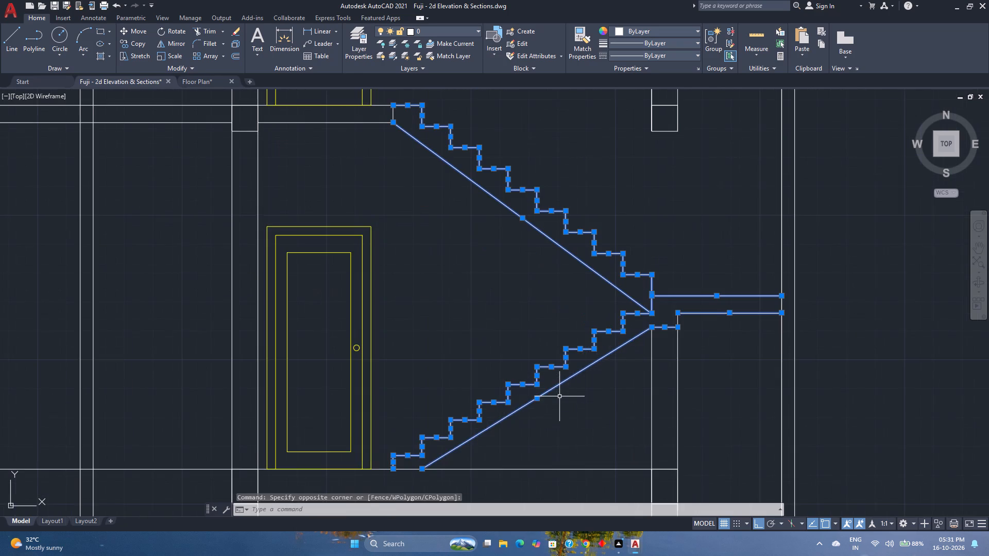
middle_drag(559, 396, 560, 409)
middle_click(560, 409)
key(g)
key(Return)
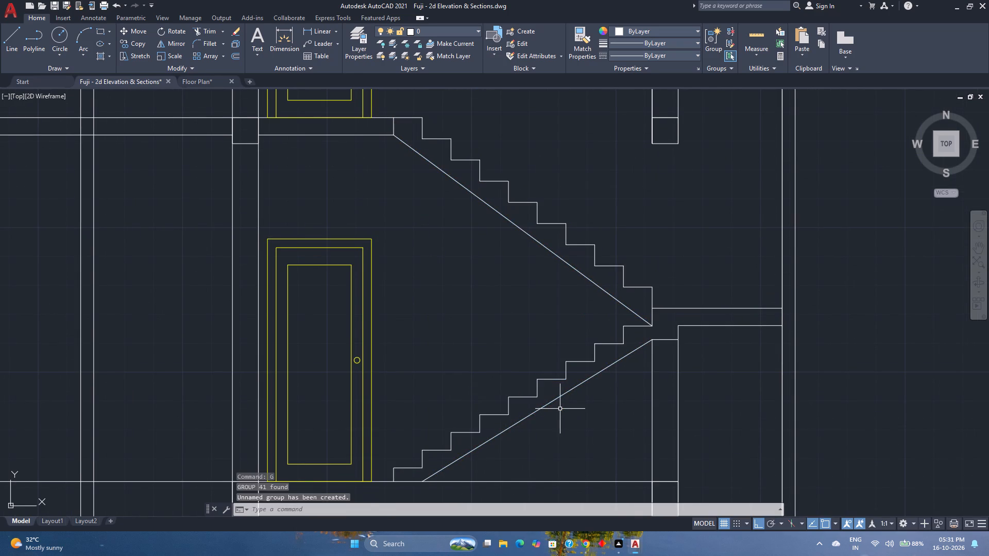
Copy the grouped staircase up one storey so its lower flight starts at the first-floor slab.
scroll(560, 409, down, 2)
scroll(566, 326, down, 1)
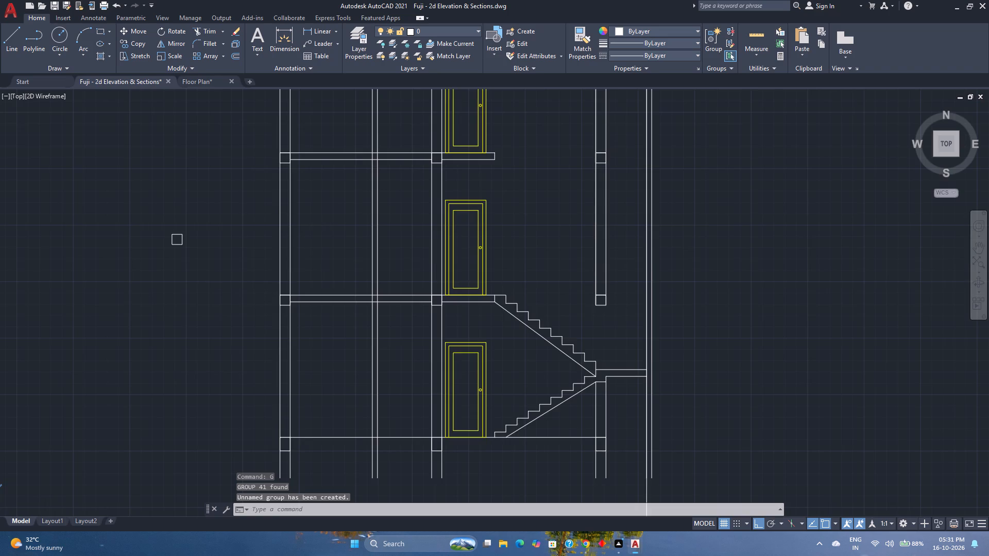
middle_drag(566, 326, 572, 338)
middle_click(572, 338)
click(580, 391)
click(568, 376)
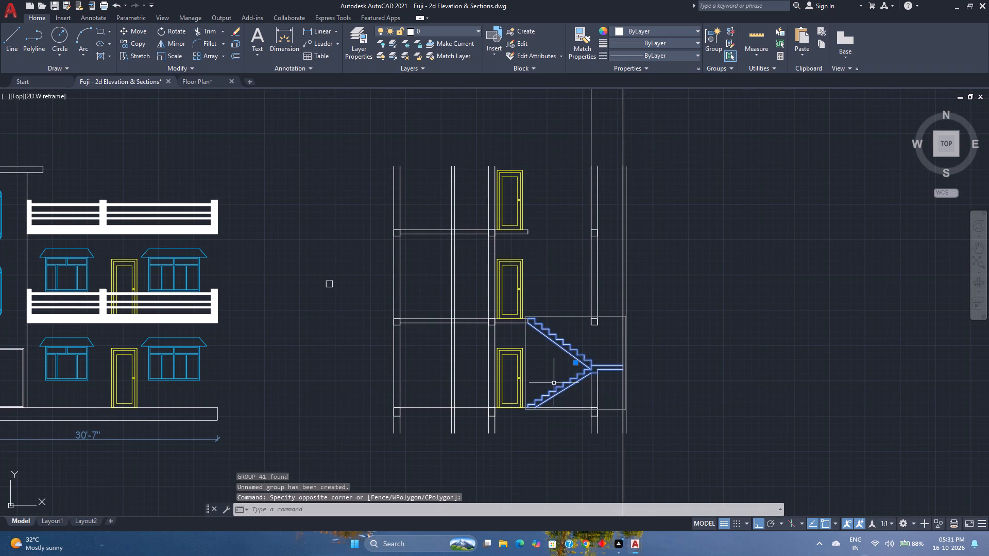
click(145, 41)
scroll(548, 427, up, 2)
click(482, 378)
scroll(482, 376, down, 2)
middle_drag(482, 376, 466, 436)
middle_click(466, 436)
scroll(465, 343, up, 2)
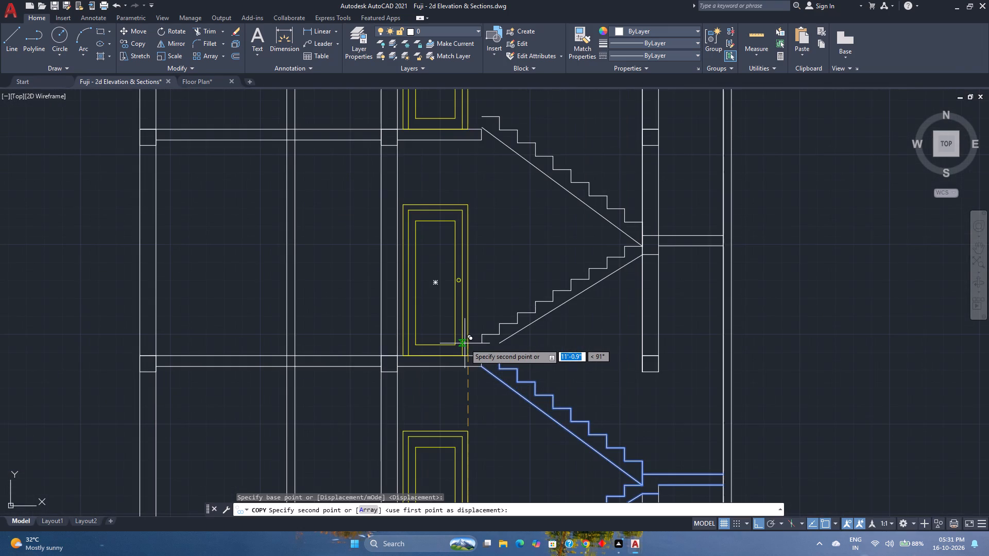
click(461, 357)
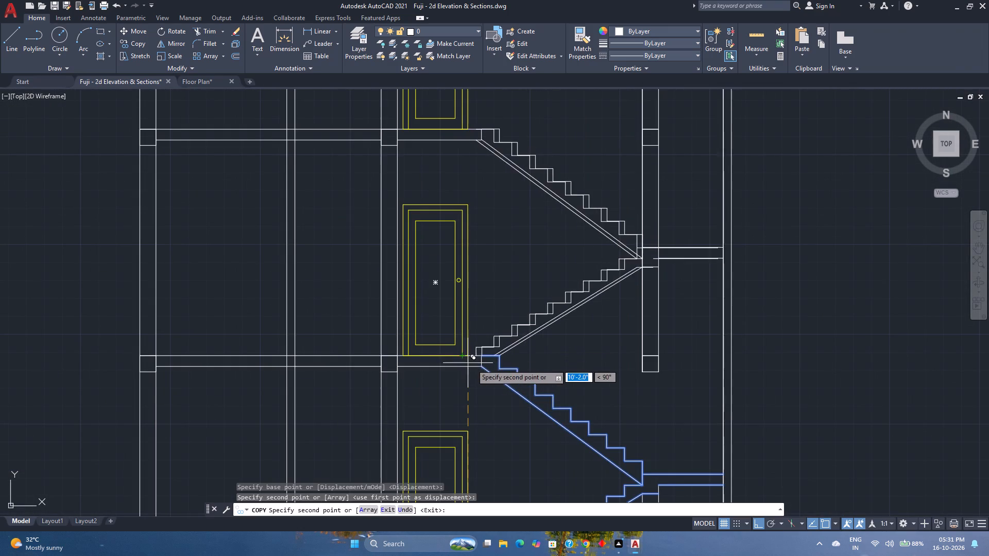
scroll(471, 364, down, 2)
middle_drag(471, 364, 468, 408)
middle_click(468, 408)
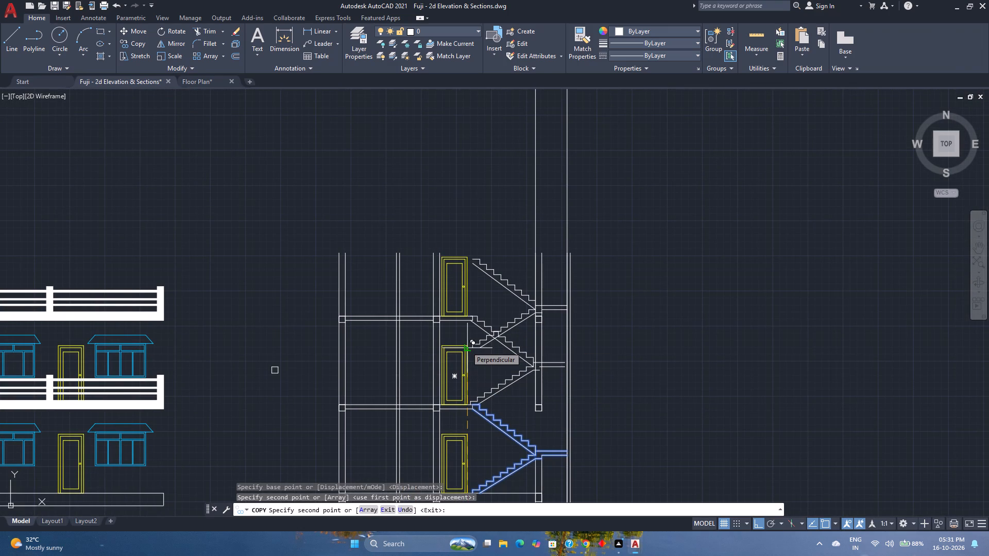
key(Escape)
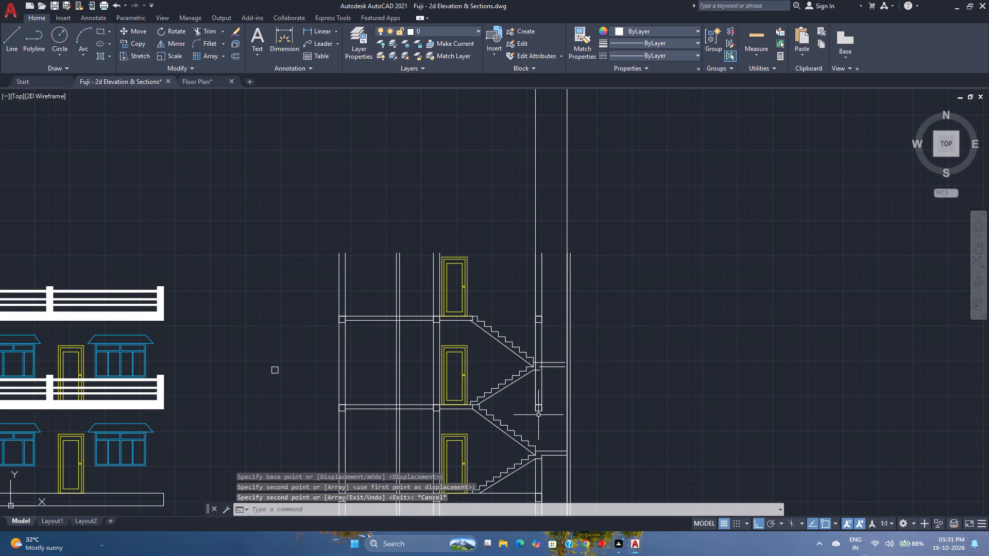
Trim away the first-floor beam outline and both wall face lines beneath the copied staircase's mid-landing.
scroll(545, 401, up, 2)
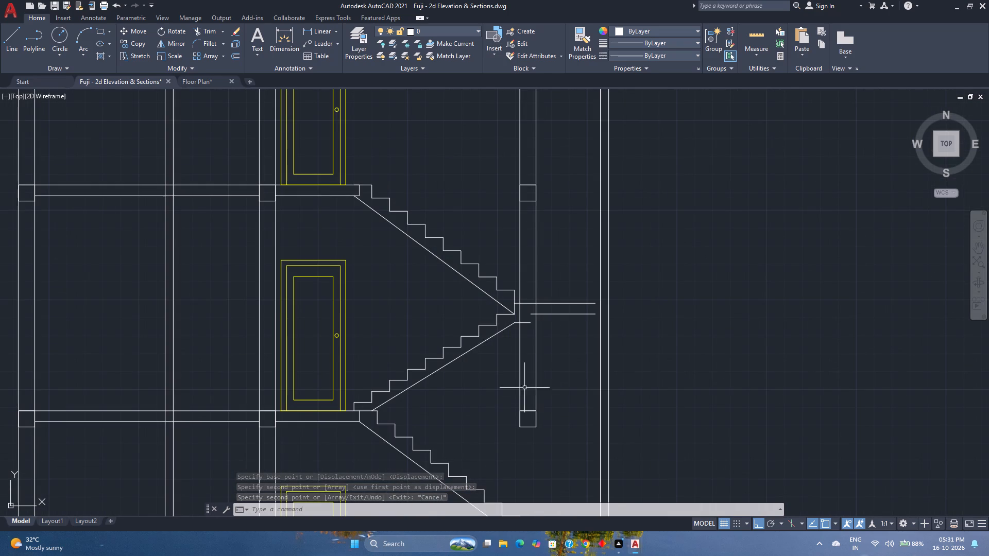
scroll(549, 356, down, 1)
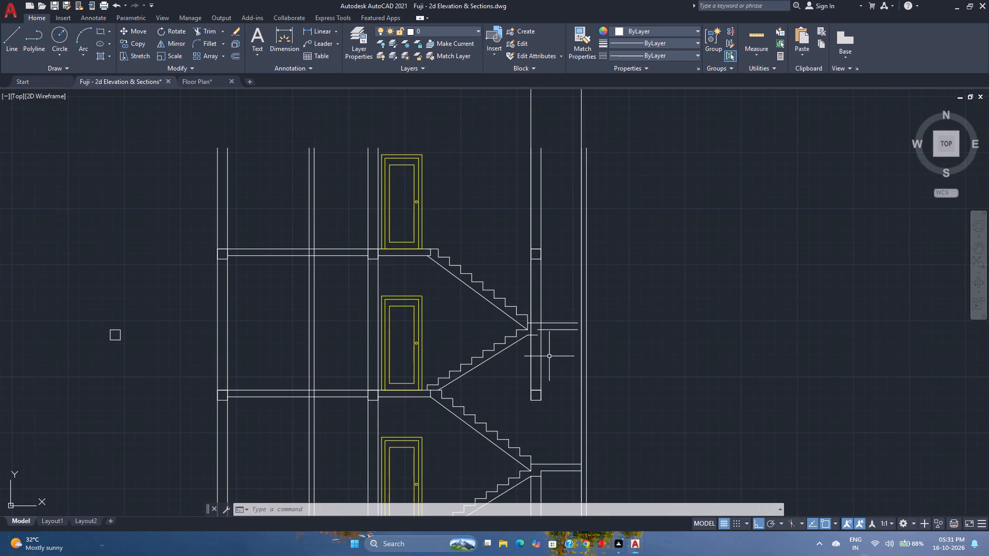
scroll(554, 399, down, 1)
scroll(555, 368, up, 2)
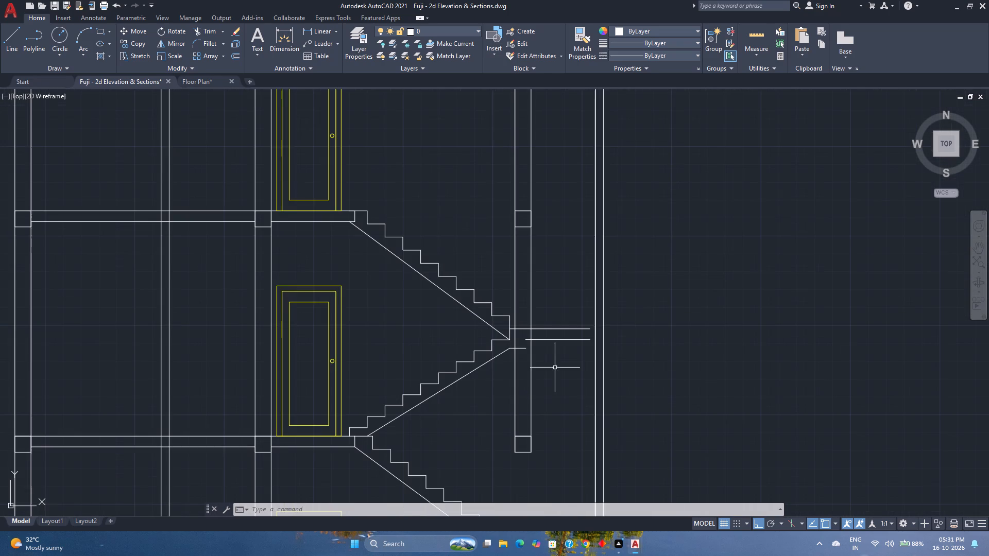
text(tr)
key(Return)
click(547, 441)
click(489, 445)
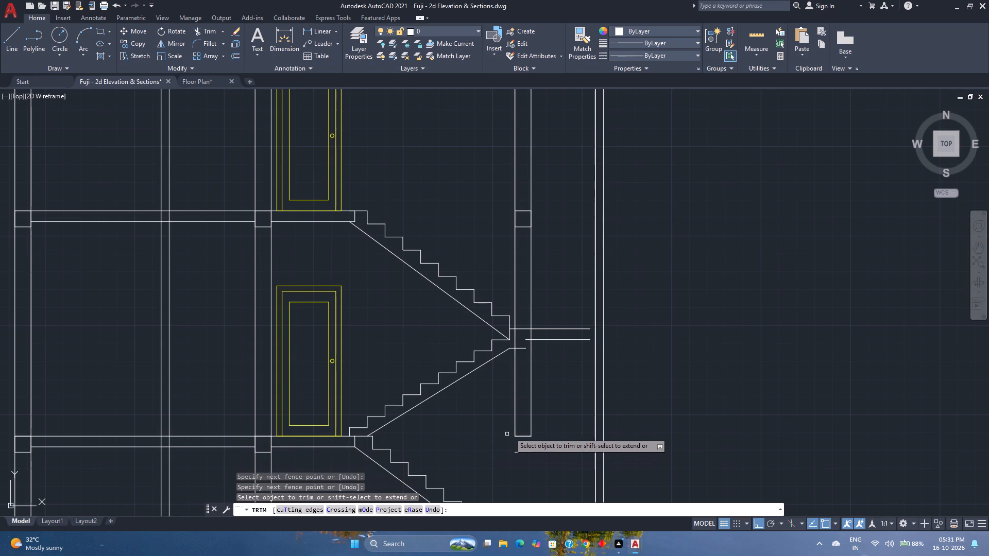
click(524, 448)
click(523, 458)
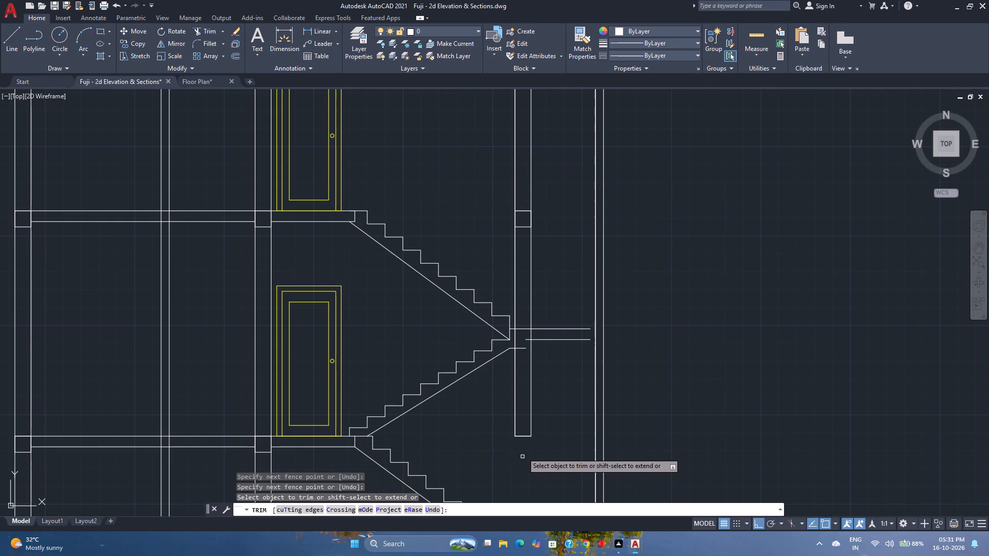
click(521, 440)
click(511, 408)
click(526, 403)
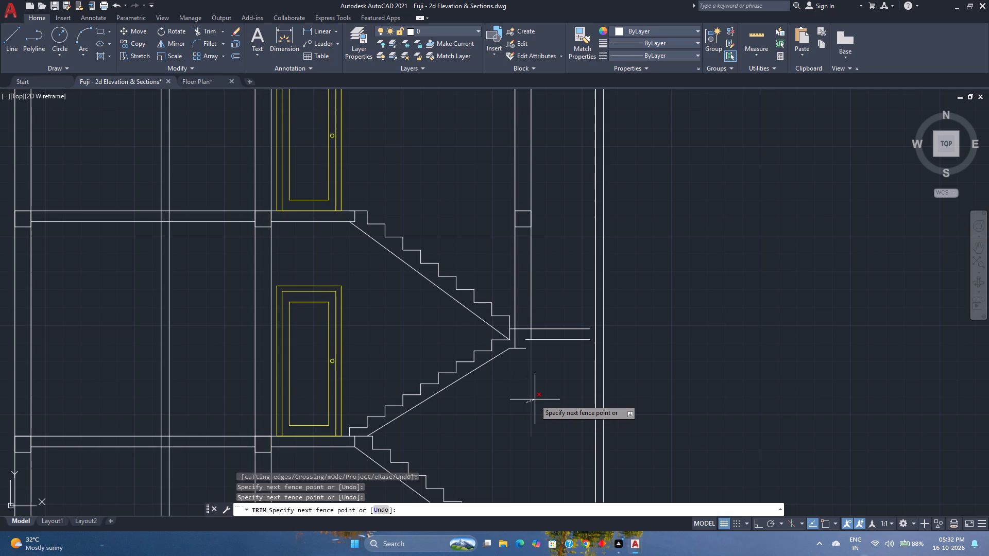
key(Escape)
key(space)
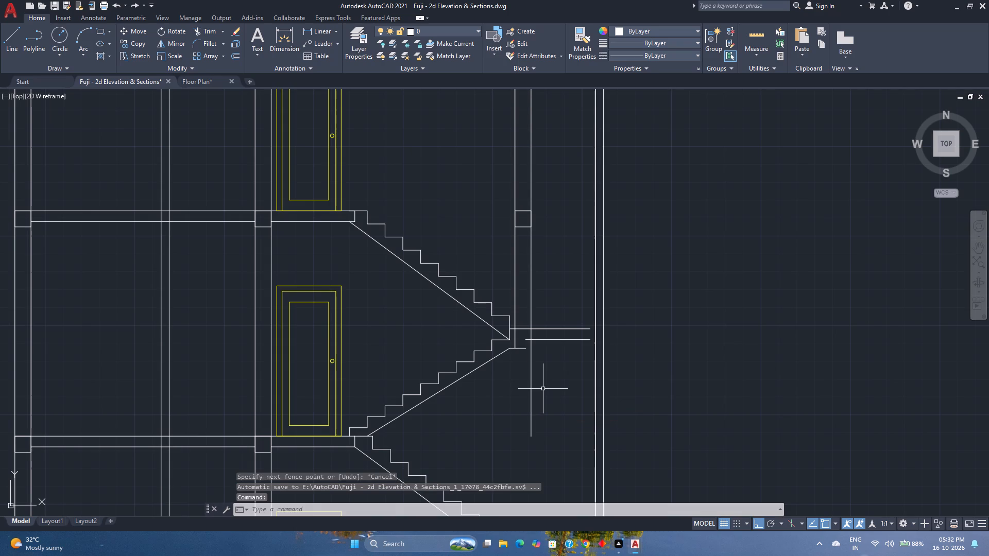
click(543, 389)
click(512, 395)
click(539, 391)
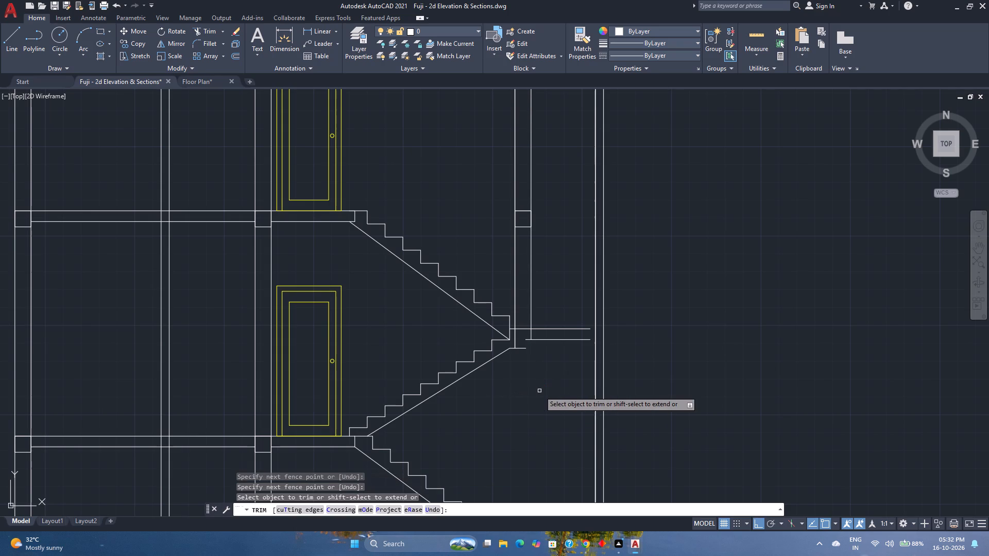
key(Escape)
Fillet the short horizontal line under the upper mid-landing with the wall's outer face line into a square corner.
scroll(472, 250, up, 2)
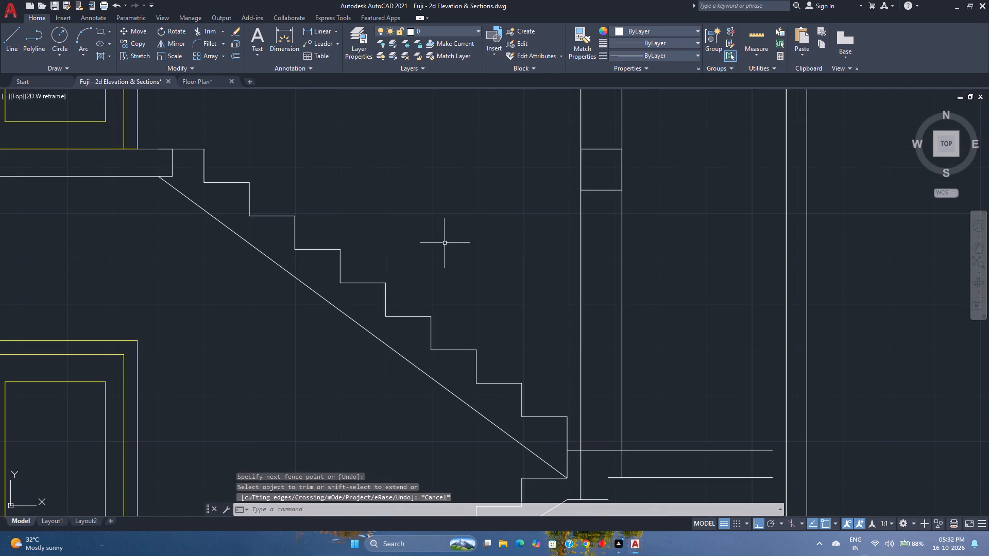
click(210, 45)
scroll(346, 136, down, 2)
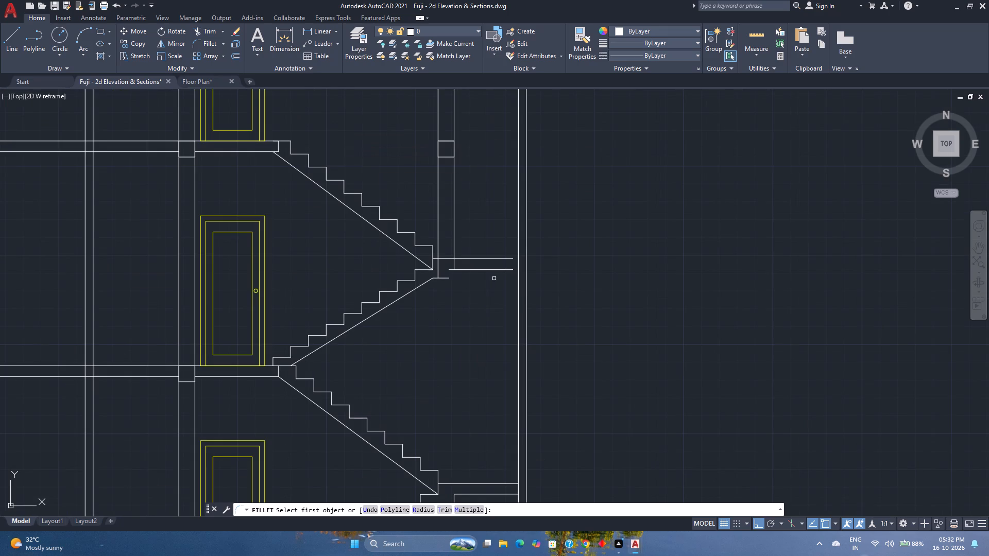
scroll(470, 280, up, 3)
click(370, 274)
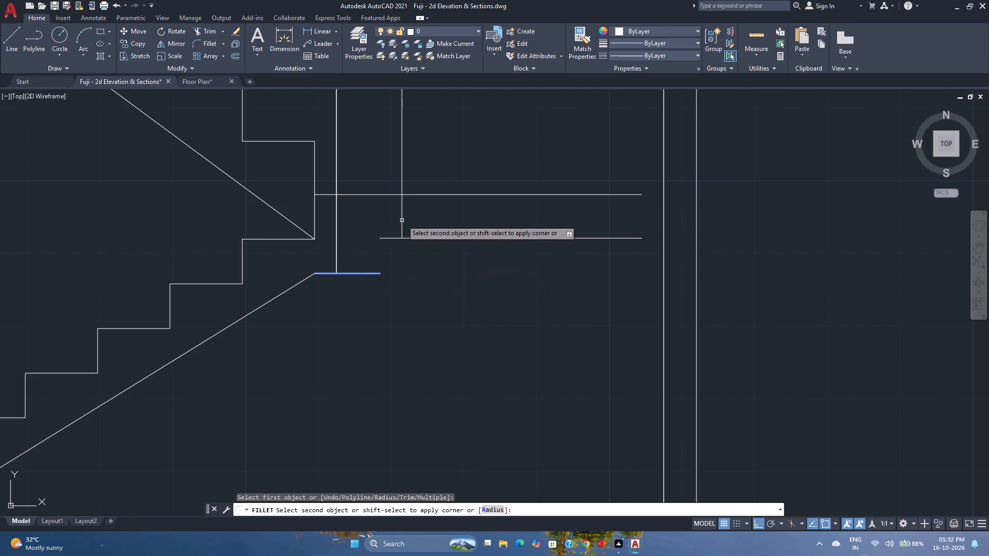
click(402, 216)
key(Escape)
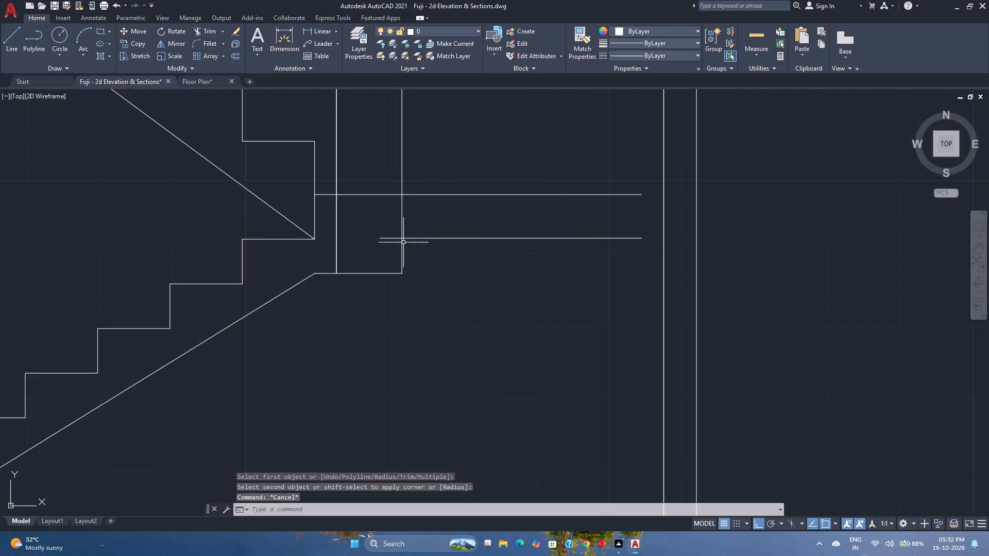
Trim the upper landing's underside line inside the wall and the wall's inner face line below the landing top.
text(tr)
key(Return)
click(397, 254)
click(395, 234)
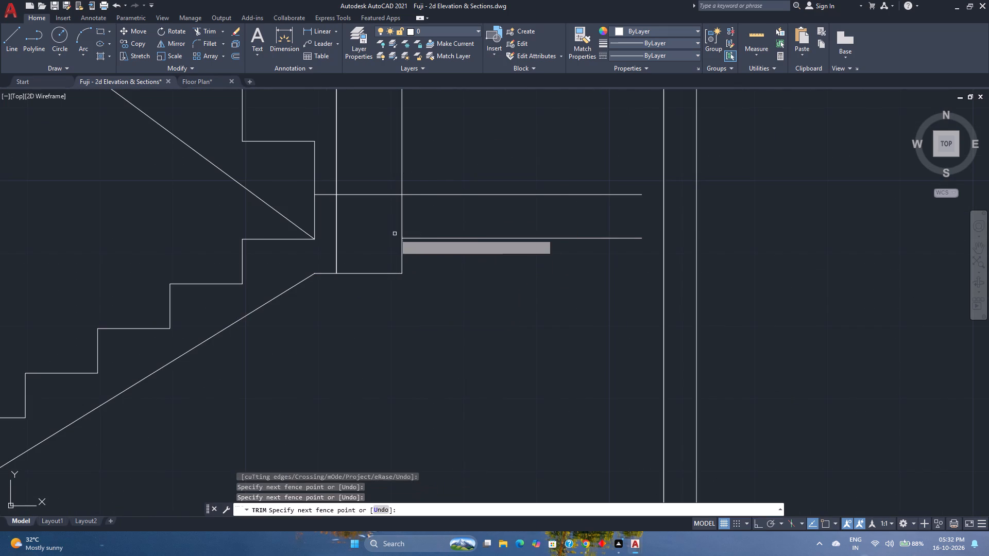
click(382, 233)
click(333, 238)
scroll(349, 239, down, 1)
middle_drag(349, 239, 360, 259)
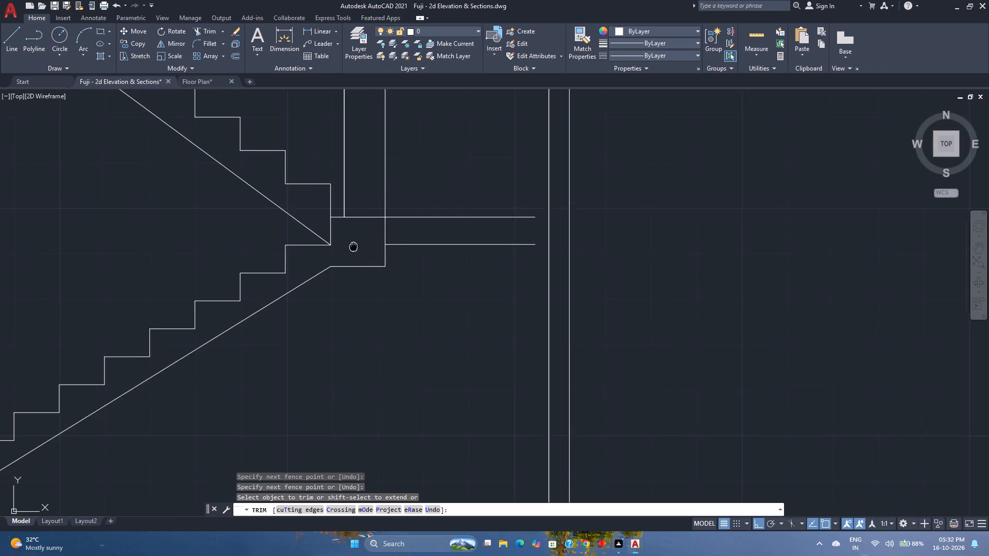
middle_drag(360, 259, 397, 333)
middle_click(397, 333)
scroll(437, 232, down, 3)
scroll(437, 232, up, 1)
scroll(437, 232, down, 1)
middle_drag(438, 233, 471, 305)
middle_click(471, 305)
key(Escape)
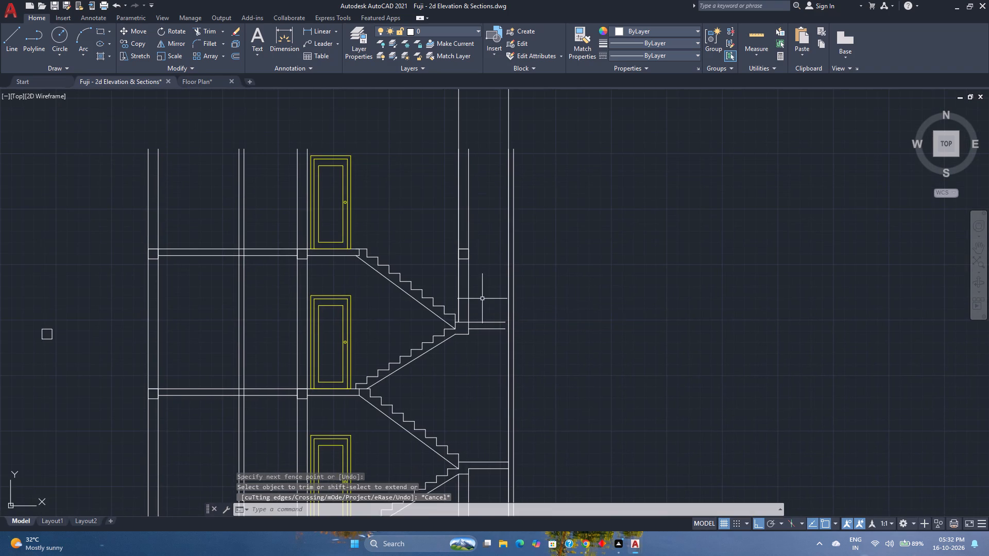
Erase the two wall face lines and the beam outline standing above the upper mid-landing.
click(482, 299)
click(445, 209)
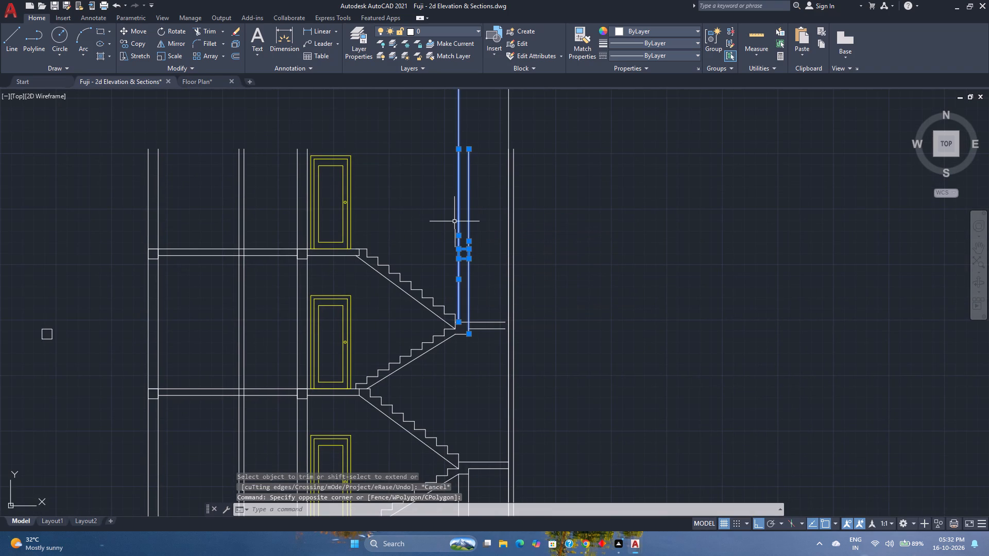
key(Delete)
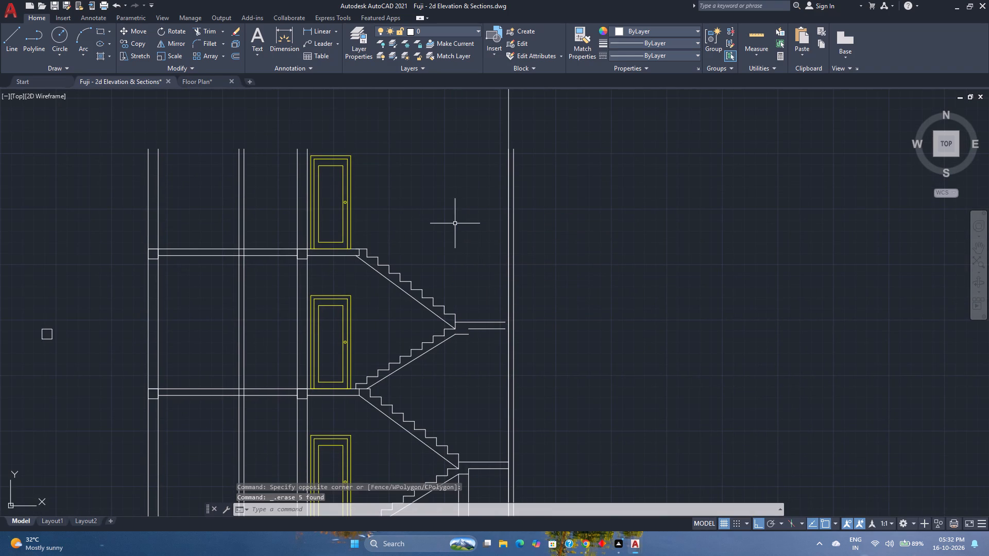
Draw a short vertical line joining the upper landing's underside to the end of the short beam line below it.
scroll(479, 248, down, 1)
scroll(465, 296, up, 3)
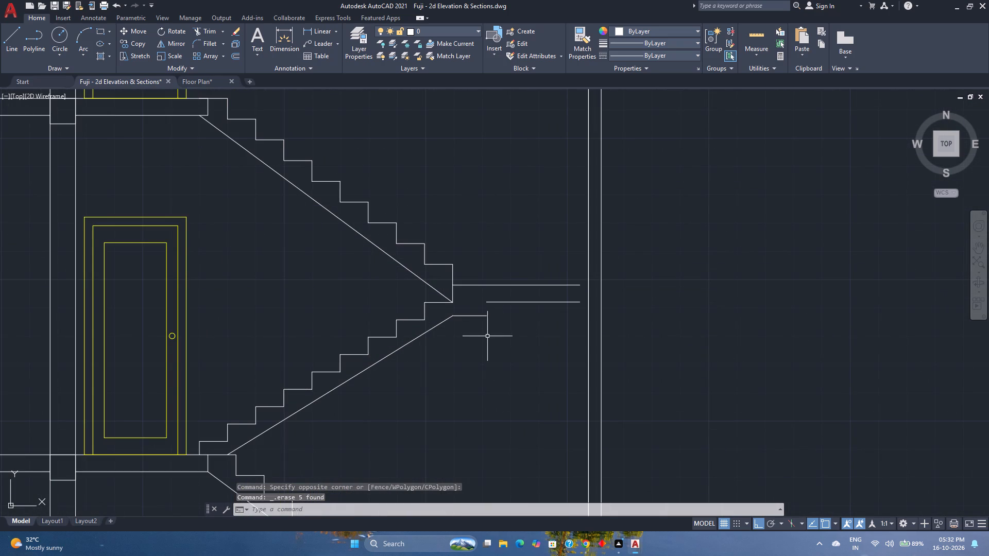
key(l)
key(Return)
click(484, 300)
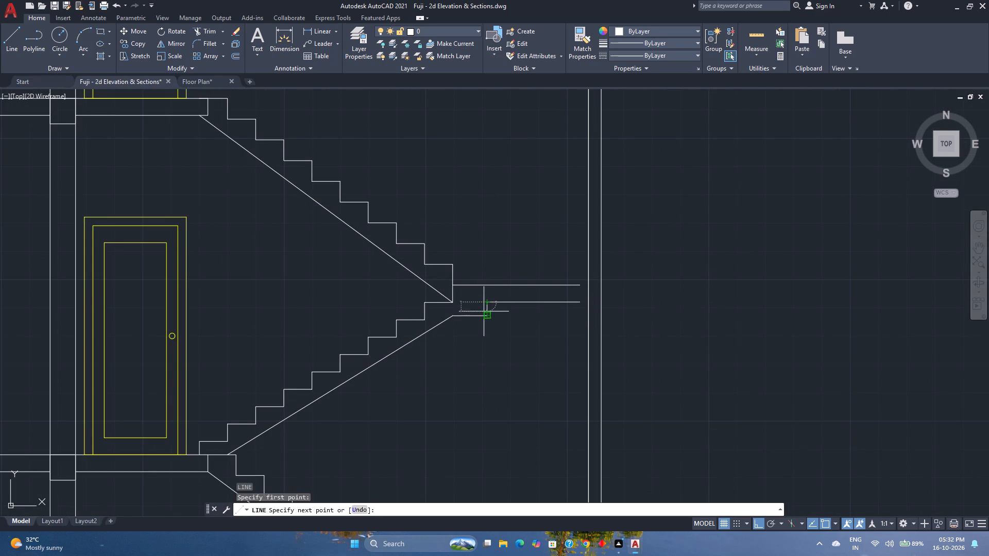
click(484, 311)
key(Escape)
Extend the upper mid-landing's top and underside lines to the outer wall's inner face.
scroll(513, 341, down, 2)
middle_drag(511, 341, 512, 341)
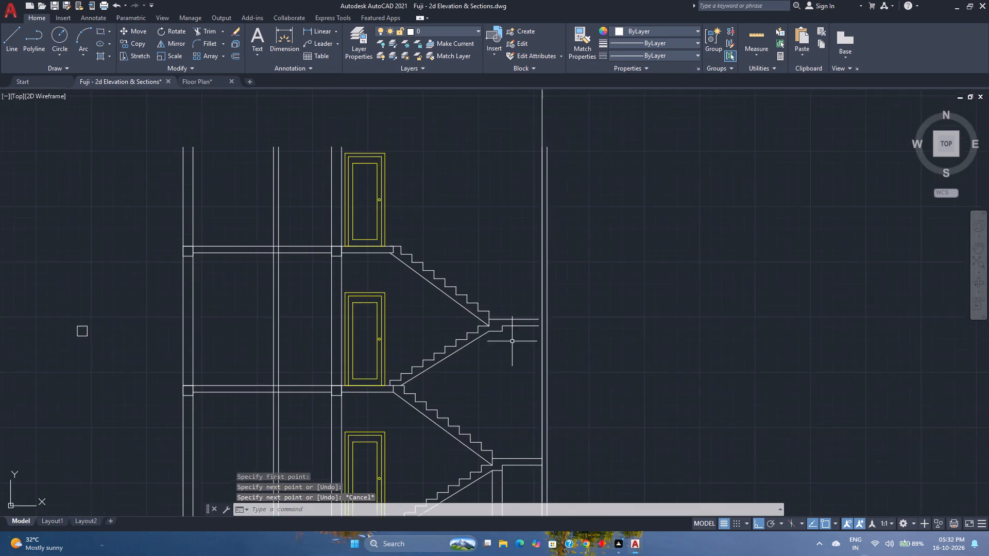
middle_drag(512, 341, 515, 288)
middle_click(515, 288)
text(ex)
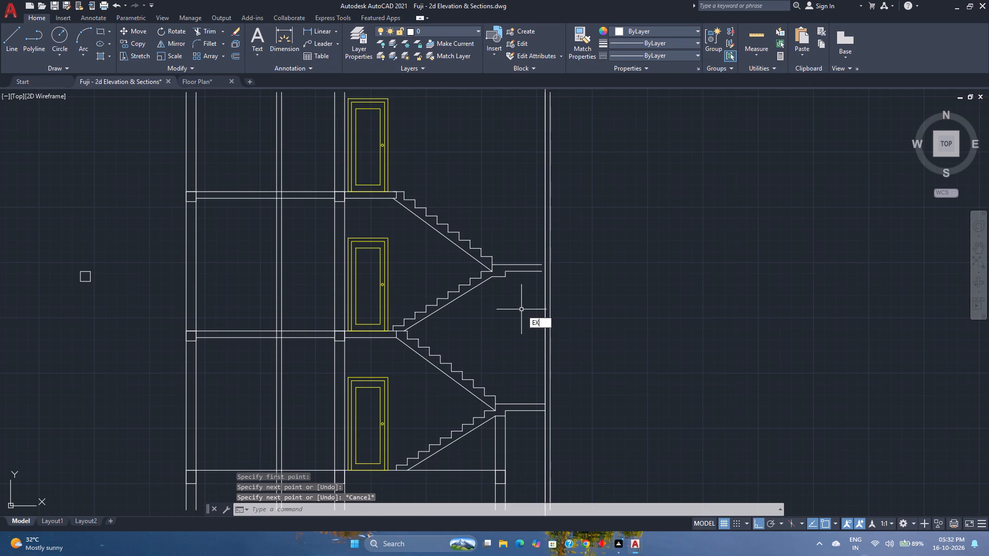
key(Return)
click(528, 246)
click(528, 306)
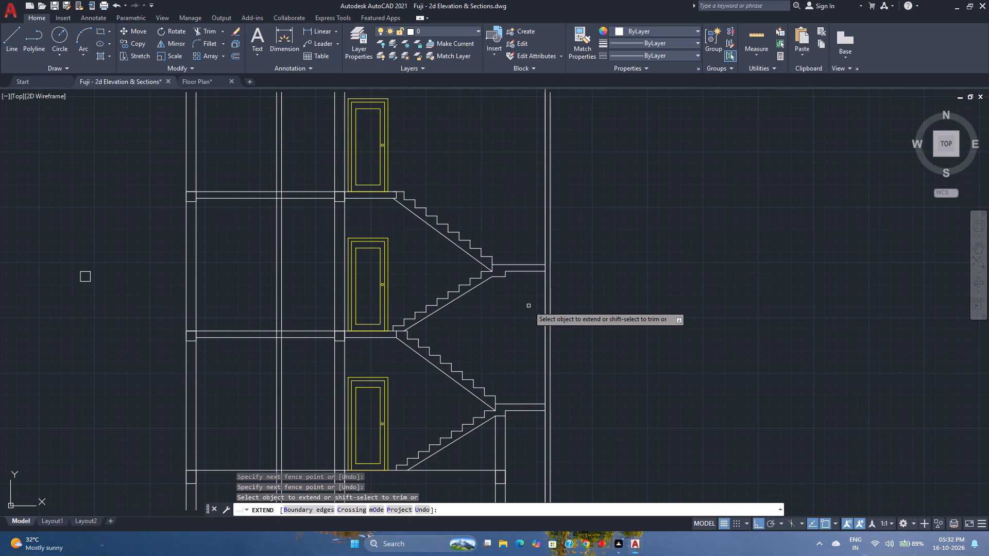
key(Escape)
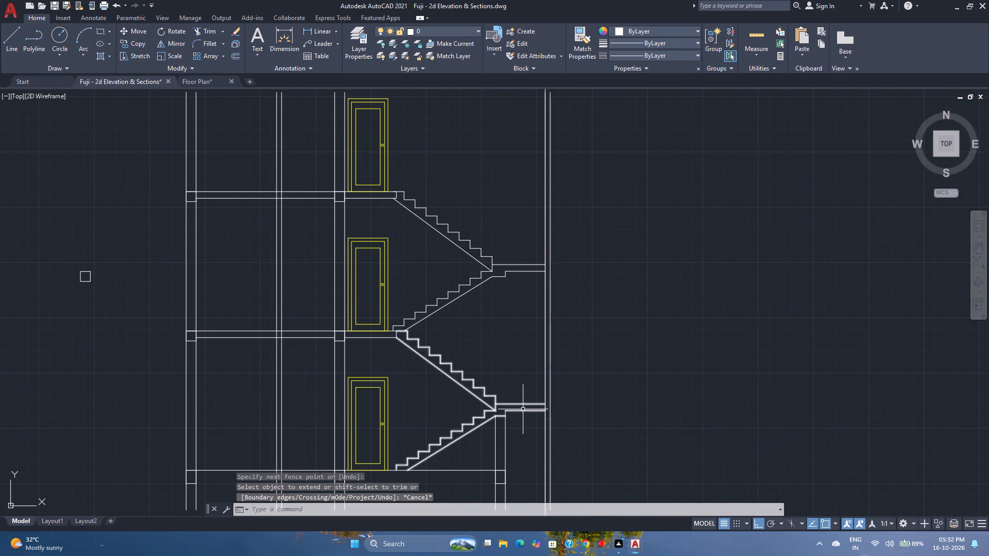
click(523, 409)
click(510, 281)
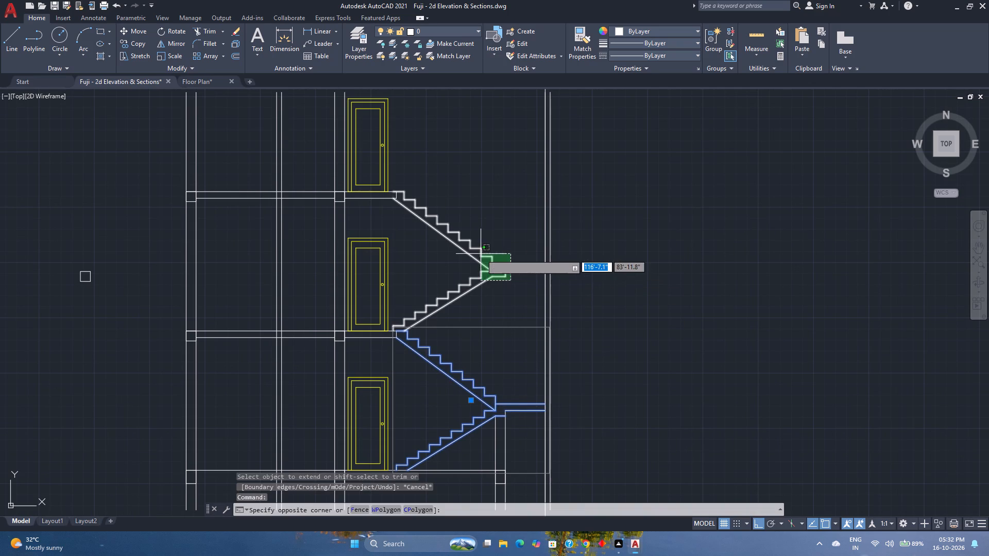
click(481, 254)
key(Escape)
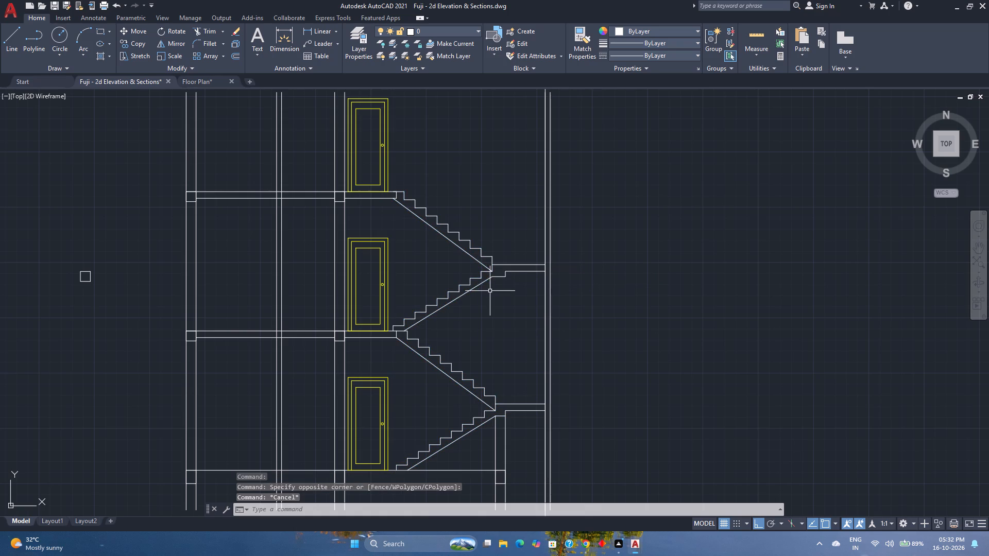
Group the upper staircase's flights and landing with the short vertical line beneath the landing as one object.
click(524, 289)
click(474, 242)
key(g)
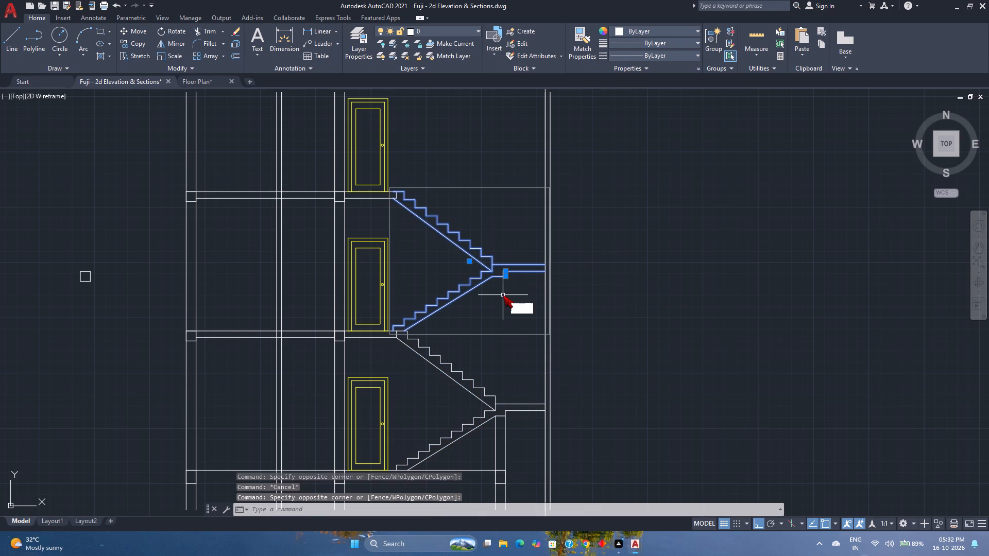
key(Return)
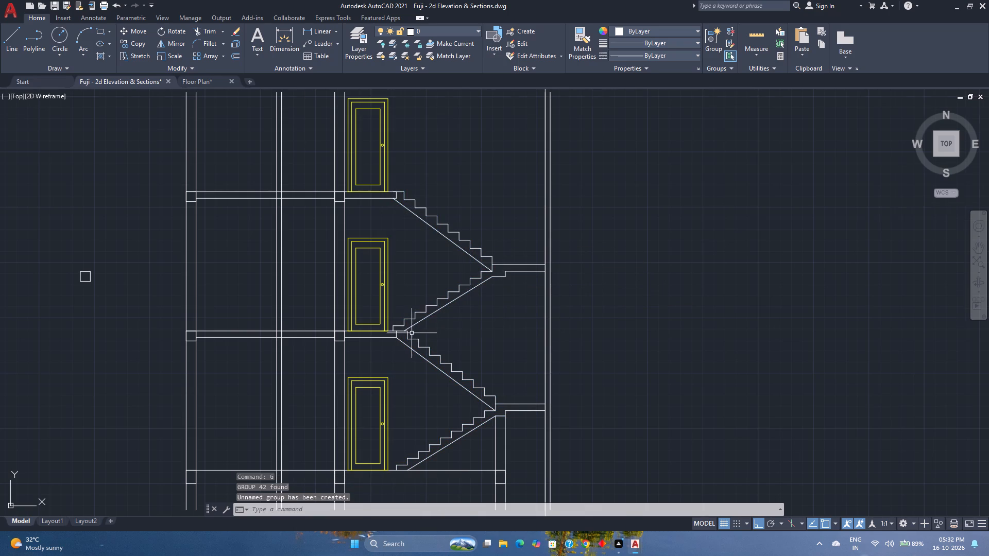
Examine how the upper and lower staircases meet at the edge of the first-floor slab.
scroll(410, 334, up, 3)
scroll(403, 333, down, 1)
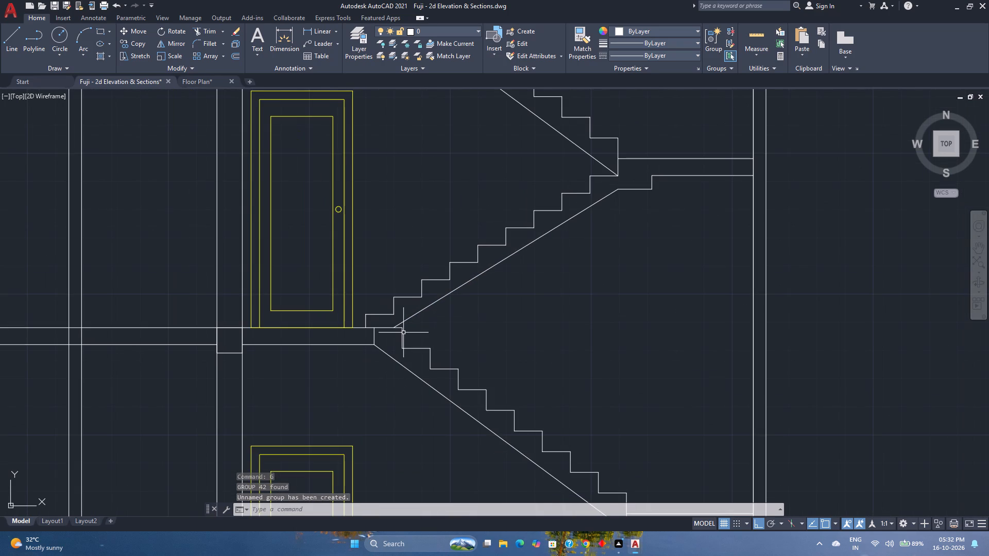
scroll(403, 333, down, 1)
middle_drag(401, 353, 408, 268)
middle_drag(410, 264, 412, 258)
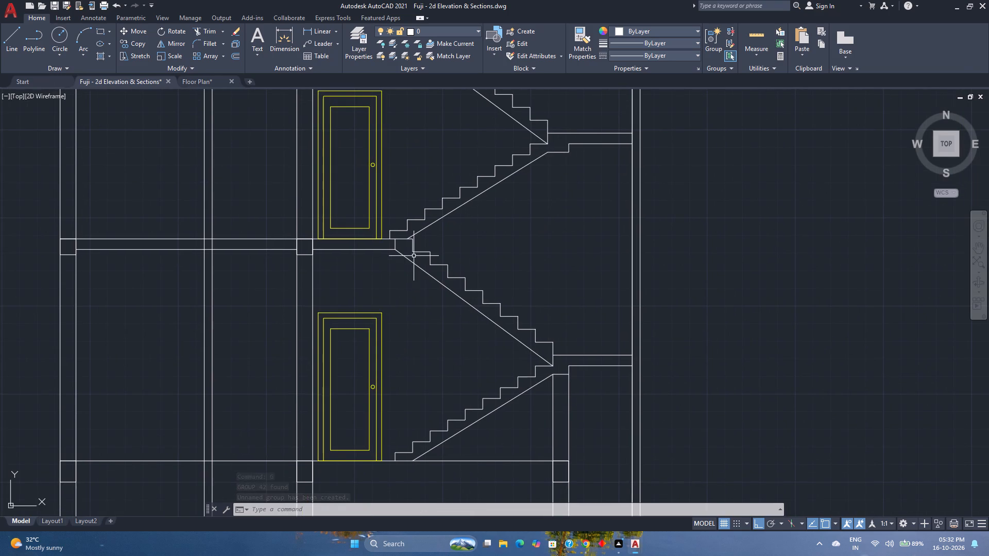
scroll(509, 266, down, 1)
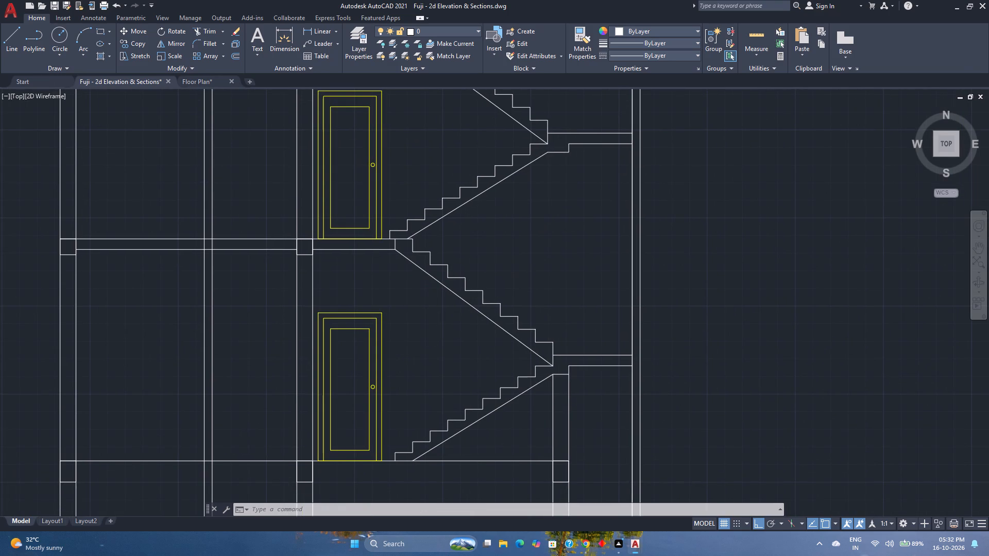
middle_drag(509, 229, 529, 299)
middle_click(529, 299)
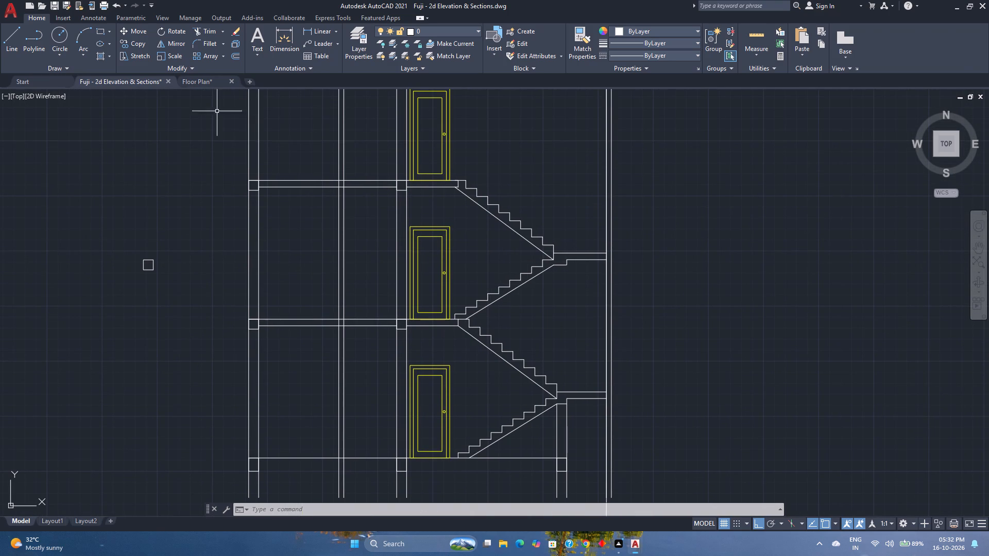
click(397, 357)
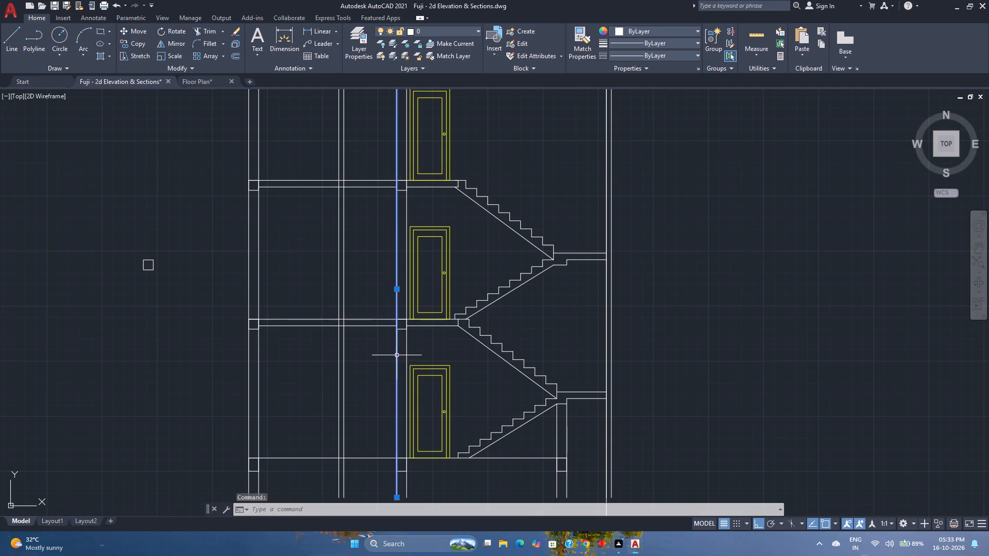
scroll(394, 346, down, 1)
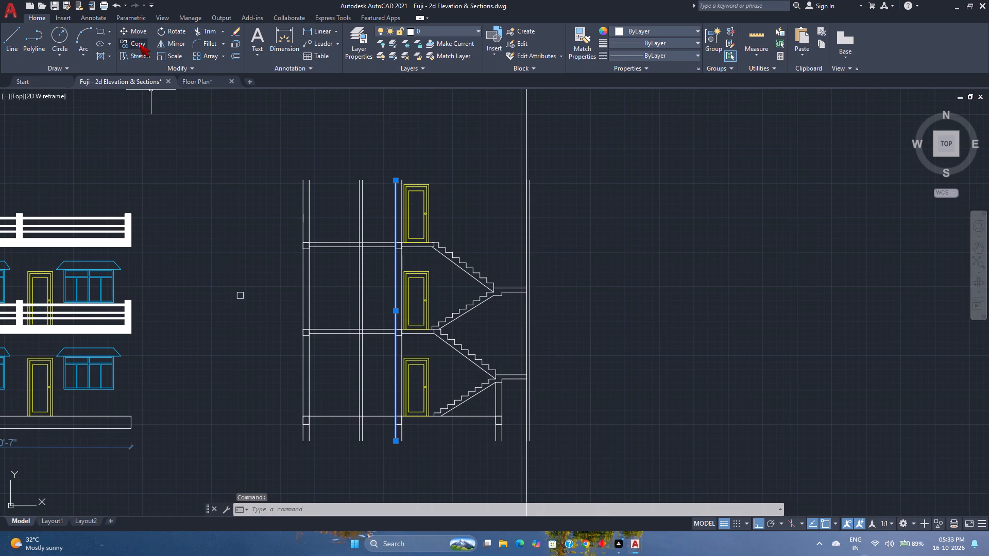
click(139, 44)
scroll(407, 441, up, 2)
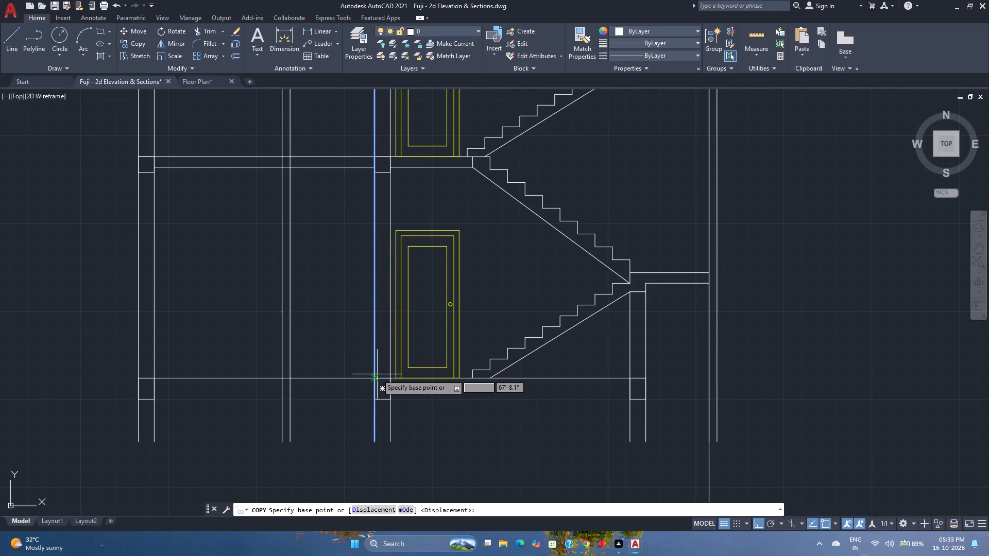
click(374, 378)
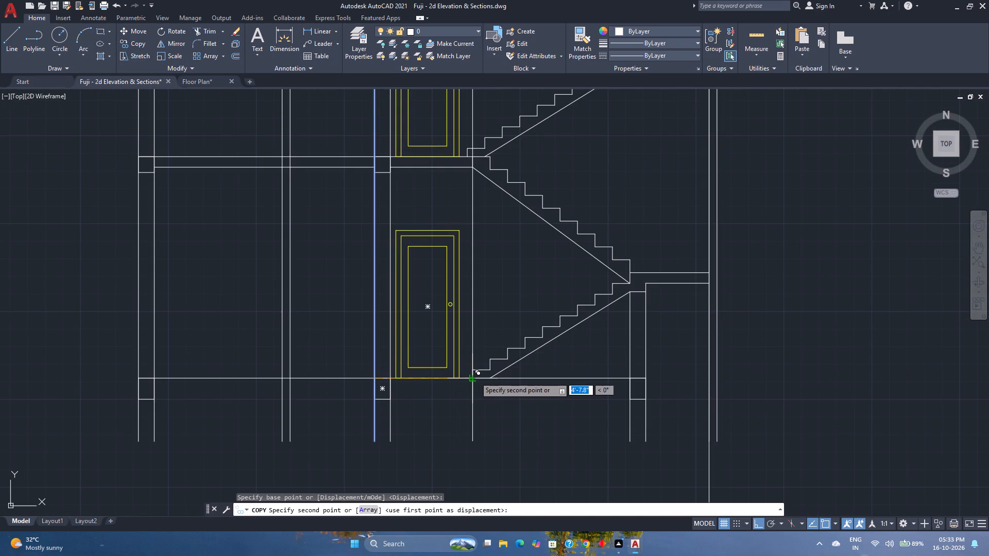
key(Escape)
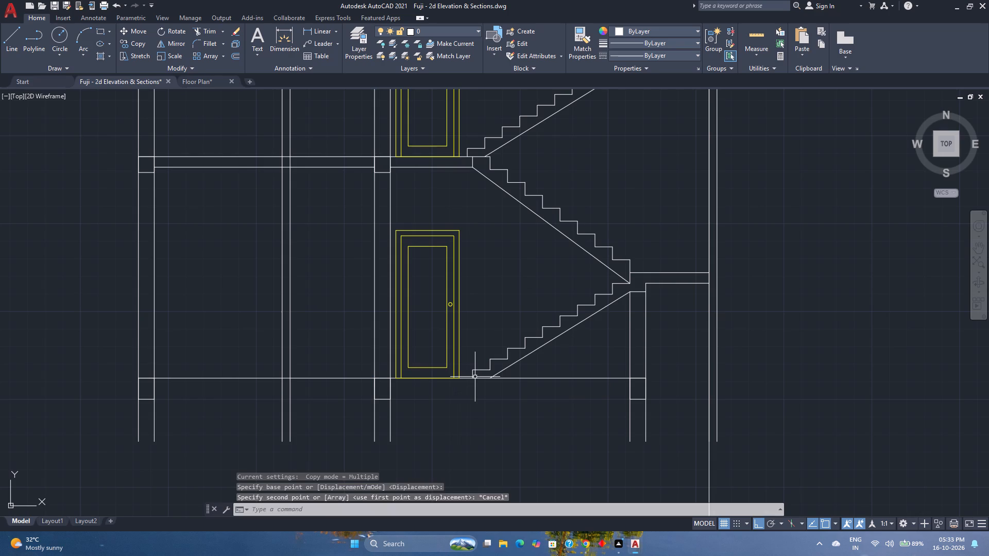
Move the upper staircase horizontally so the foot of its first riser meets the vertical line closing the first-floor slab's end.
middle_drag(516, 251, 561, 383)
middle_click(561, 383)
click(576, 281)
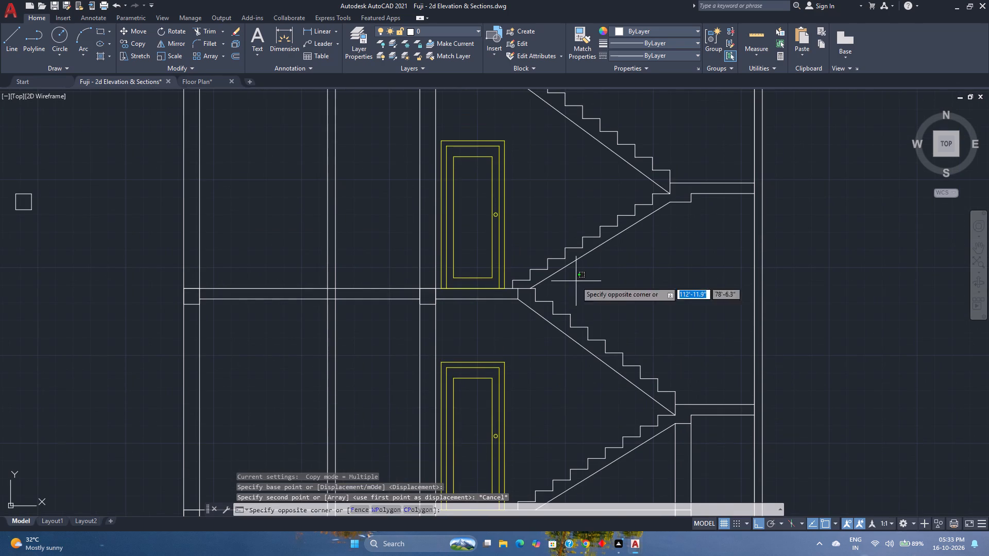
click(543, 245)
key(m)
key(Return)
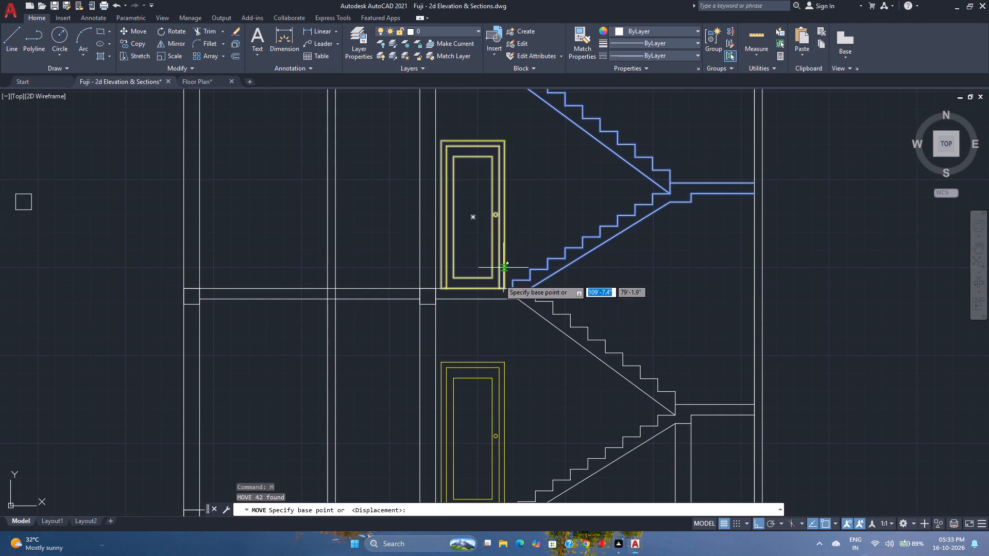
scroll(505, 296, up, 2)
click(523, 275)
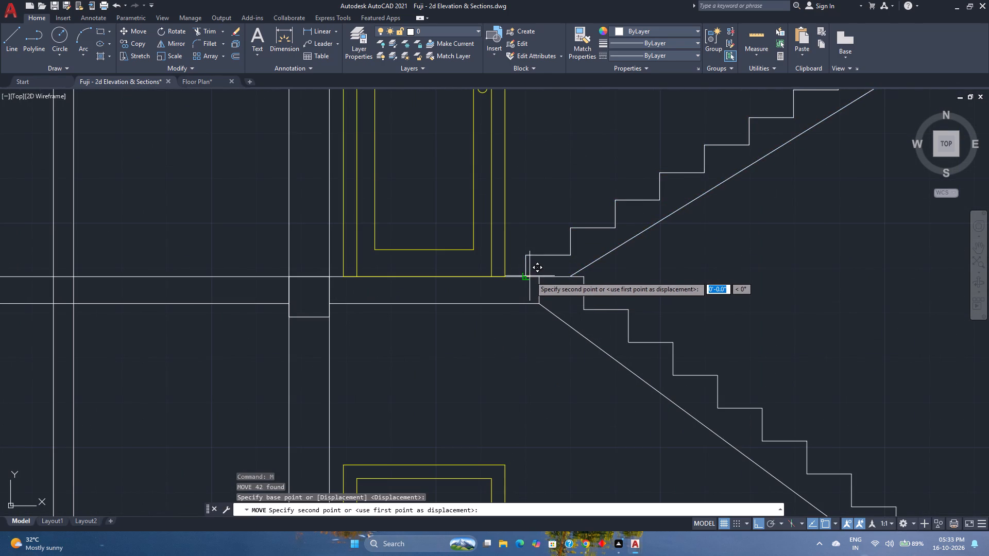
click(537, 276)
Trim the upper mid-landing's top and underside lines back to the outer wall's inner face.
scroll(524, 338, down, 5)
middle_drag(580, 327, 555, 377)
middle_click(555, 377)
scroll(587, 345, up, 3)
scroll(595, 401, up, 2)
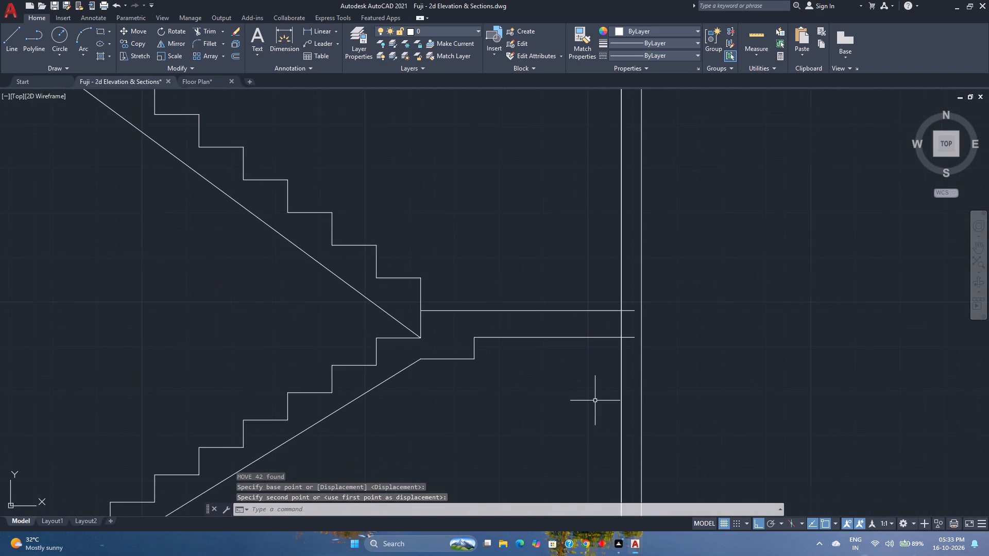
key(t)
key(r)
key(Return)
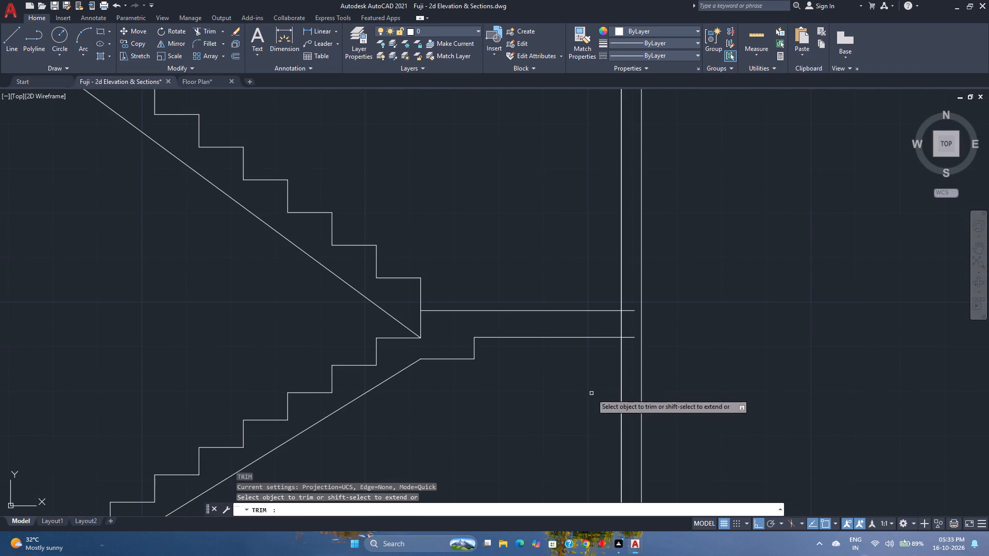
click(629, 305)
click(633, 343)
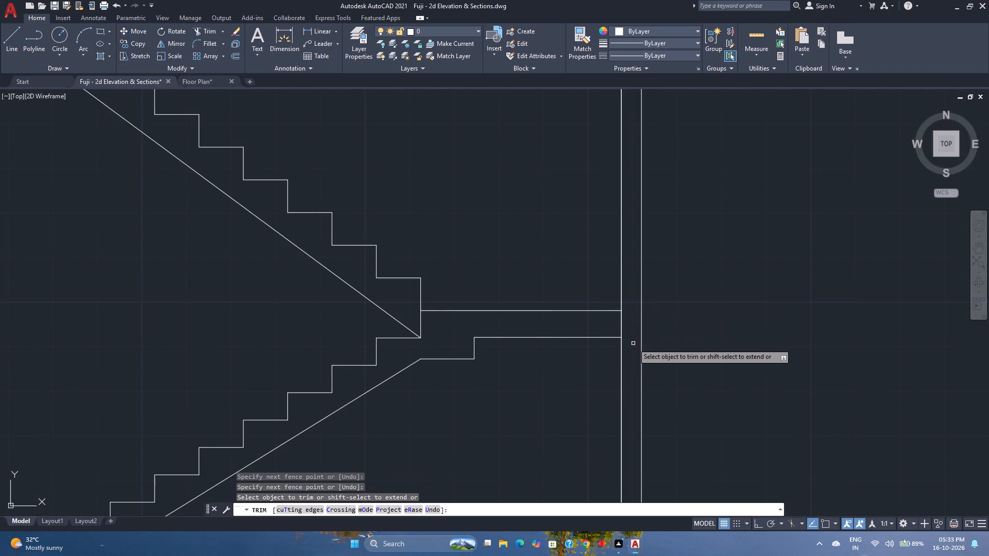
scroll(633, 343, down, 2)
key(Escape)
Save the drawing.
scroll(570, 371, down, 2)
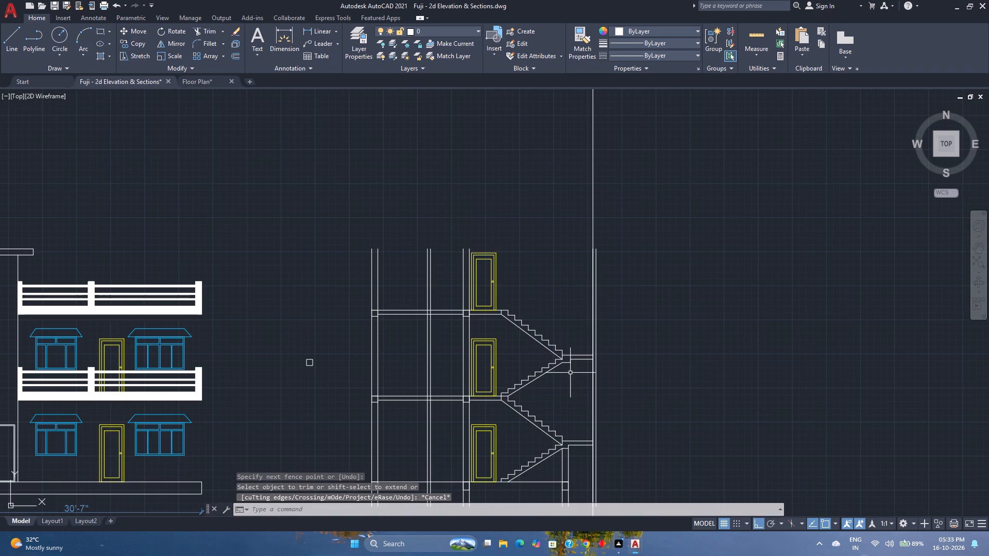
middle_drag(560, 403, 556, 361)
middle_click(556, 361)
middle_drag(553, 459, 553, 457)
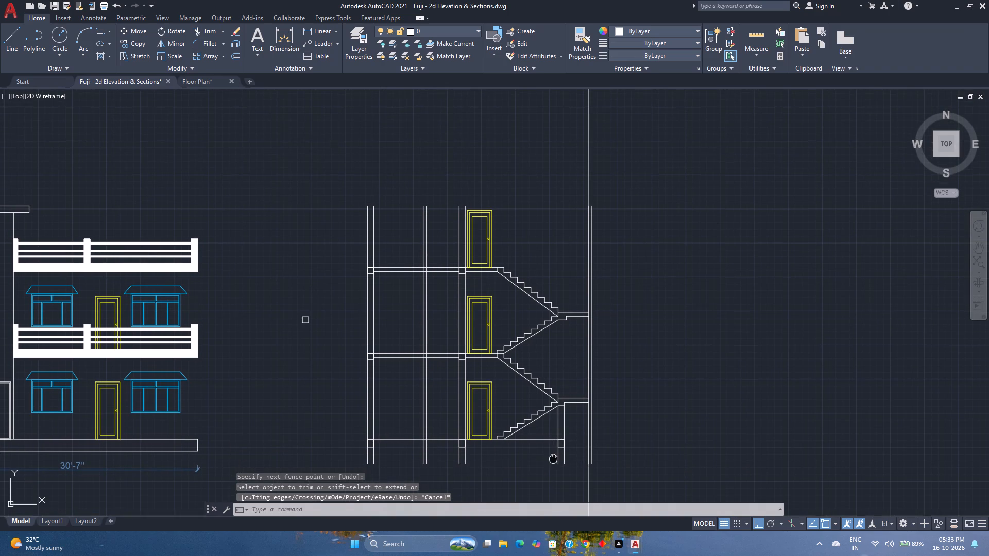
middle_drag(553, 457, 558, 435)
middle_click(558, 435)
key(s)
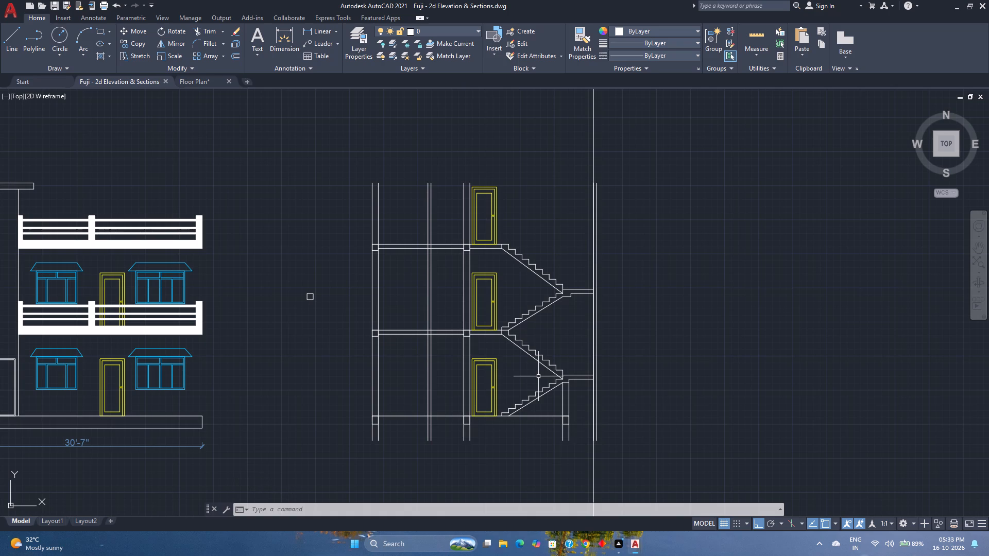
Delete the long vertical construction line running from the floor plan through the section's outer stair wall.
scroll(541, 281, down, 2)
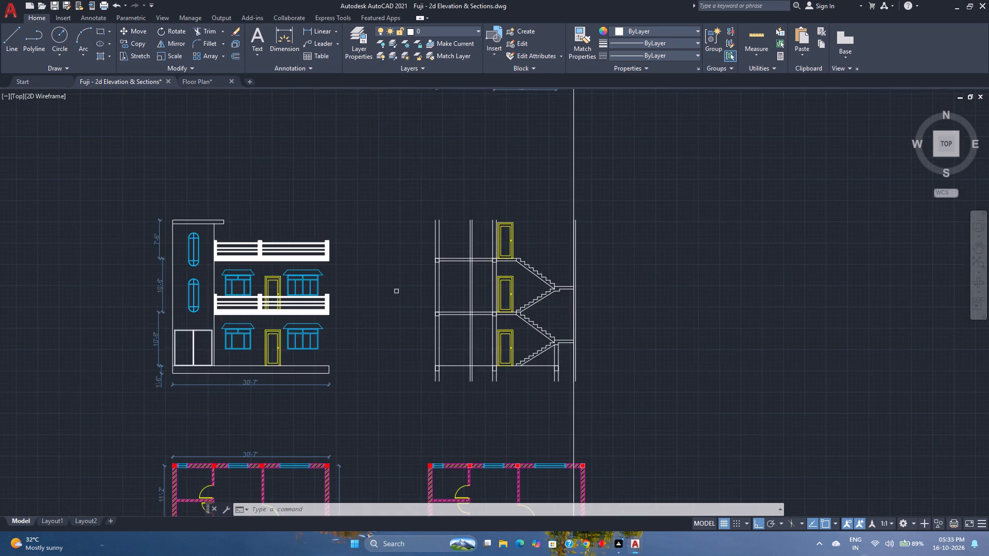
scroll(576, 168, up, 2)
click(560, 201)
click(511, 201)
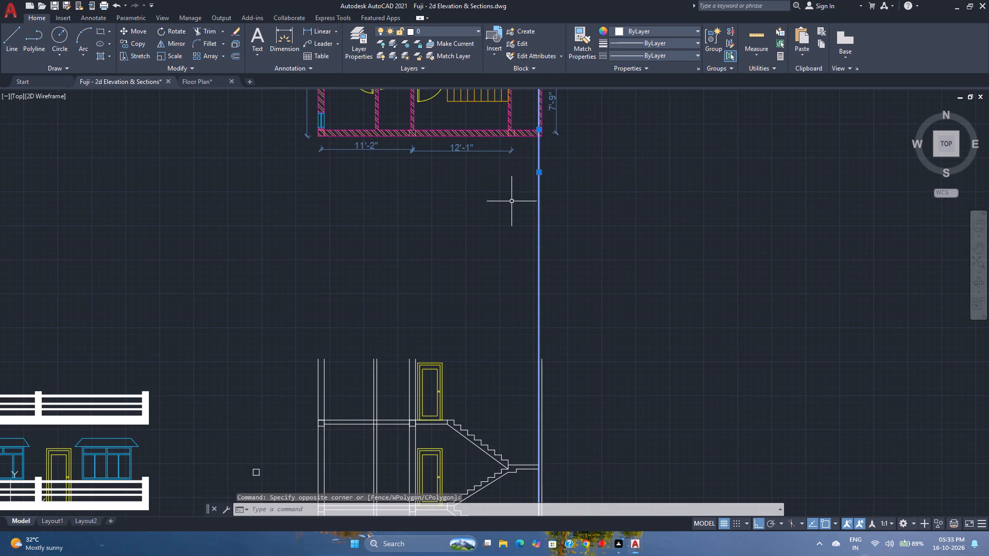
key(Delete)
Trim off the thin partition wall's two lines above the topmost slab and below the ground-floor line.
scroll(522, 242, down, 1)
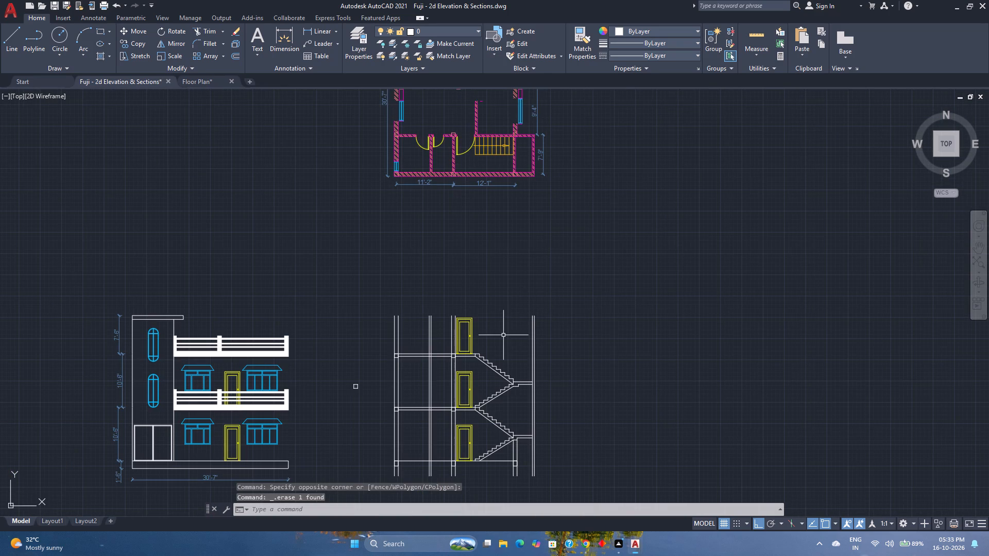
middle_drag(503, 335, 504, 291)
middle_click(504, 291)
middle_drag(512, 391, 513, 356)
middle_click(513, 356)
scroll(472, 369, up, 3)
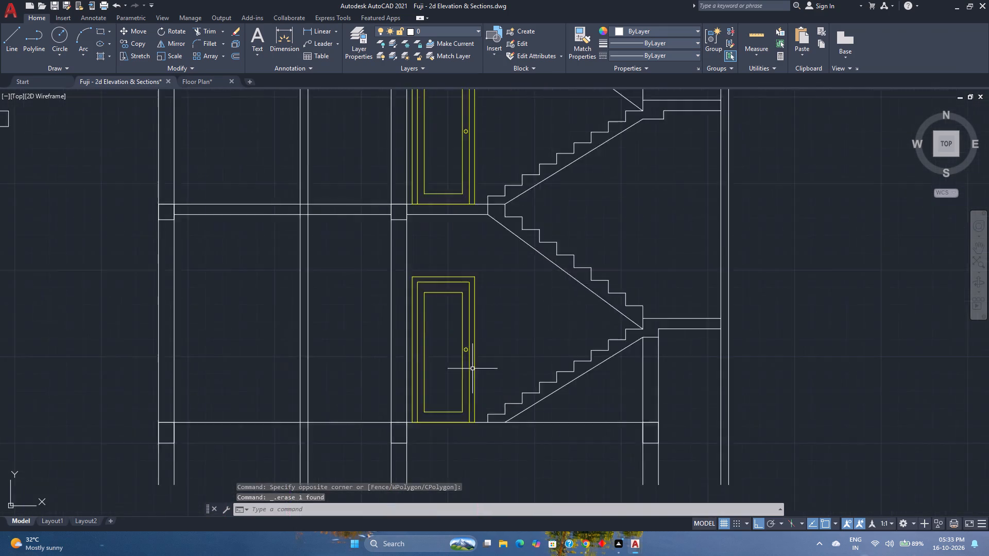
scroll(472, 369, down, 2)
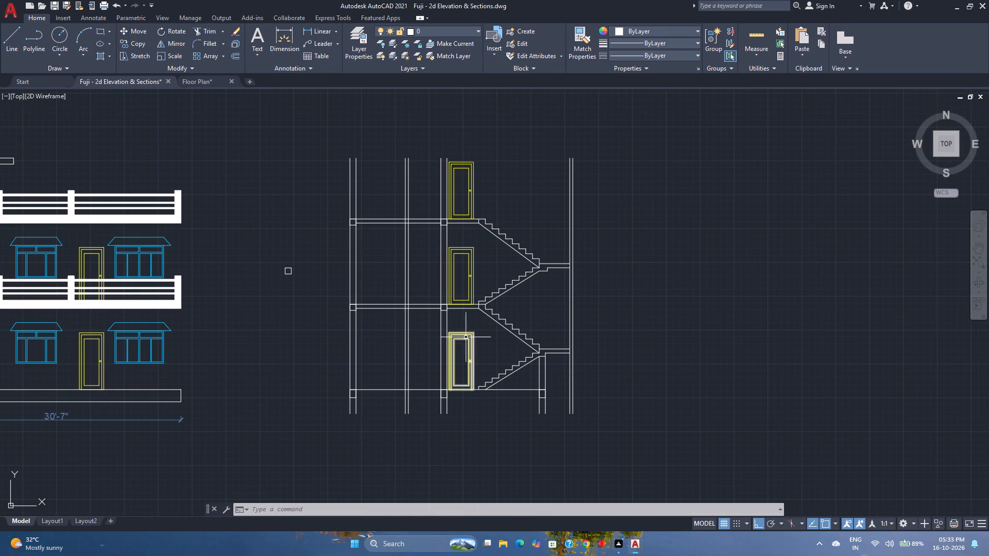
text(tr)
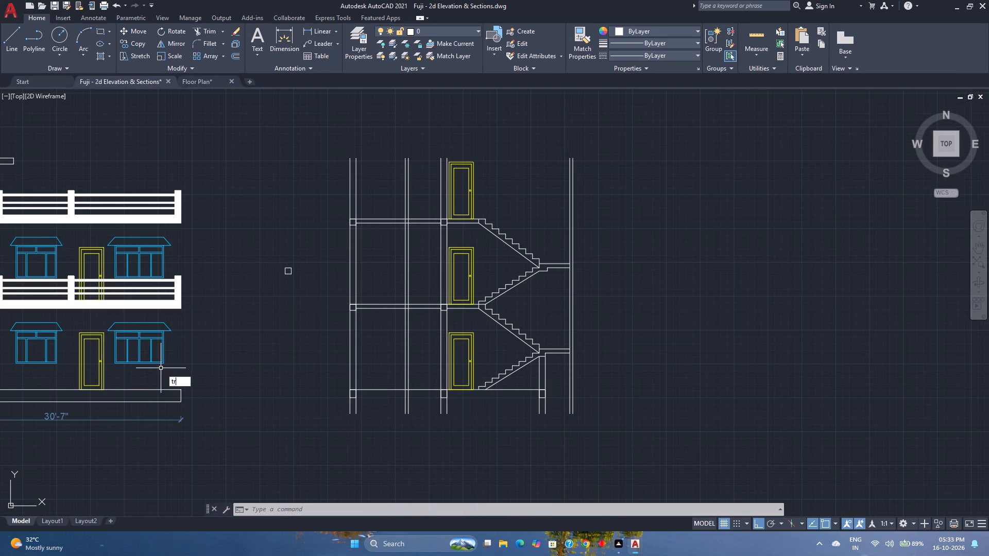
key(Return)
click(423, 201)
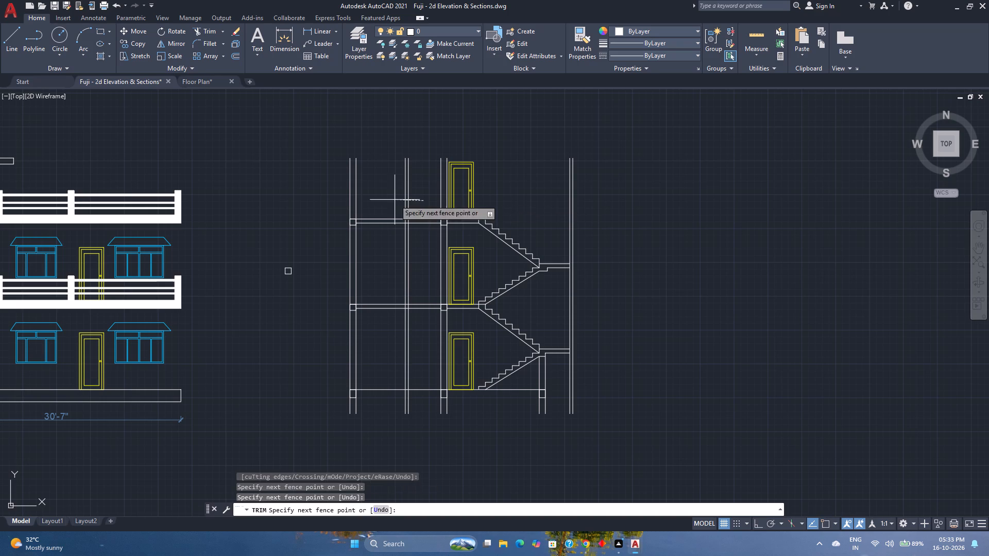
click(385, 200)
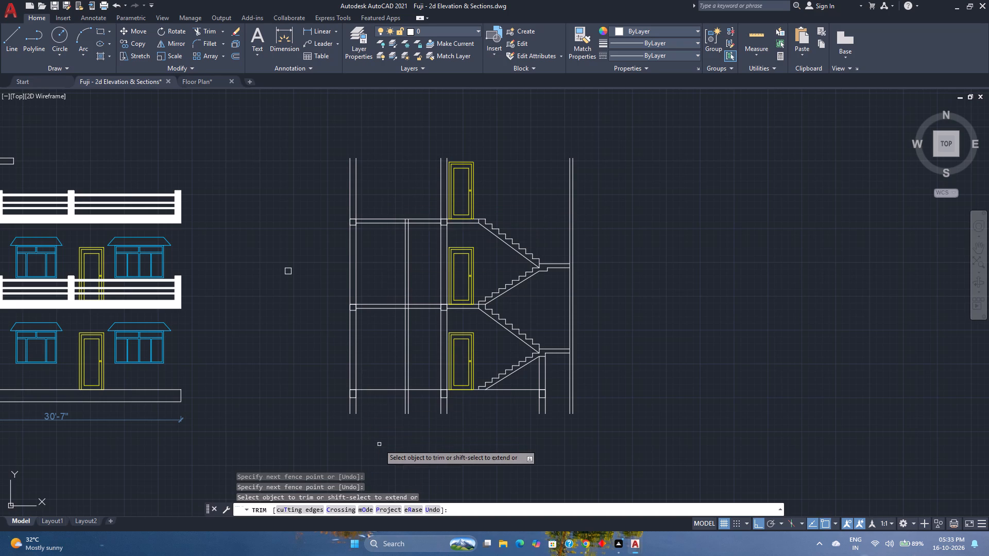
click(424, 415)
click(395, 409)
scroll(395, 409, down, 1)
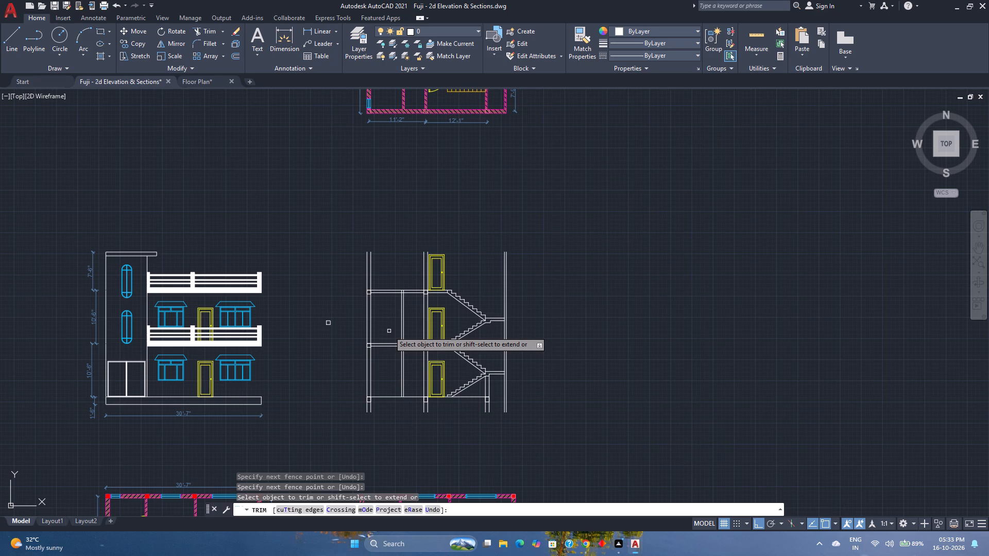
key(Escape)
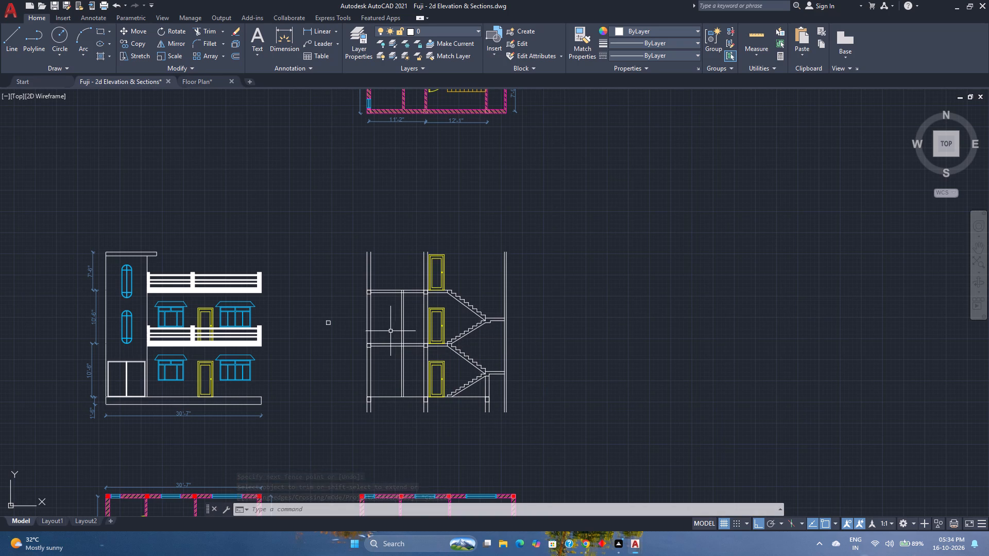
Assign the upper and lower staircases in the section to the Stairs layer.
click(477, 389)
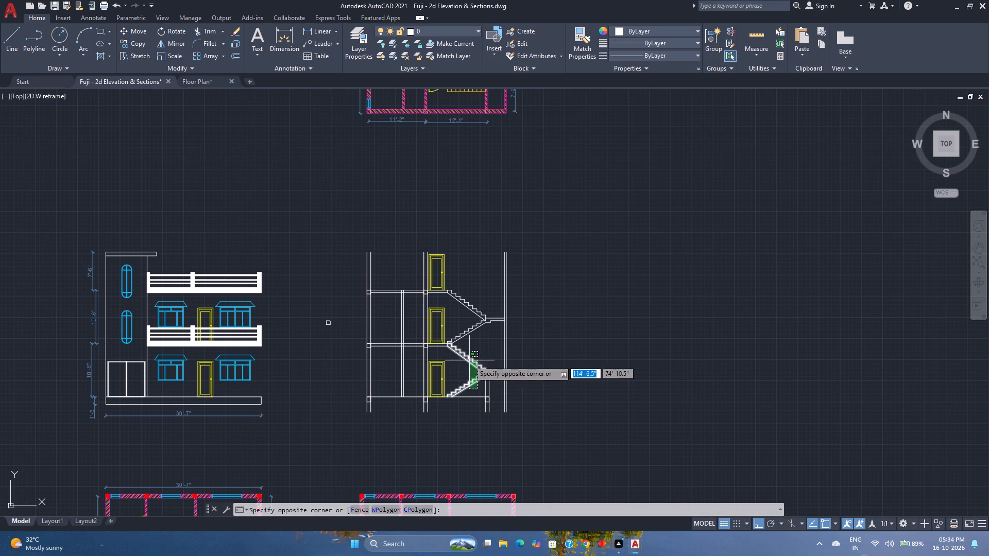
click(469, 360)
click(481, 335)
click(468, 310)
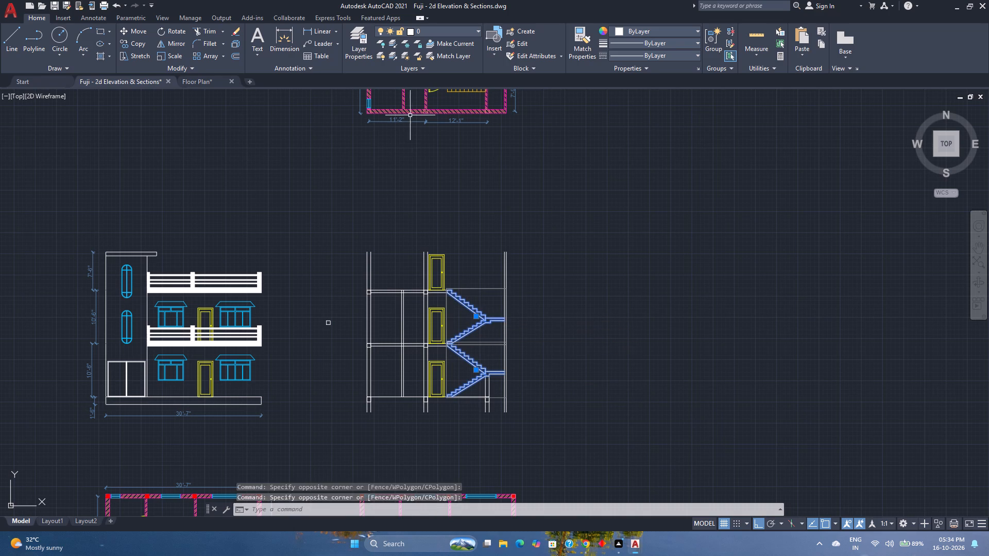
click(458, 29)
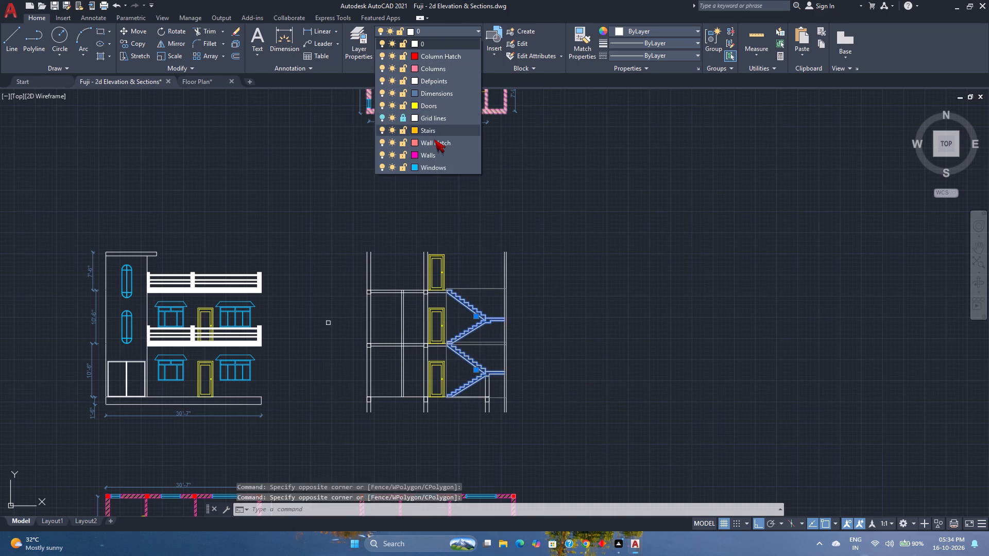
click(436, 133)
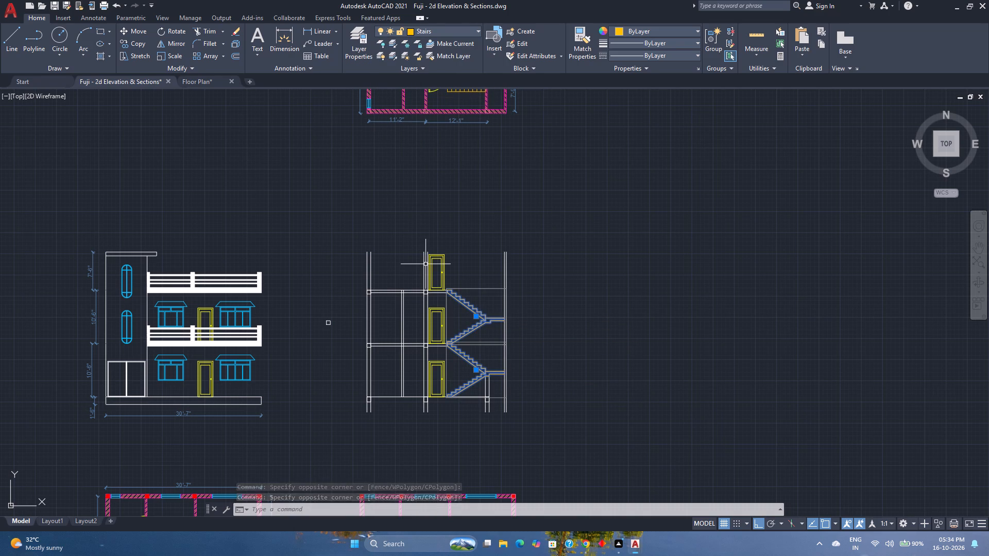
key(Escape)
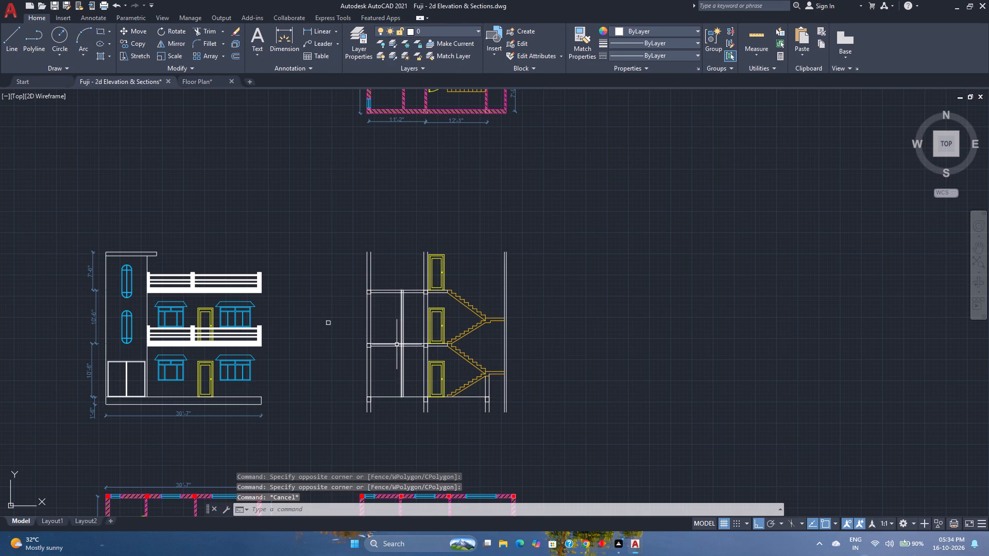
Save the drawing.
key(ctrl+s)
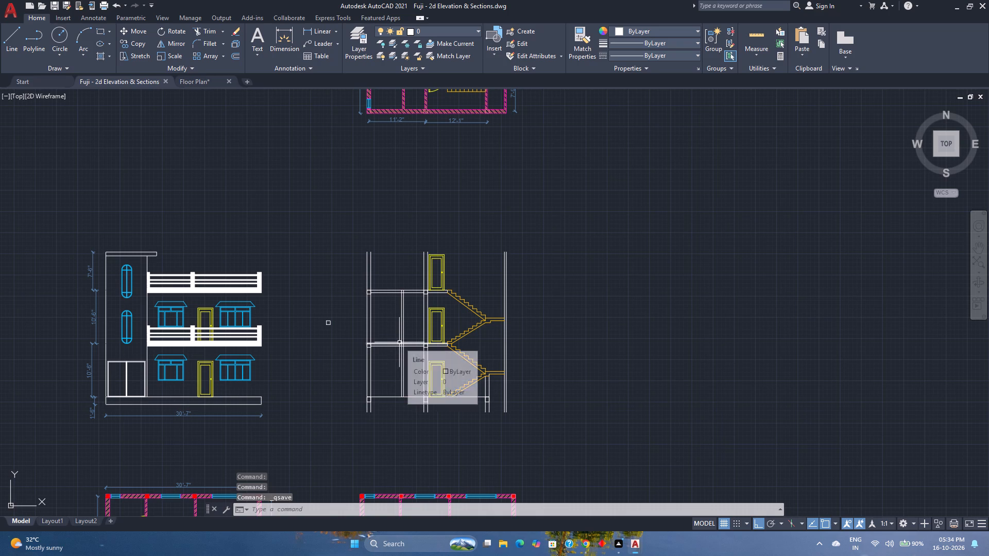
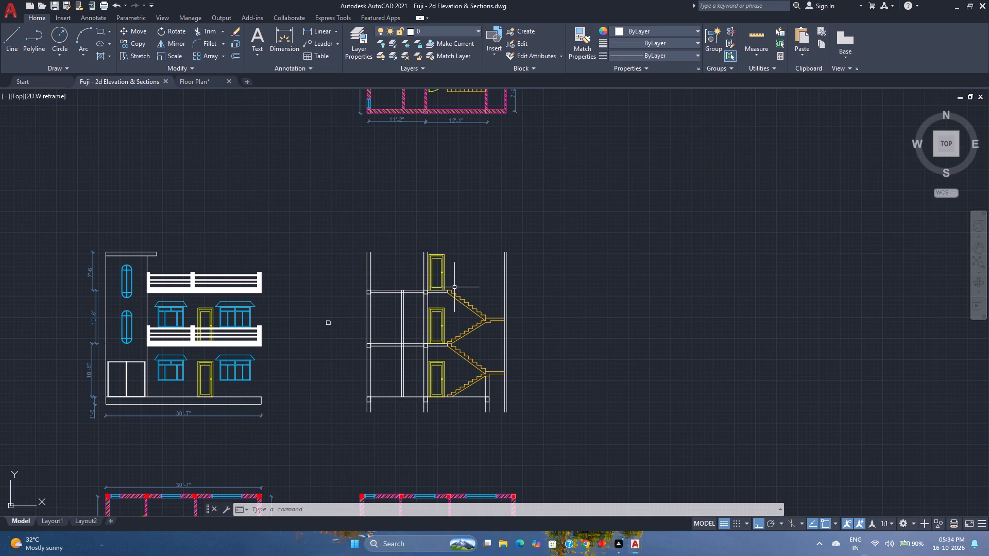
Delete the stray small square lying between the front elevation and the section.
scroll(438, 345, up, 2)
scroll(438, 345, down, 2)
middle_drag(438, 345, 462, 334)
middle_click(462, 334)
click(362, 333)
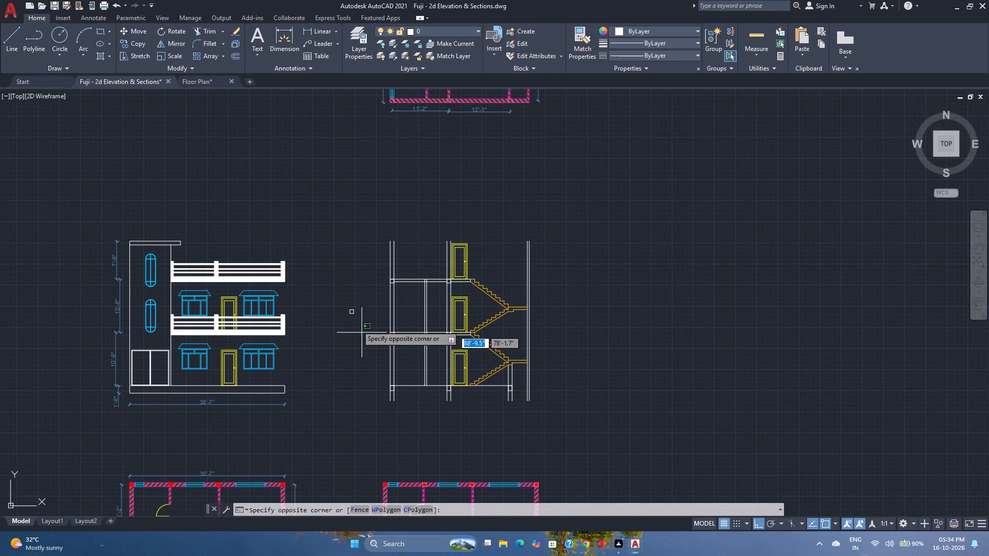
click(329, 290)
key(Delete)
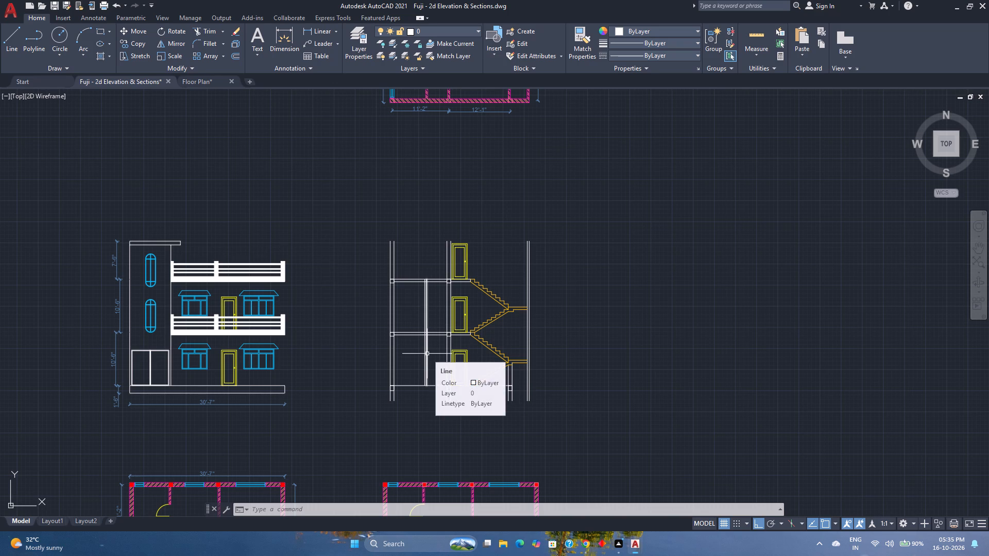
Trim the thin partition wall's two lines where they cross the section's first-floor and upper slabs.
scroll(406, 344, up, 5)
middle_drag(440, 324, 413, 343)
middle_click(413, 344)
text(tr)
key(Return)
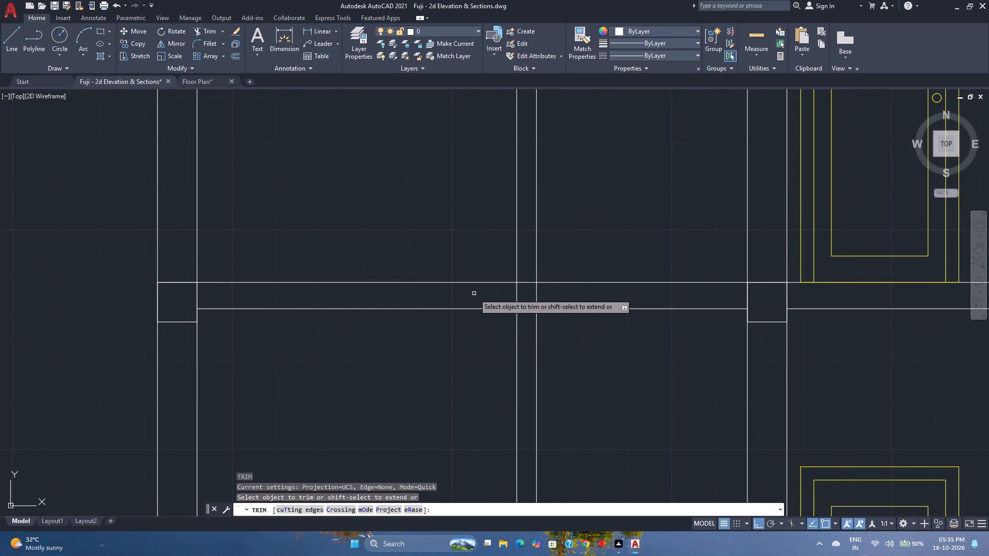
click(474, 293)
click(579, 294)
scroll(579, 294, down, 2)
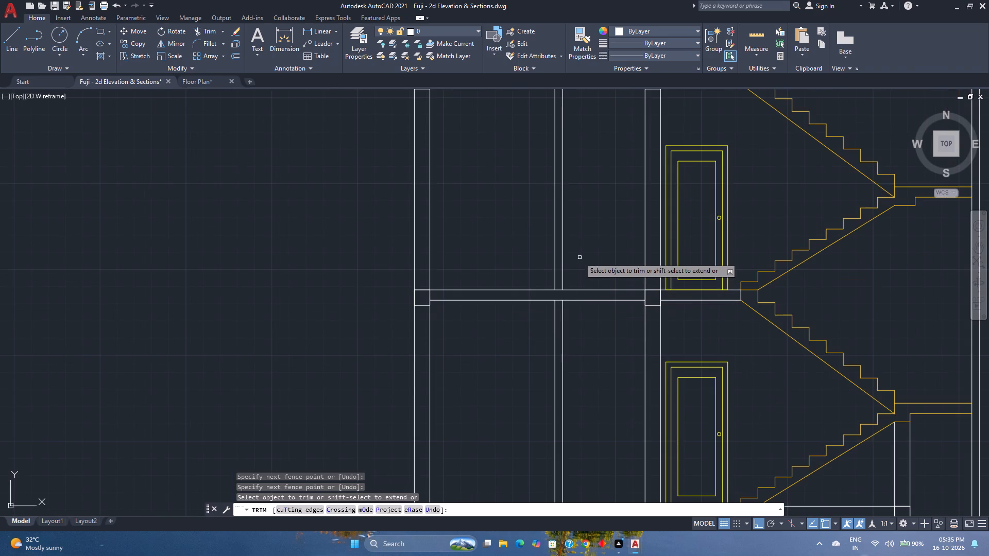
scroll(579, 257, down, 1)
middle_drag(579, 257, 534, 373)
middle_click(534, 373)
scroll(530, 266, up, 3)
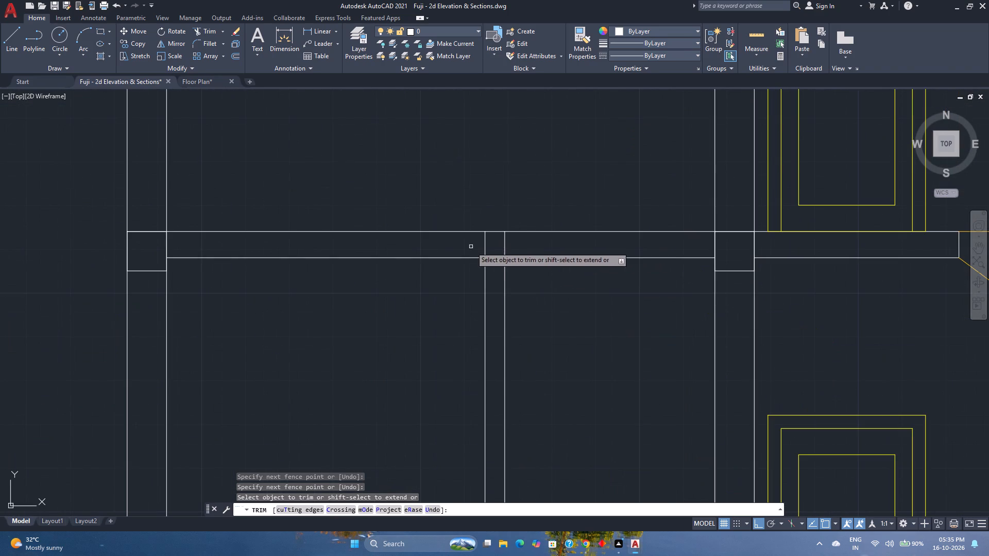
click(471, 247)
click(527, 244)
key(space)
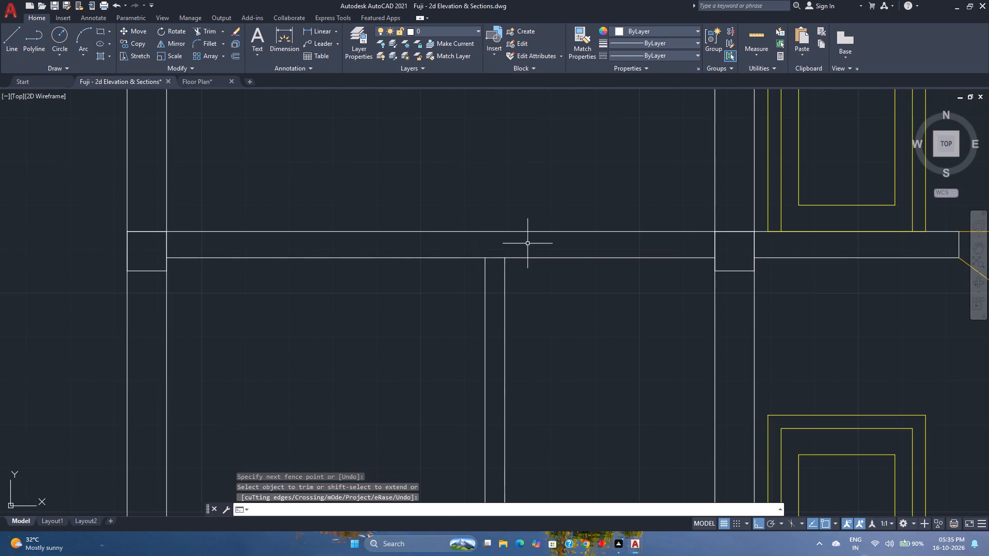
Save the drawing.
key(ctrl+s)
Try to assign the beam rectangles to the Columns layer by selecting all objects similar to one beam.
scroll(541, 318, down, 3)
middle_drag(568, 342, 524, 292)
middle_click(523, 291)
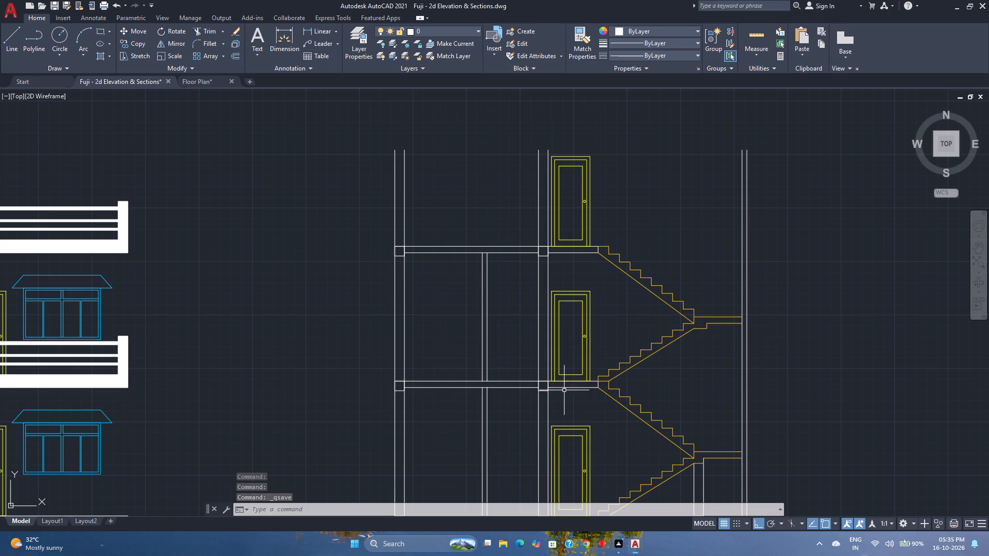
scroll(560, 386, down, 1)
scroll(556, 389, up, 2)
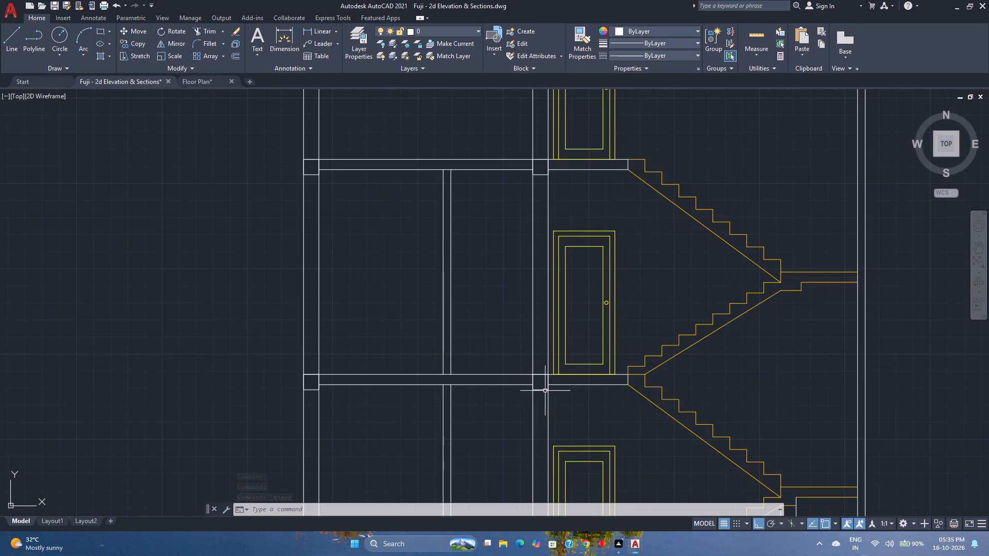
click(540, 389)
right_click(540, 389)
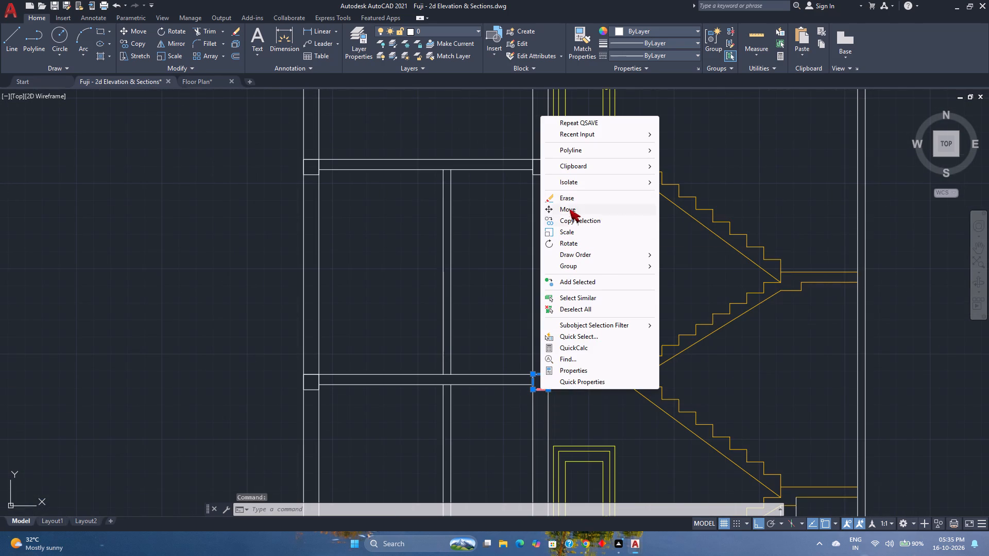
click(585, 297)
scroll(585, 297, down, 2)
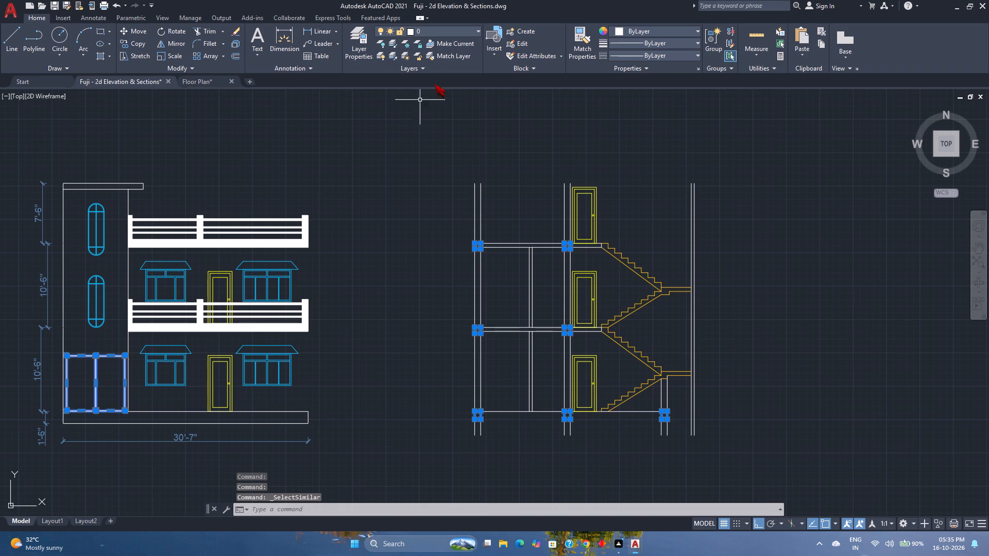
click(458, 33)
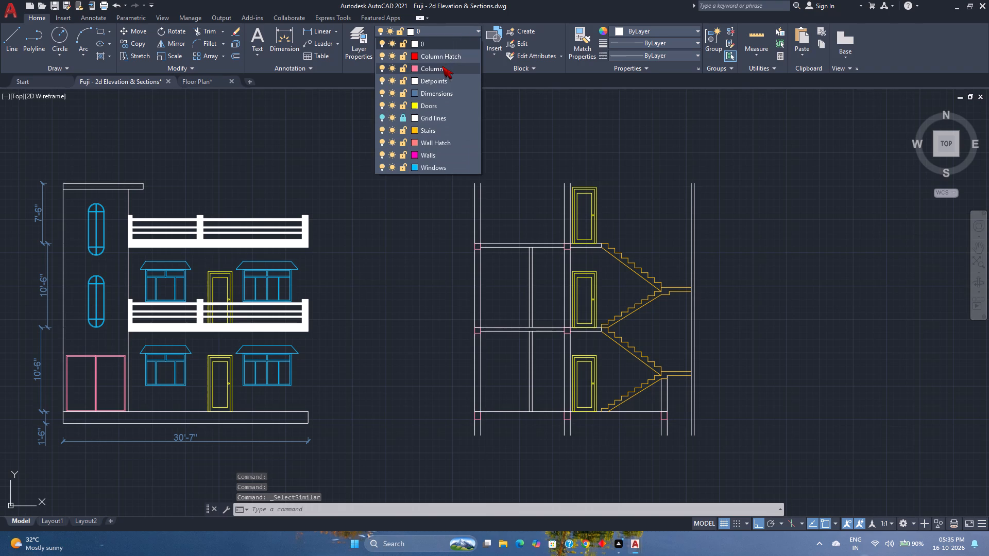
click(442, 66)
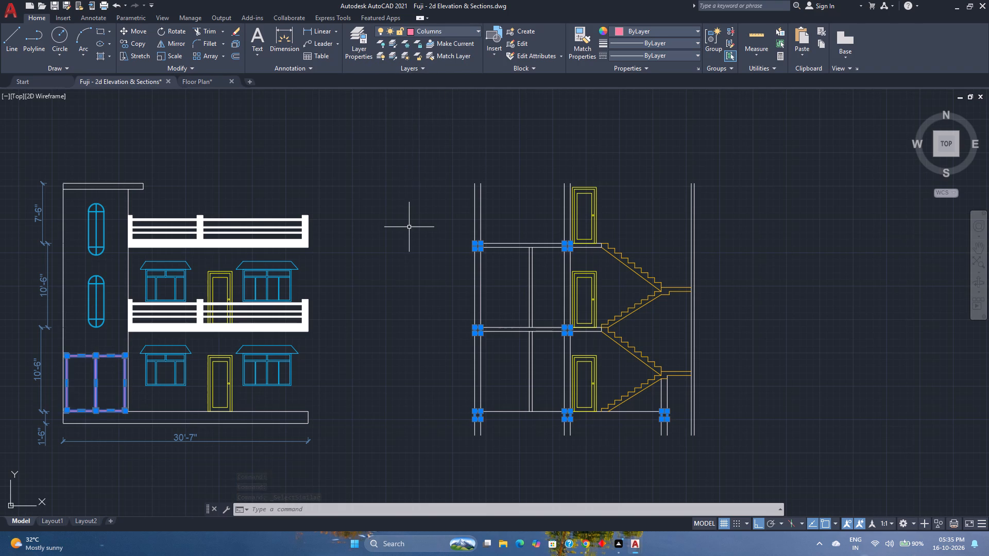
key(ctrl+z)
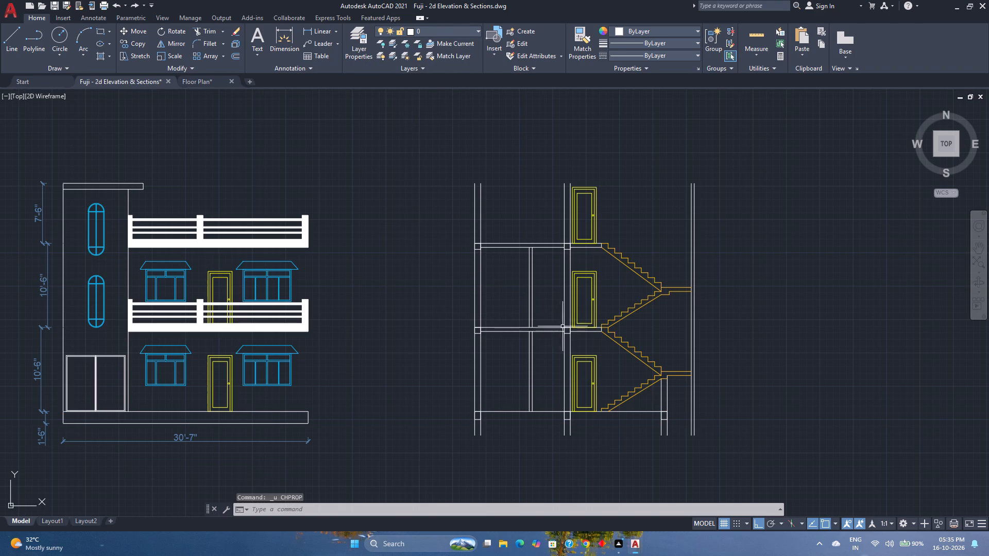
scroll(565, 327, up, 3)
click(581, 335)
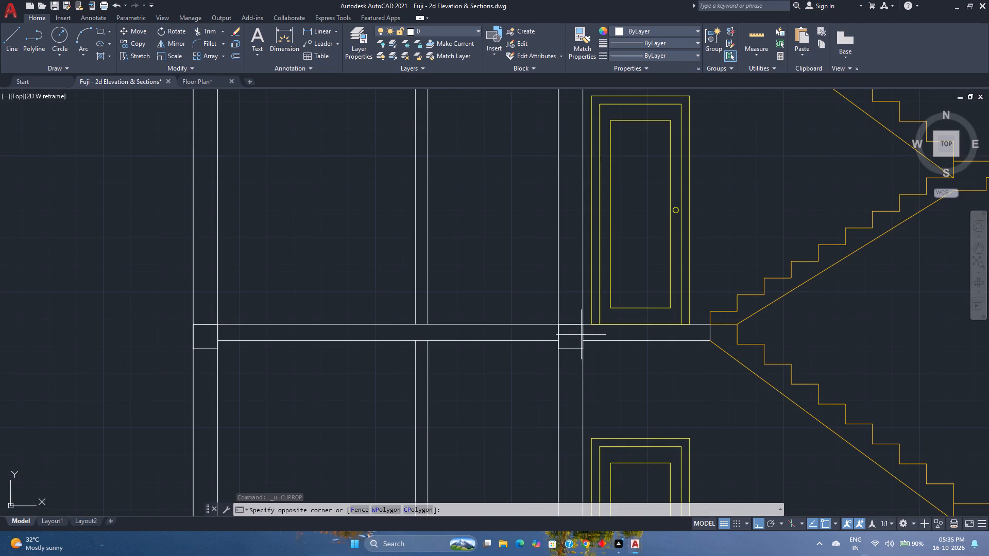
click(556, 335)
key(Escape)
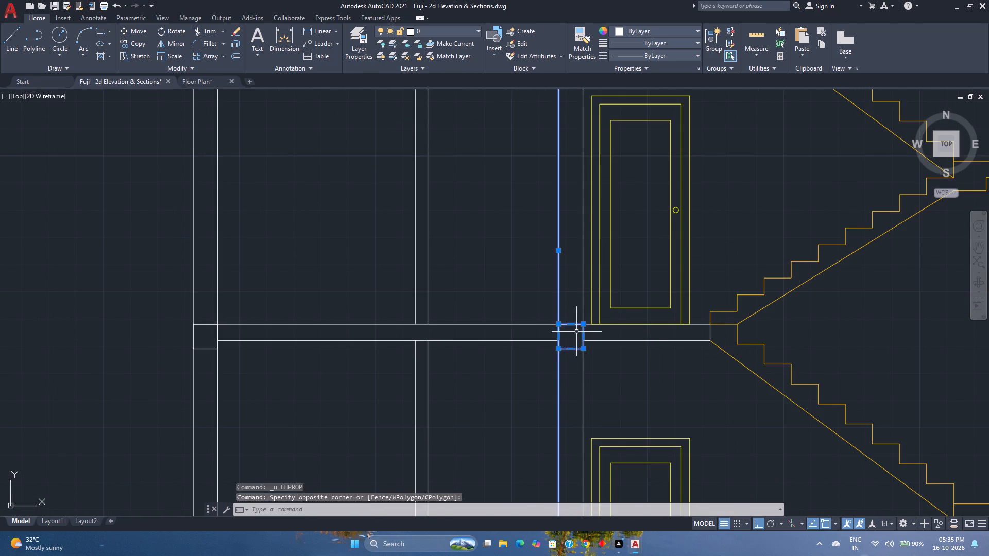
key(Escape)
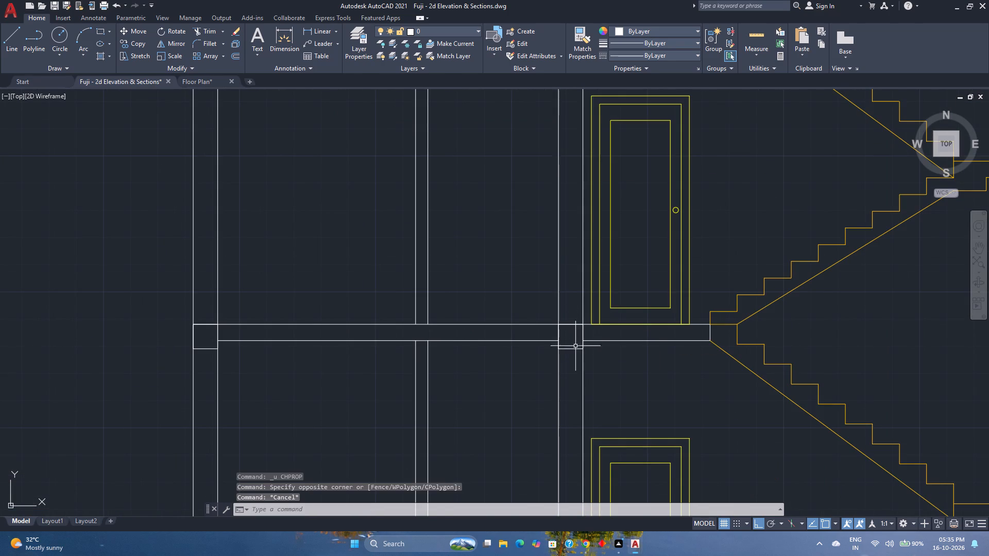
Assign the section's seven beam rectangles, at the wall junctions with both slabs and the ground-floor line, to the Columns layer.
click(575, 349)
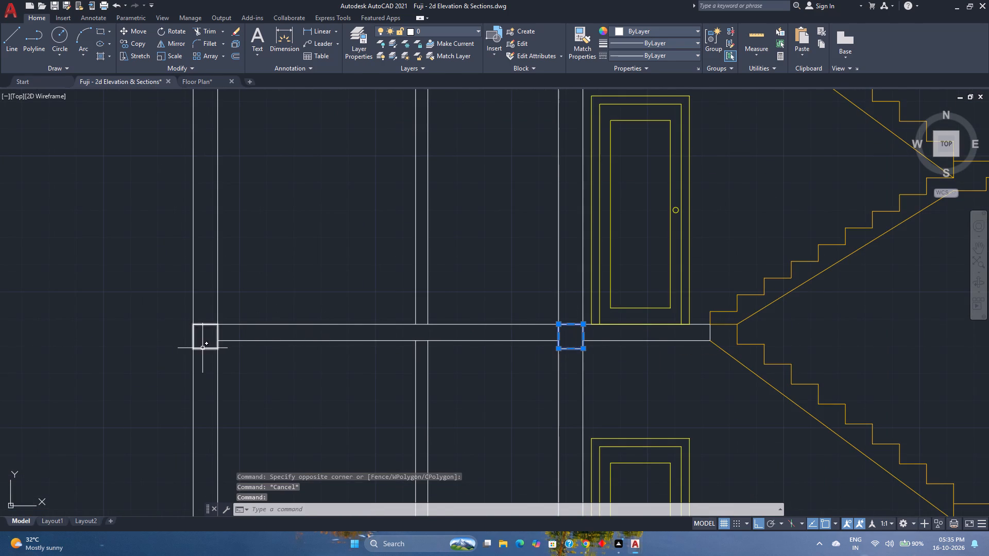
click(202, 348)
scroll(206, 345, down, 3)
scroll(241, 269, up, 2)
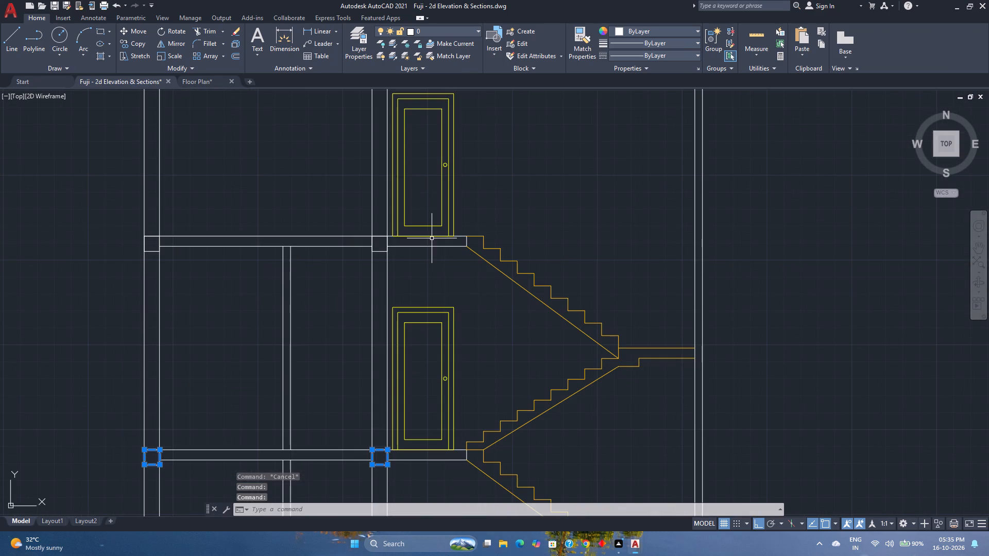
click(384, 250)
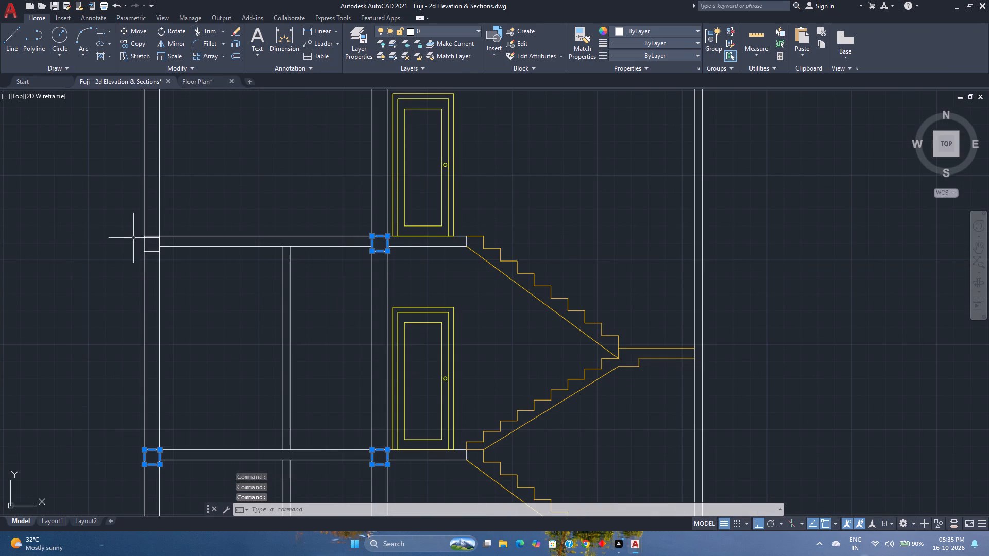
click(152, 251)
scroll(152, 251, down, 2)
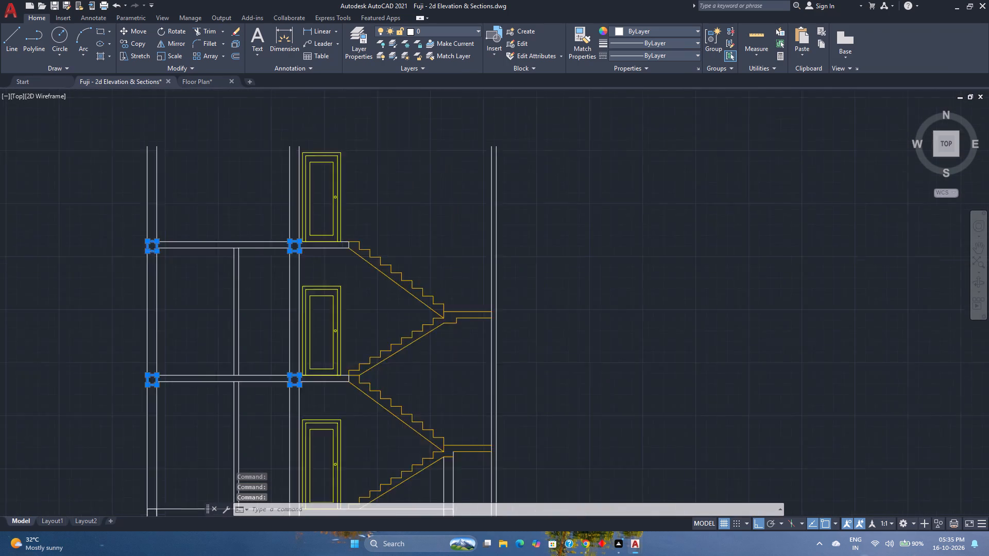
middle_drag(204, 355, 257, 294)
middle_click(257, 294)
scroll(292, 371, up, 3)
click(301, 328)
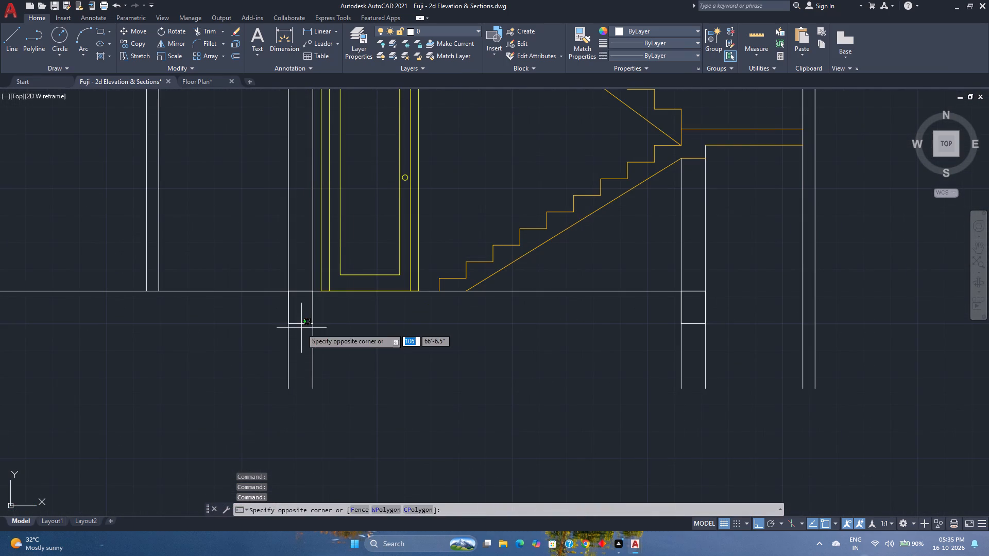
click(299, 318)
click(693, 330)
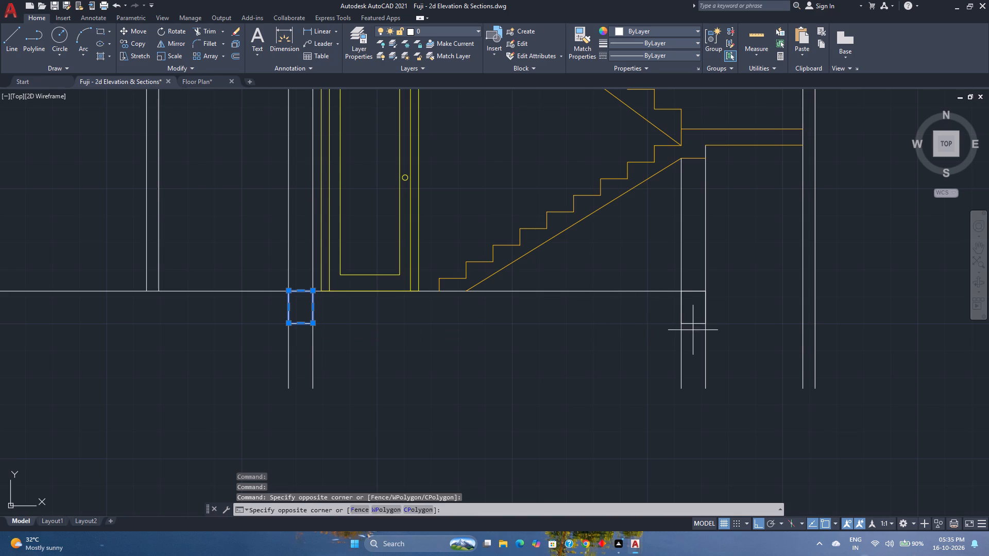
click(693, 324)
scroll(381, 363, down, 2)
middle_drag(381, 363, 601, 421)
scroll(421, 413, up, 1)
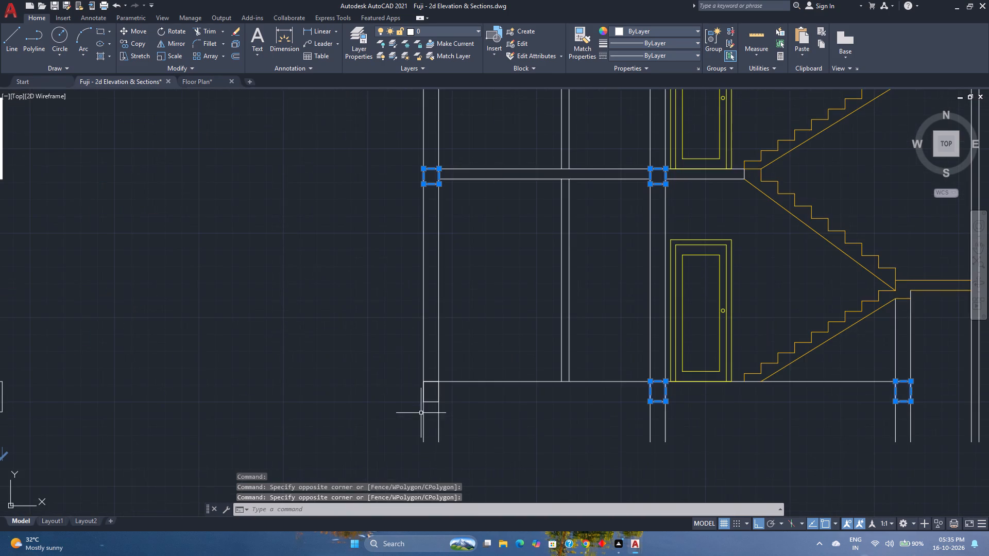
click(435, 409)
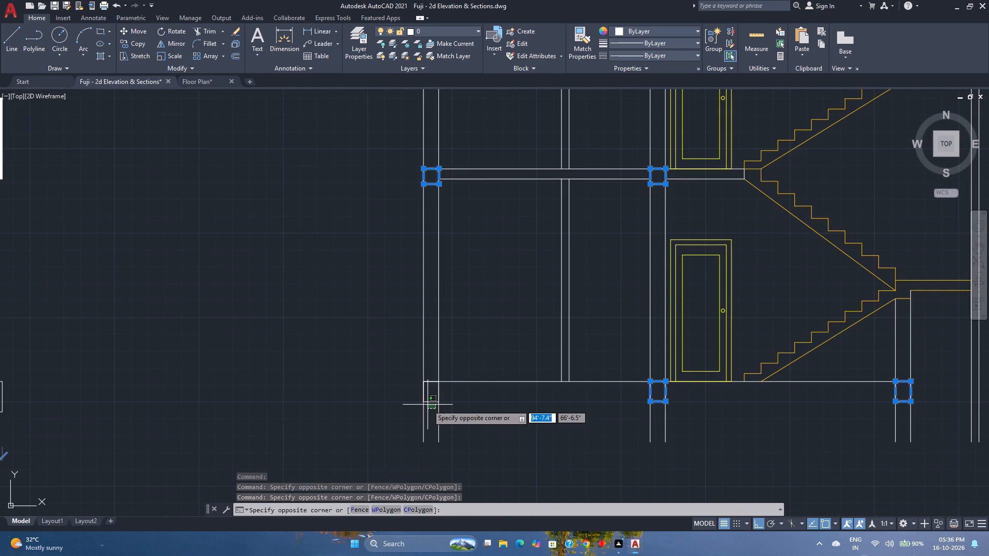
click(428, 405)
click(428, 402)
scroll(428, 402, down, 2)
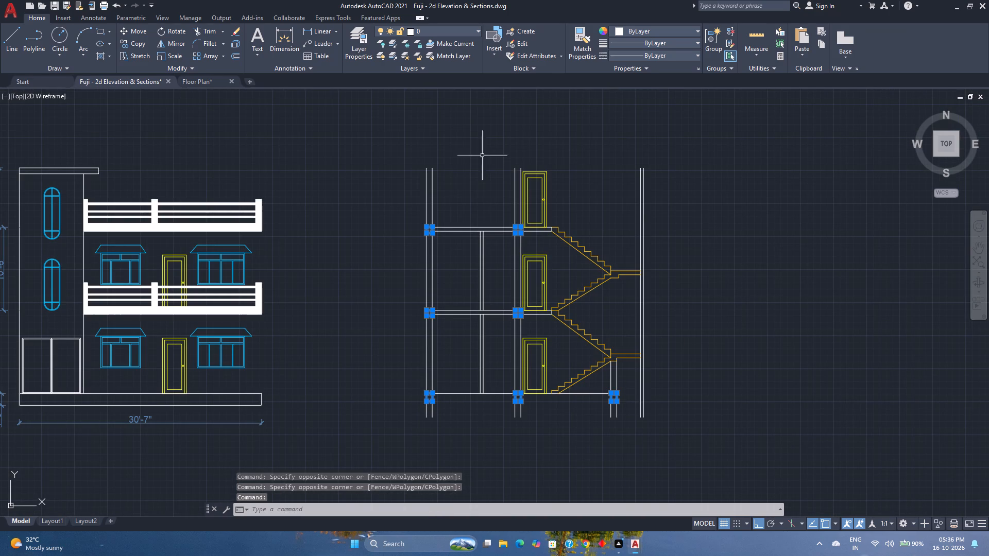
click(468, 34)
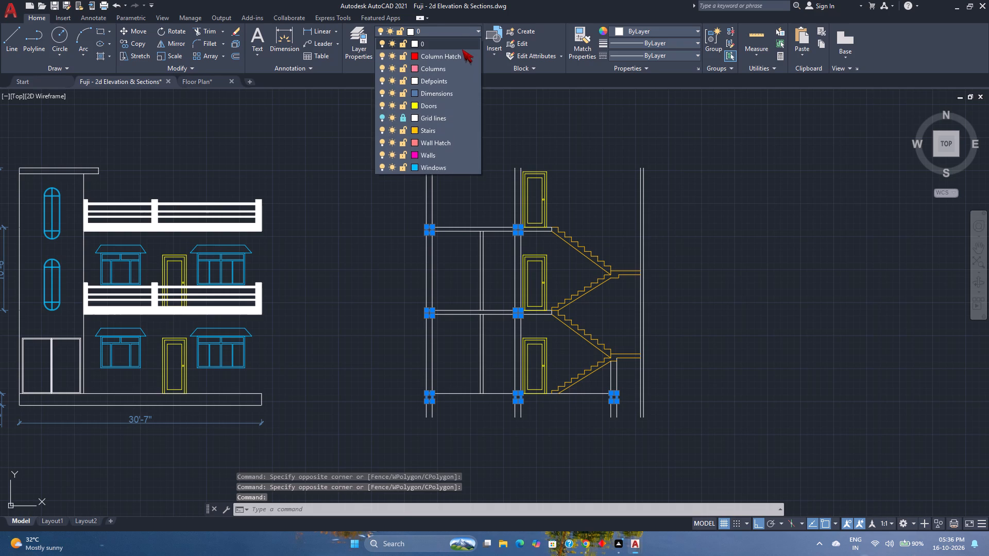
click(452, 72)
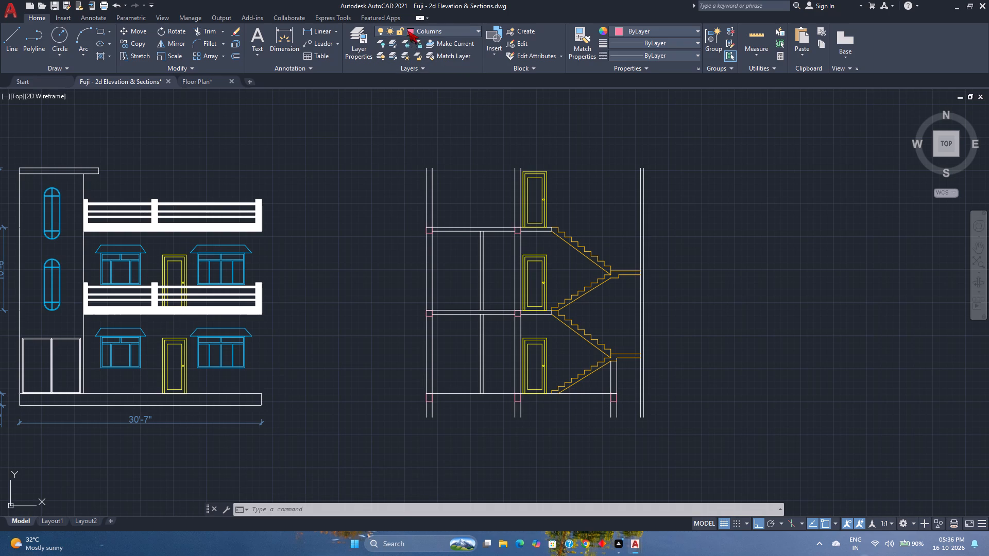
Turn off the Columns layer.
click(382, 30)
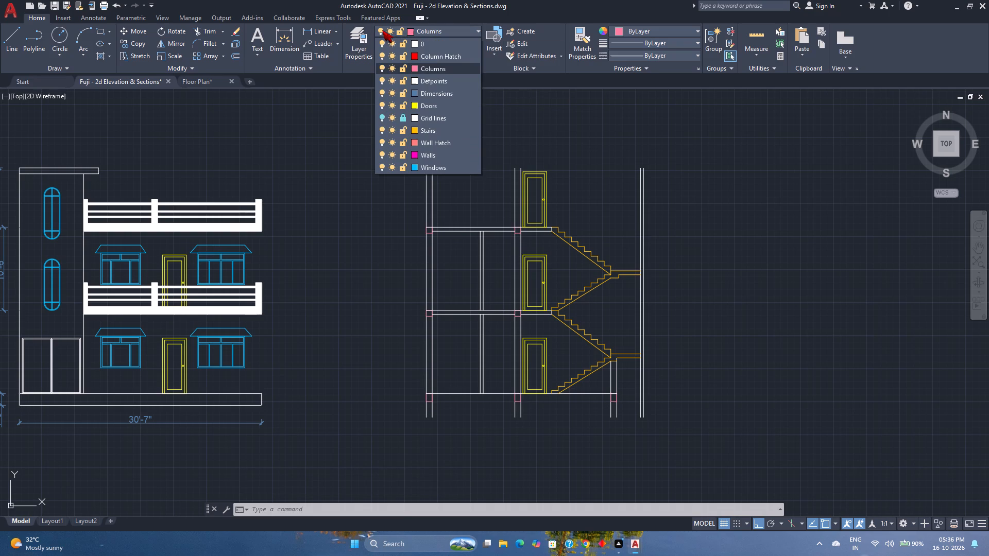
click(383, 69)
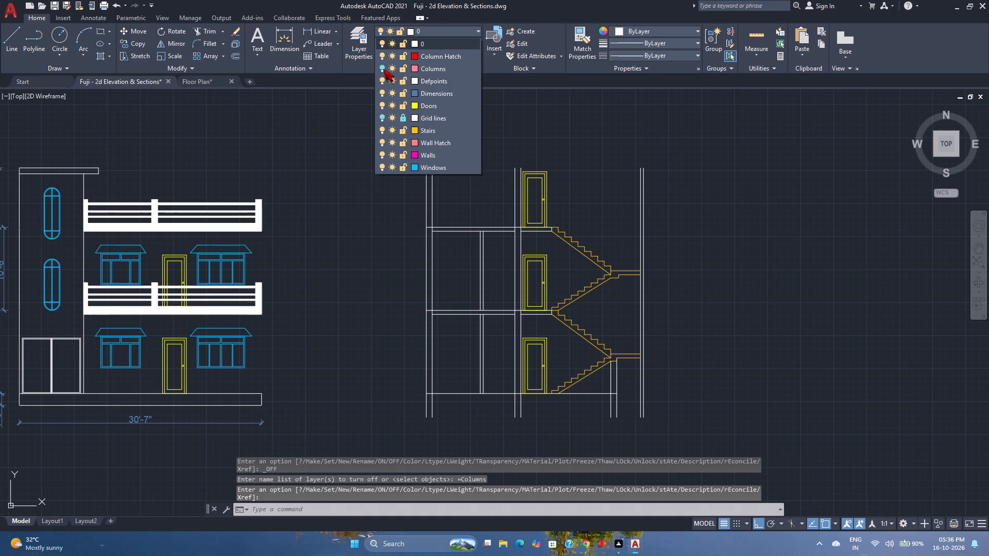
key(Escape)
Trim the line segments inside the junctions of the section's outer left wall with the lower and upper slabs.
scroll(425, 398, up, 1)
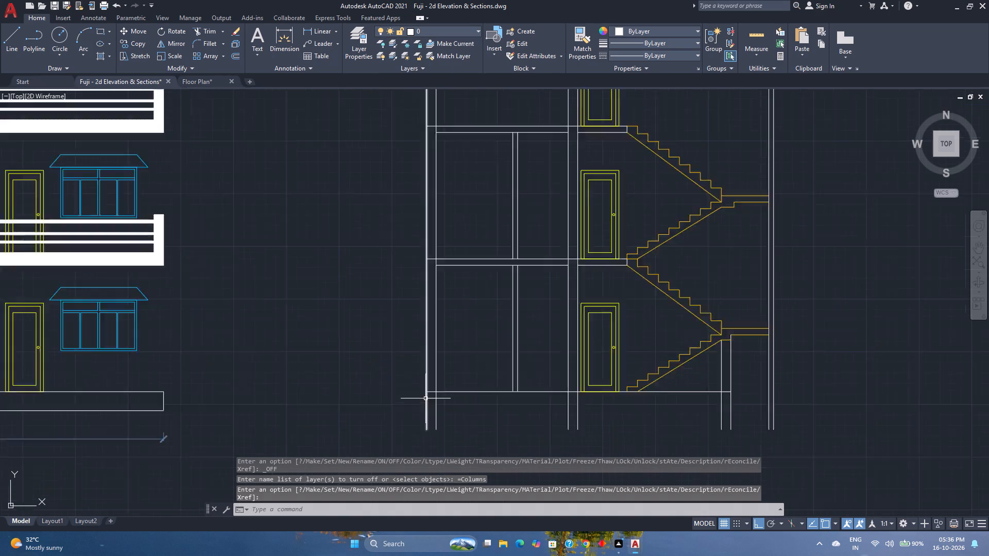
scroll(425, 398, up, 1)
scroll(444, 380, down, 2)
scroll(442, 384, up, 1)
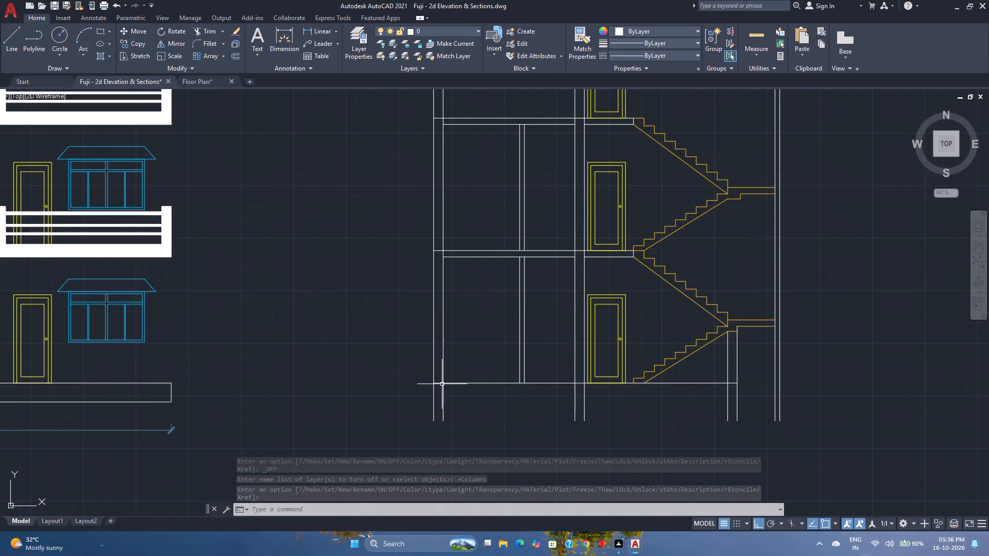
middle_drag(442, 383, 443, 448)
middle_click(442, 448)
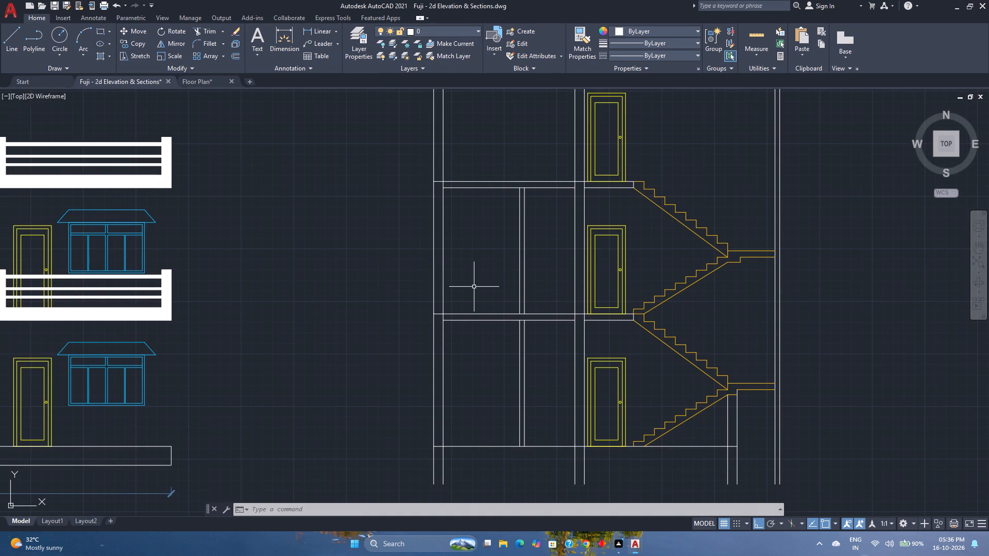
text(tr)
key(Return)
scroll(447, 320, up, 3)
drag(411, 293, 435, 310)
scroll(435, 310, down, 3)
middle_drag(463, 216, 464, 216)
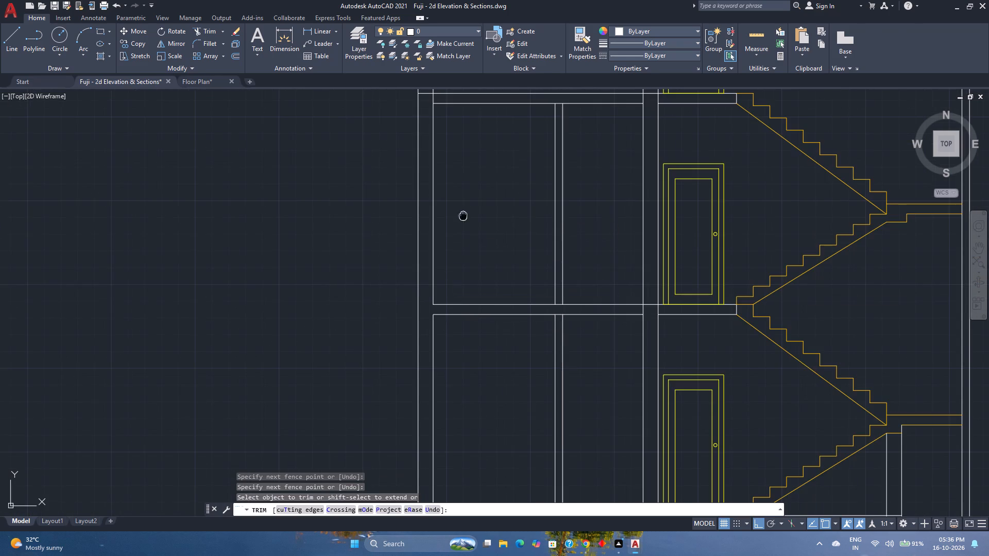
middle_drag(464, 216, 493, 389)
middle_click(492, 390)
scroll(467, 276, up, 2)
drag(469, 266, 441, 265)
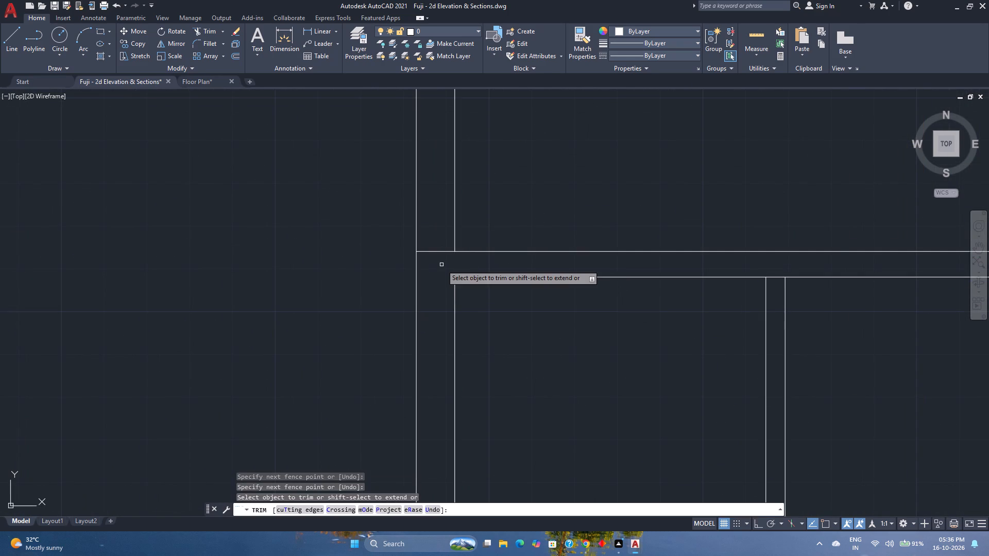
Trim the middle wall's two lines where they cross the upper slab's thickness.
scroll(441, 265, down, 3)
scroll(586, 263, up, 2)
drag(556, 267, 600, 268)
scroll(585, 269, down, 1)
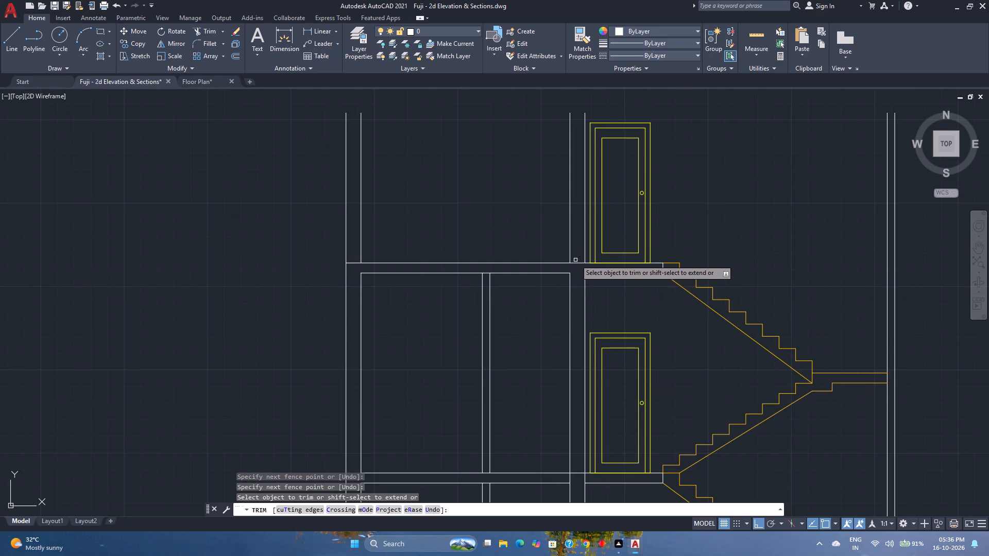
click(577, 259)
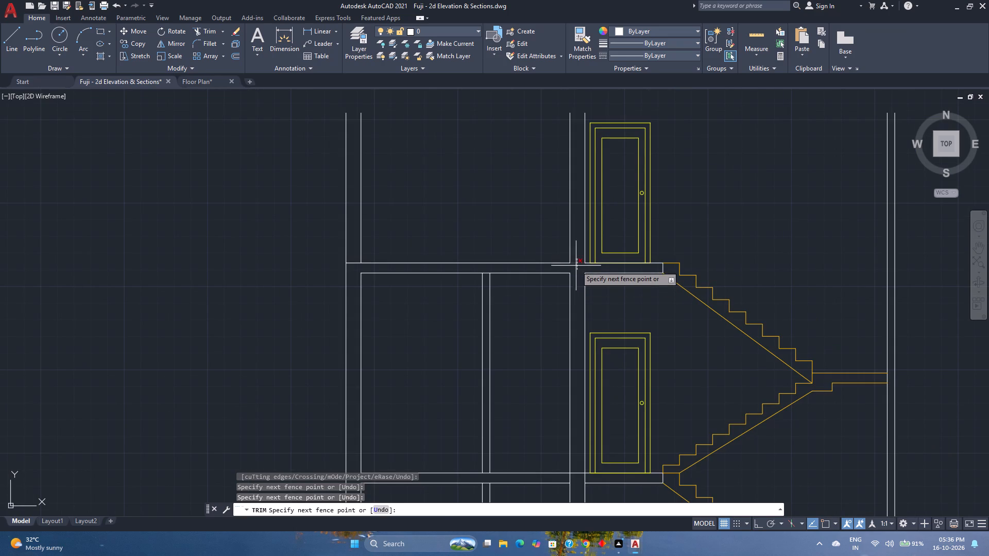
click(576, 250)
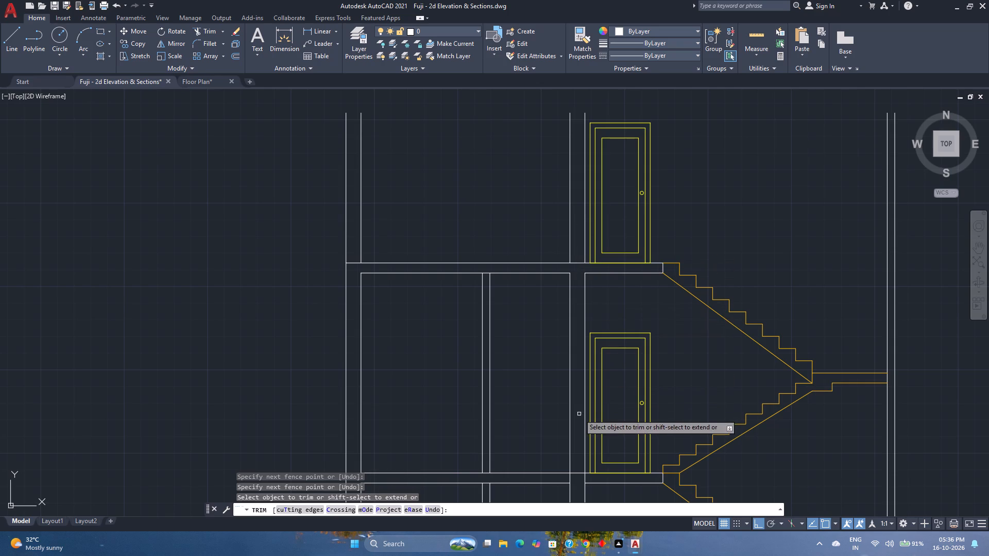
scroll(579, 414, down, 2)
middle_drag(579, 414, 561, 362)
middle_drag(560, 356, 558, 352)
middle_drag(565, 431, 556, 382)
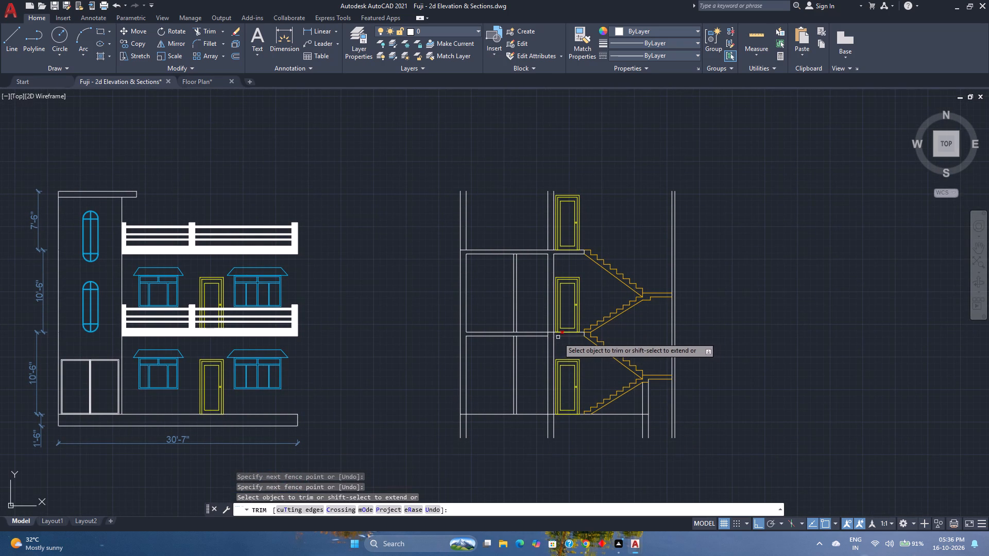
key(Escape)
Join the two underside segments of the upper slab into one line across the middle wall.
scroll(560, 340, up, 2)
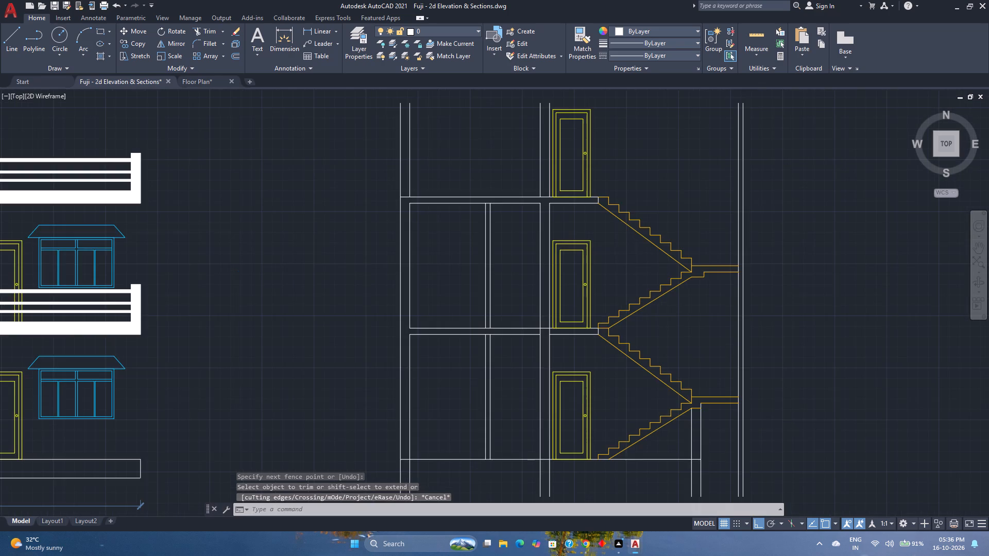
middle_drag(560, 340, 578, 418)
scroll(578, 423, down, 1)
click(571, 284)
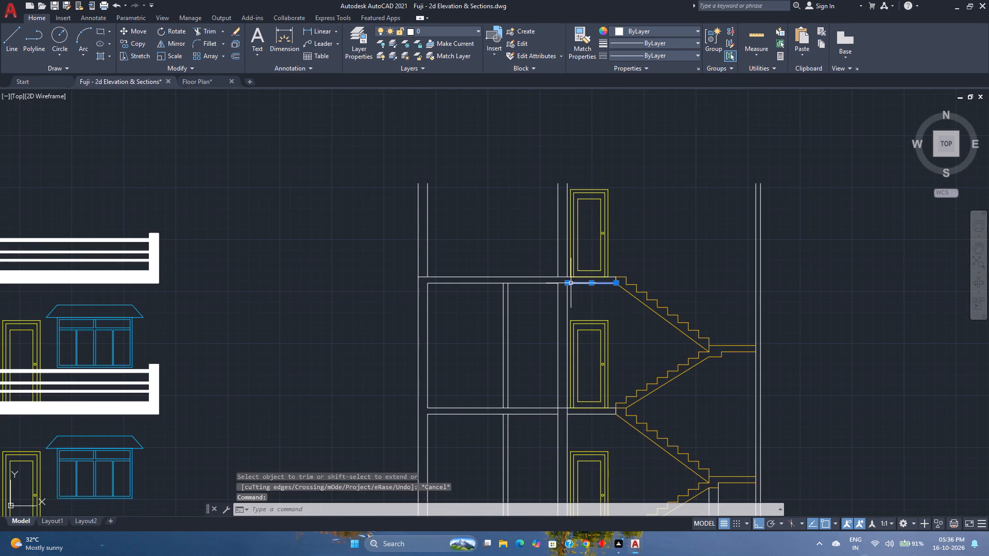
click(545, 283)
key(j)
key(Return)
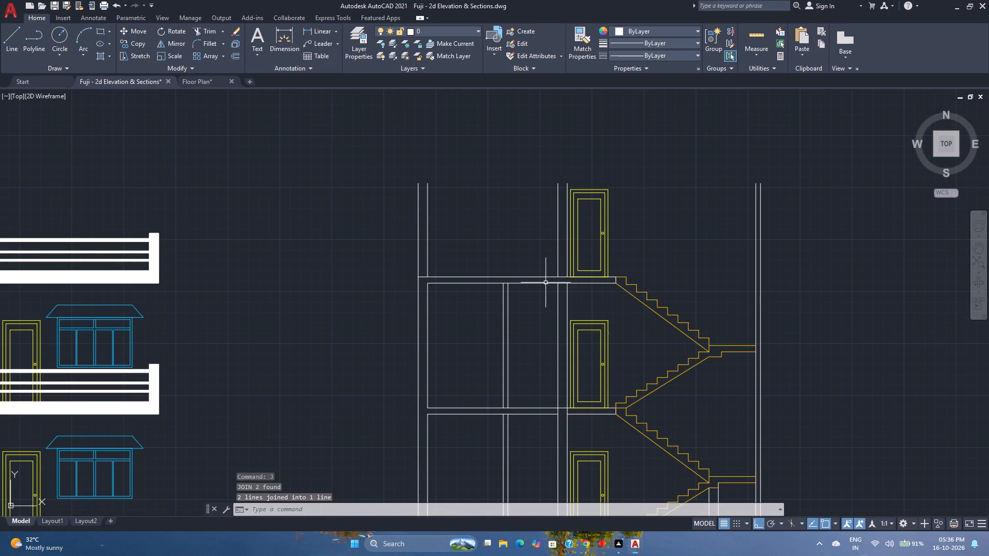
Join the two underside segments of the lower slab into one line across the middle wall.
middle_drag(551, 341, 543, 309)
middle_click(543, 309)
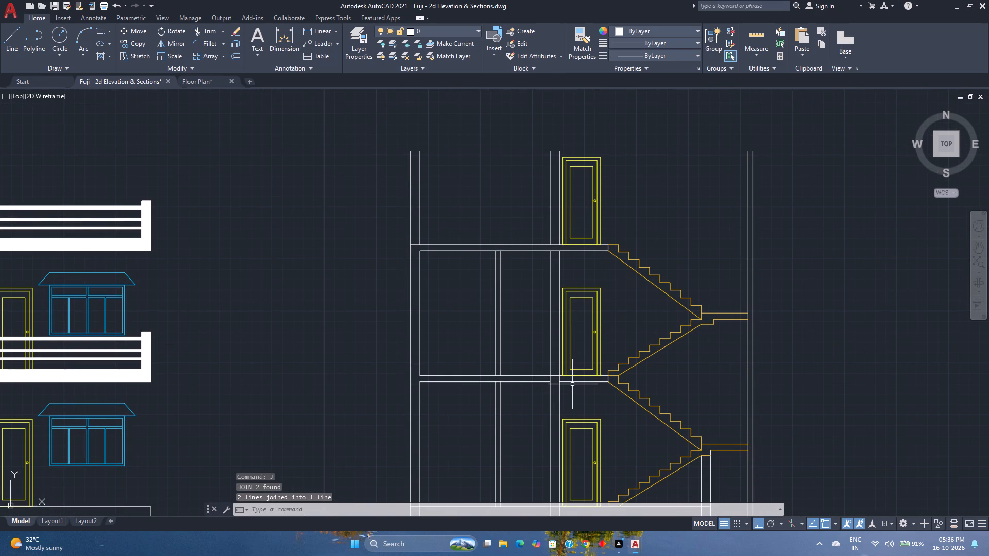
click(572, 384)
click(568, 380)
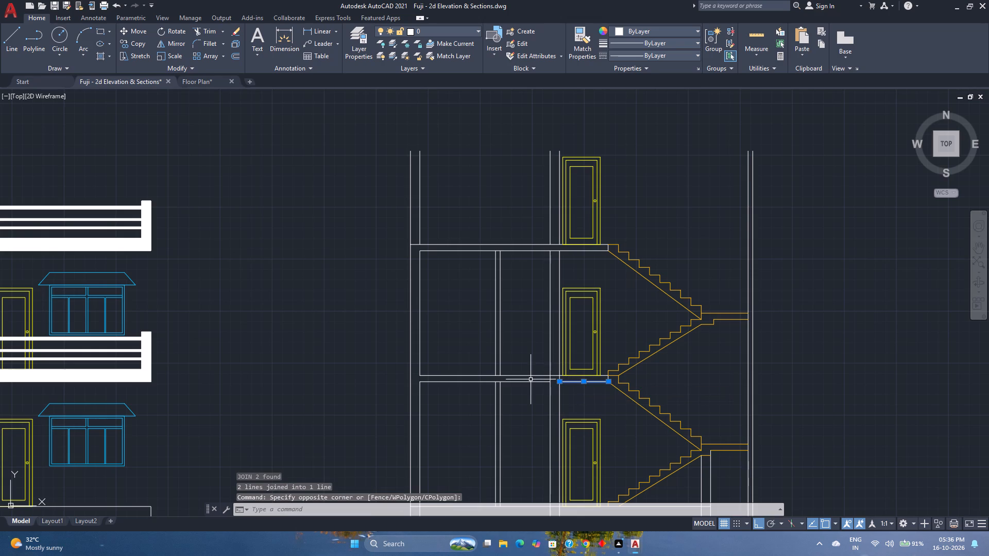
click(531, 381)
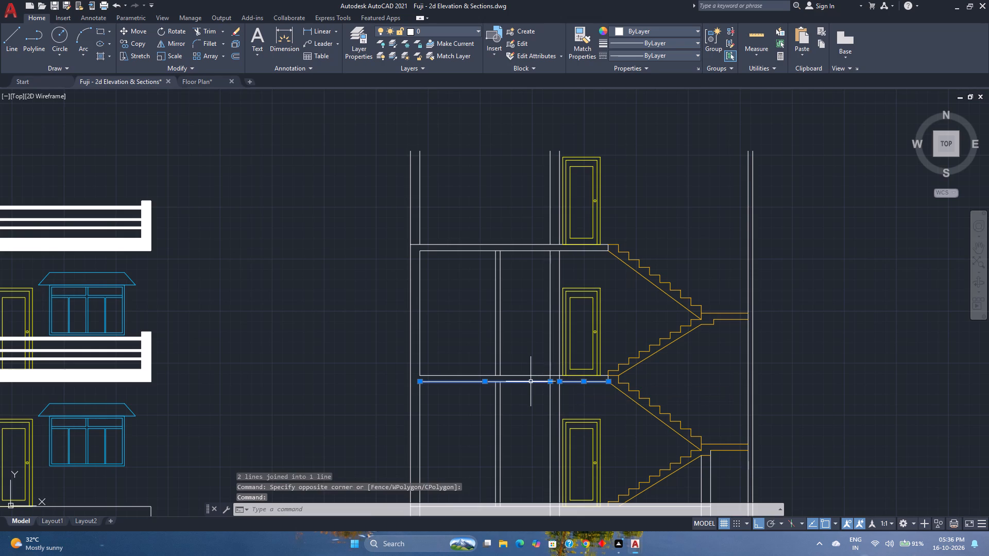
key(j)
key(Return)
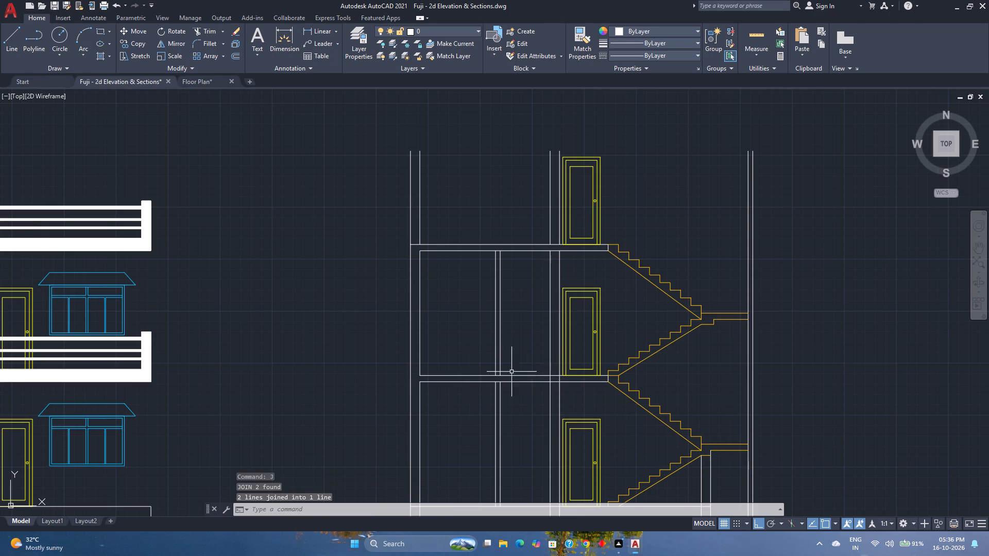
Trim the middle wall's two lines where they cross the lower slab's thickness.
scroll(556, 376, up, 2)
text(tr)
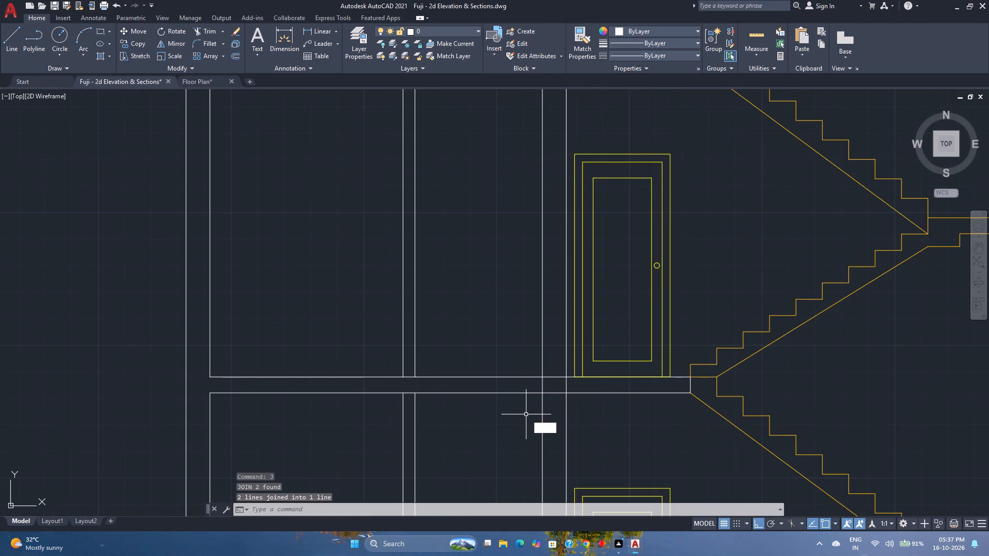
key(Return)
scroll(530, 396, up, 3)
click(538, 367)
click(690, 356)
scroll(691, 356, down, 4)
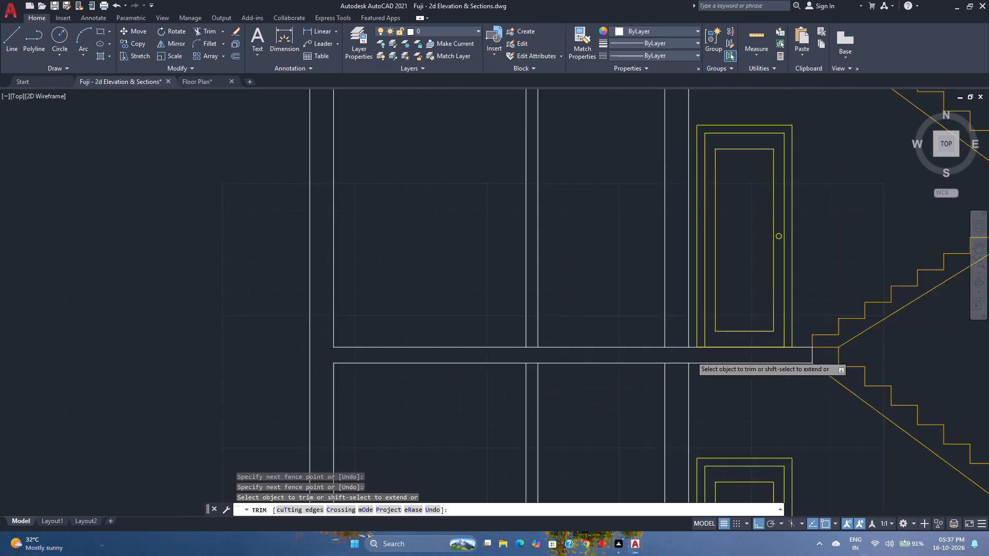
key(Escape)
Extend both lower slab lines and the upper slab's underside line to the outer face of the section's left wall.
text(ex)
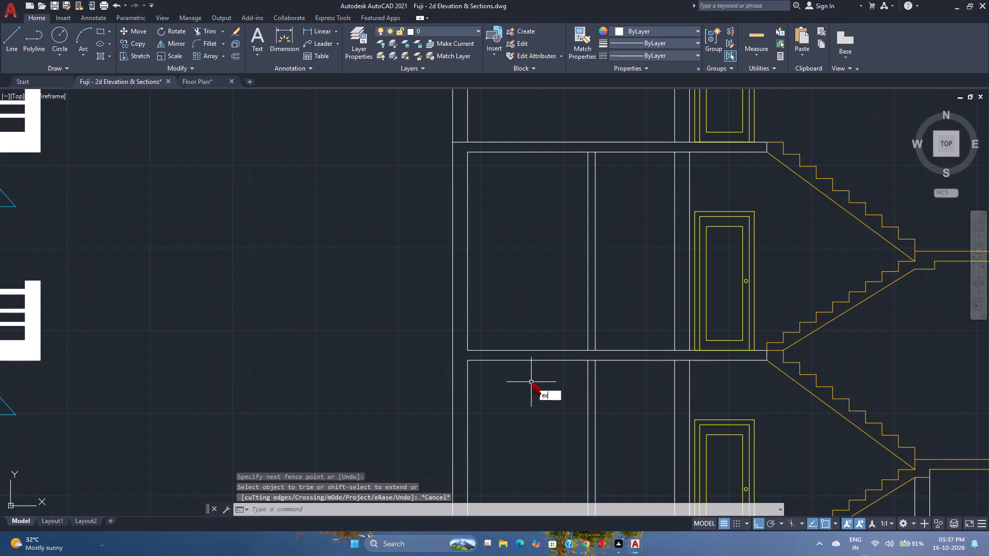
key(Return)
click(497, 334)
click(483, 384)
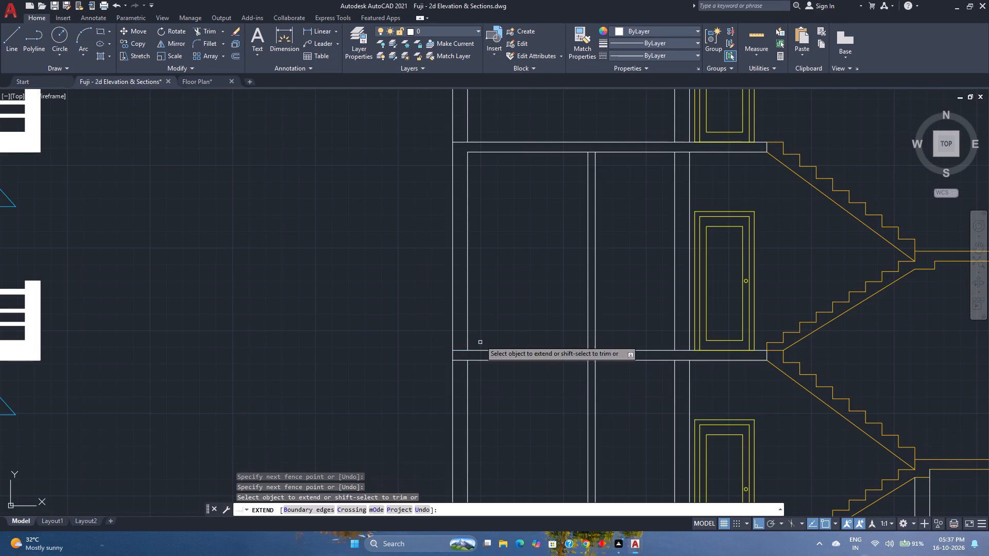
click(479, 152)
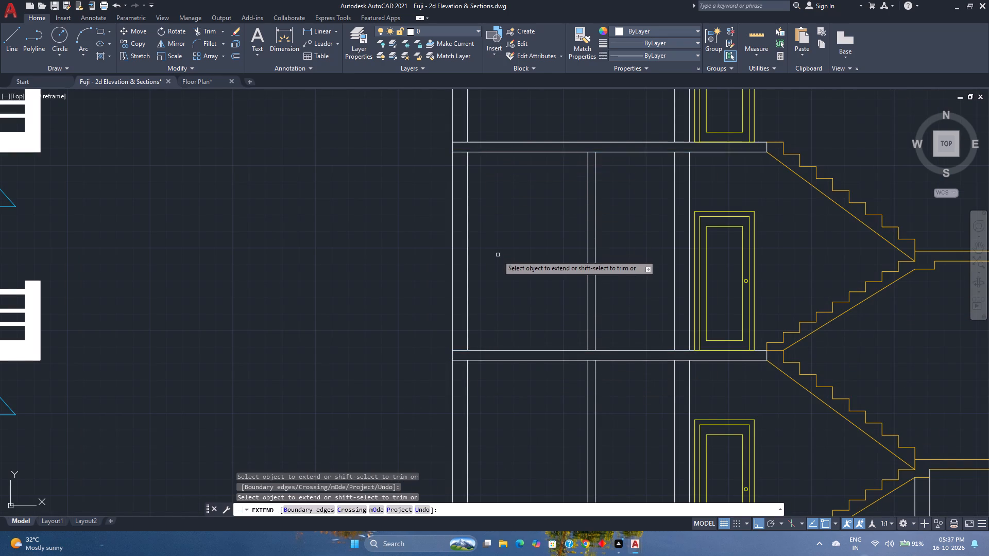
scroll(498, 255, down, 2)
middle_drag(500, 330, 490, 331)
middle_click(490, 331)
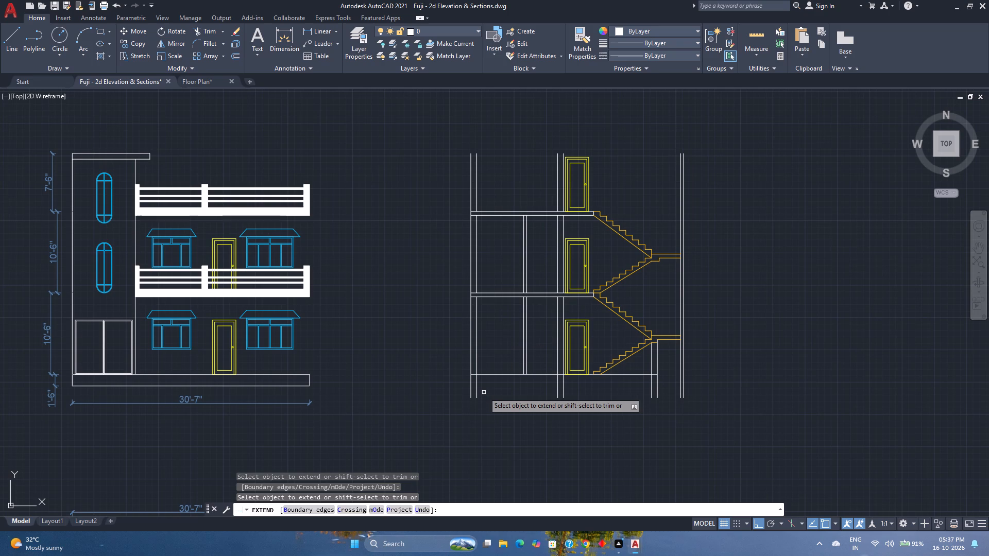
key(Escape)
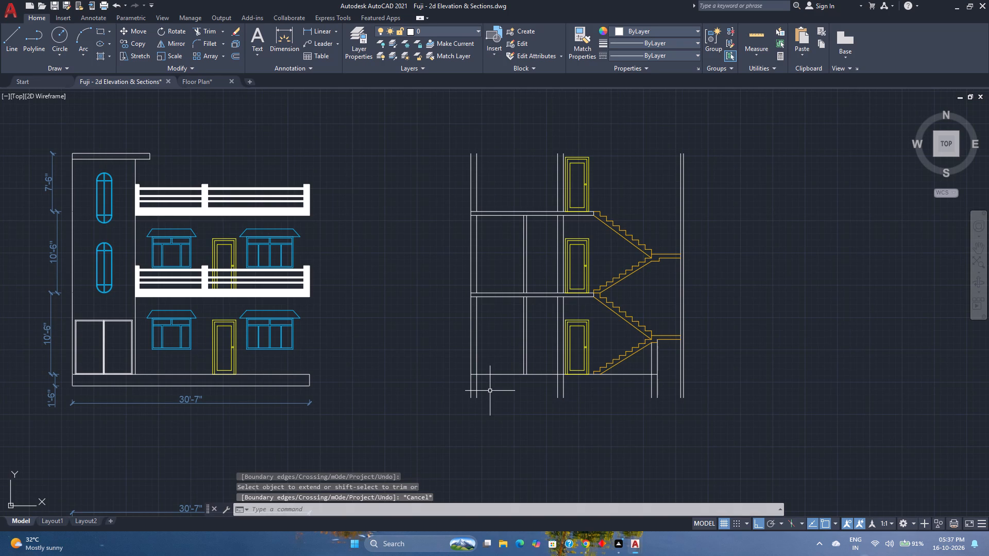
Save the drawing.
key(ctrl+s)
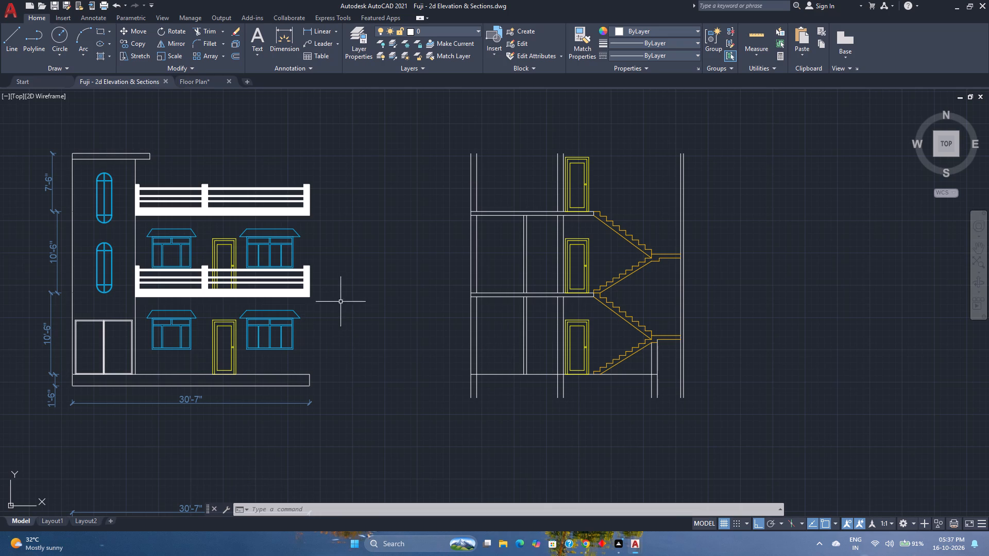
Draw a horizontal roof line about 16'-2.8" long from the stair-side outer wall's top corner to the middle wall's far top corner.
middle_drag(522, 176, 533, 181)
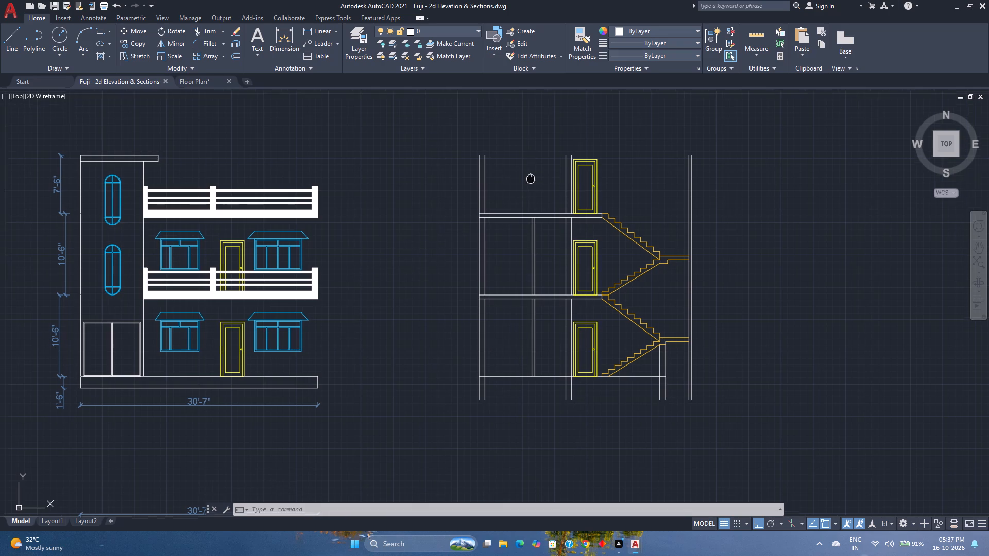
middle_drag(533, 181, 506, 267)
middle_click(506, 267)
click(2, 52)
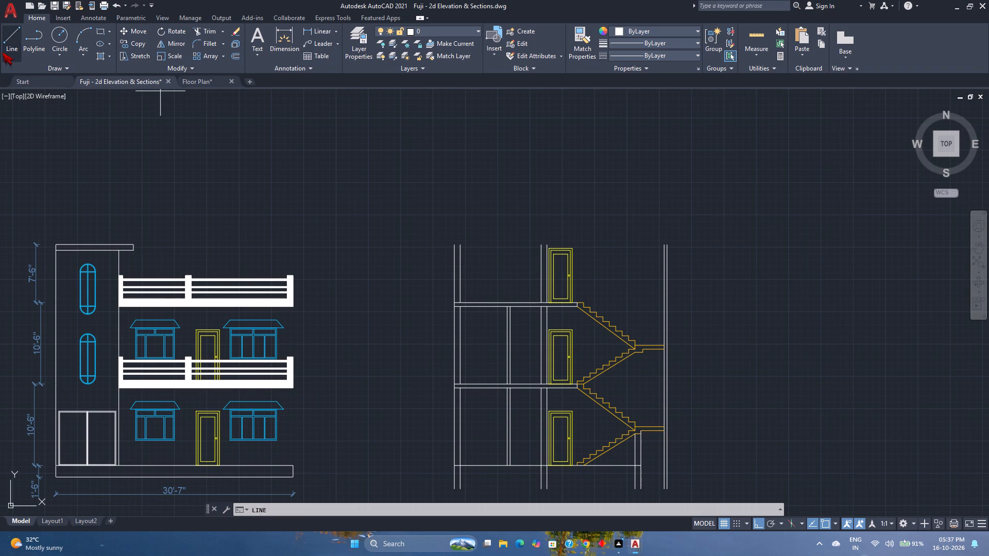
scroll(668, 241, up, 2)
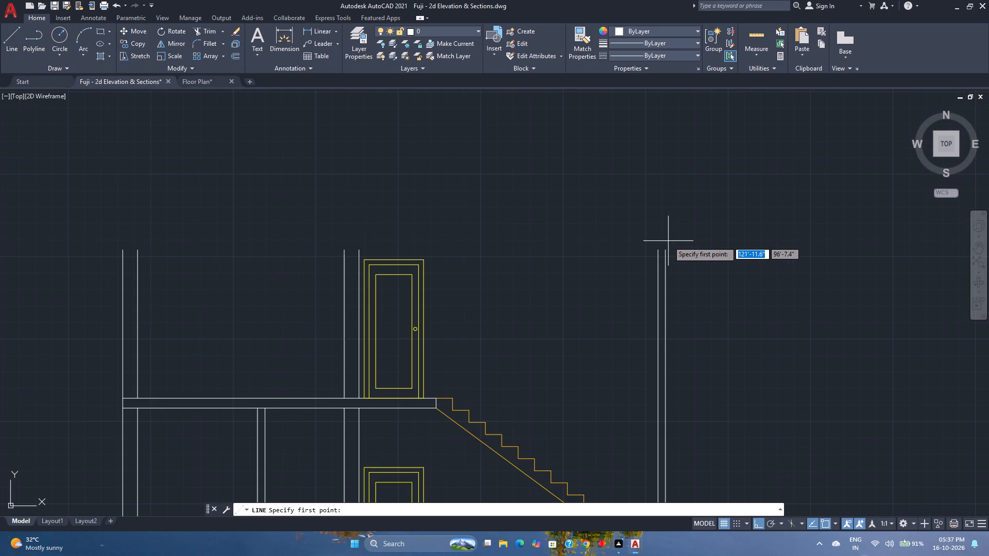
click(666, 249)
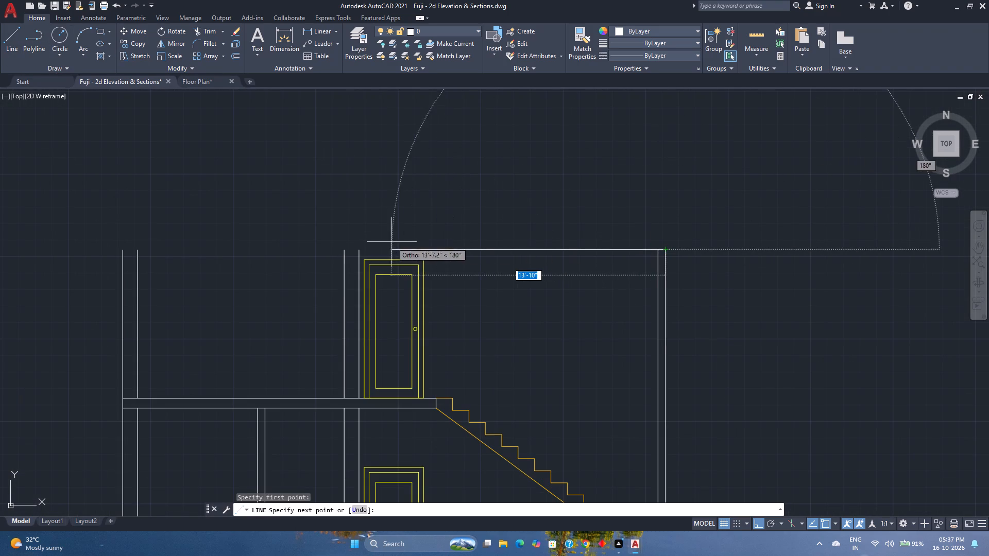
click(346, 251)
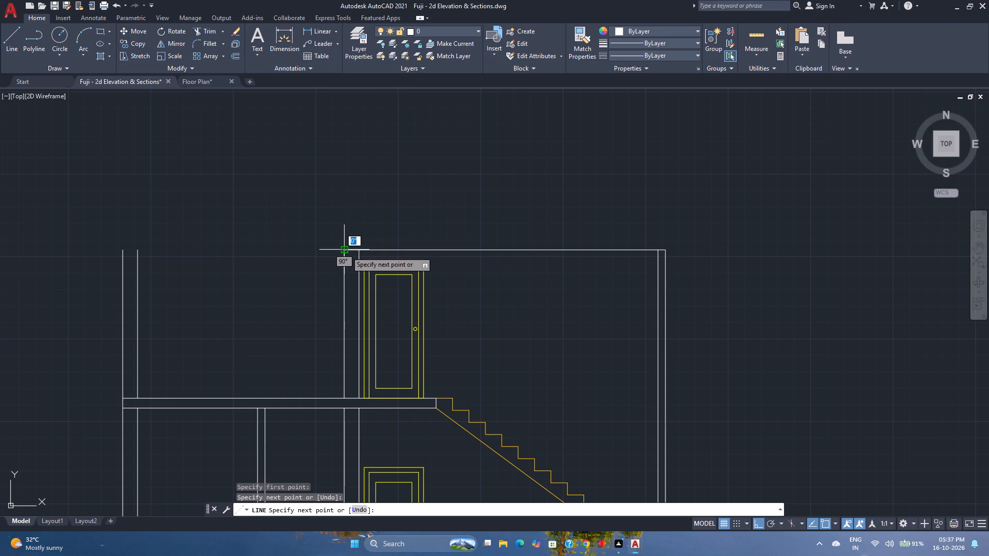
key(Escape)
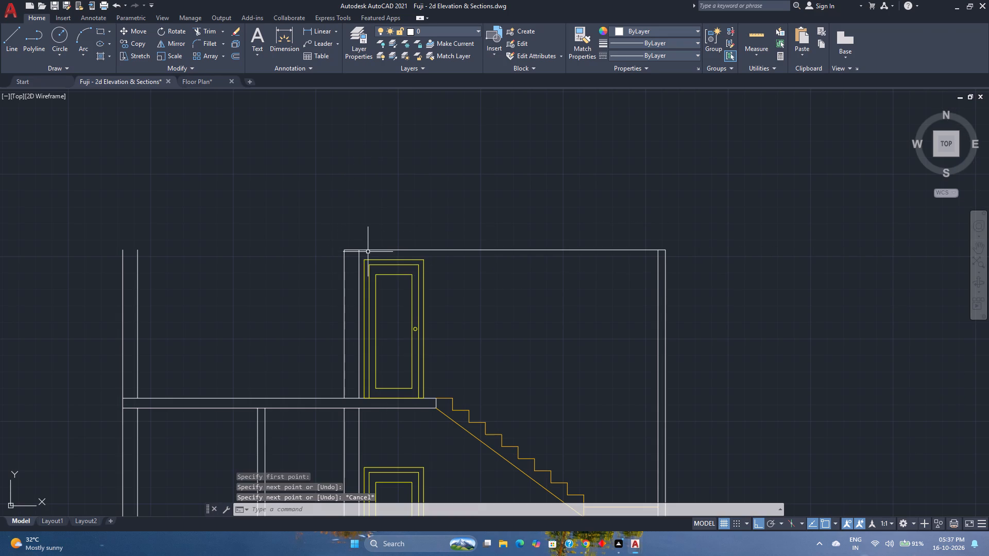
Stretch the roof line's end at the middle wall outward by 2' to form an overhang.
click(373, 249)
scroll(361, 249, up, 2)
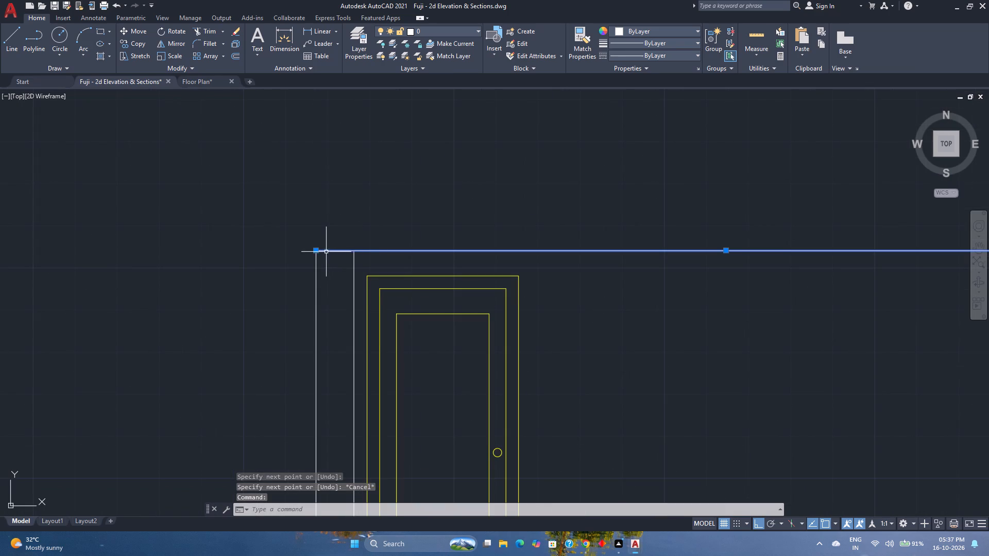
click(318, 250)
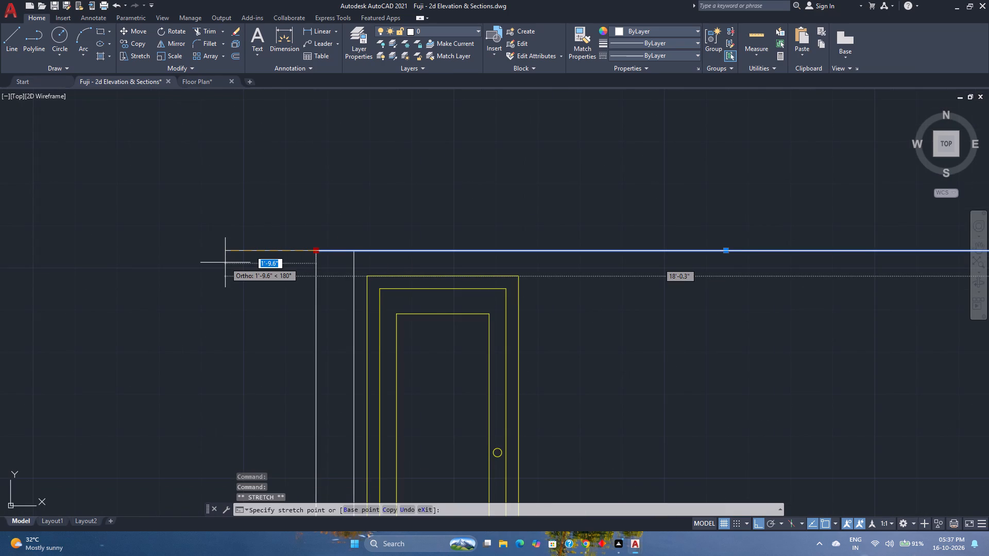
text(2')
key(Return)
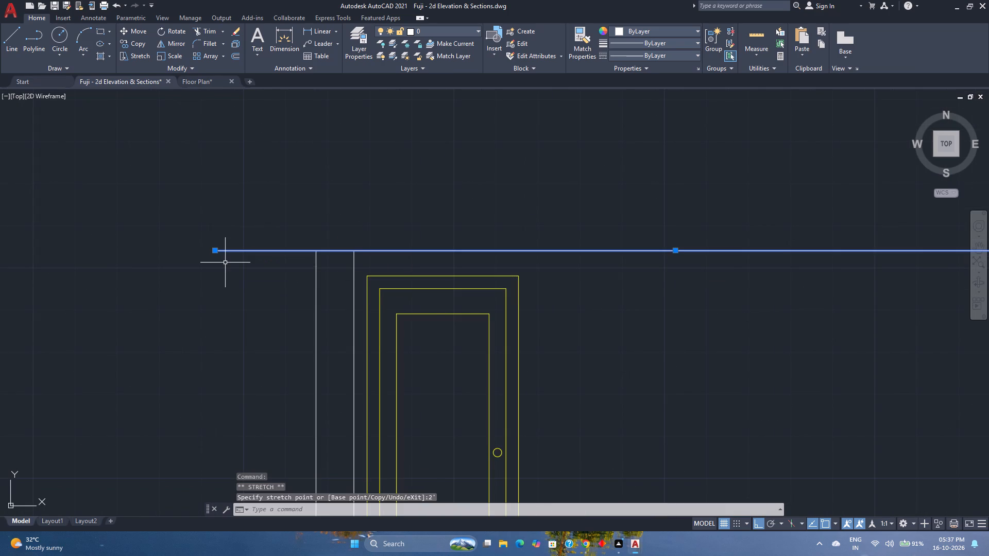
scroll(225, 263, down, 3)
middle_drag(275, 244, 347, 287)
scroll(347, 287, down, 2)
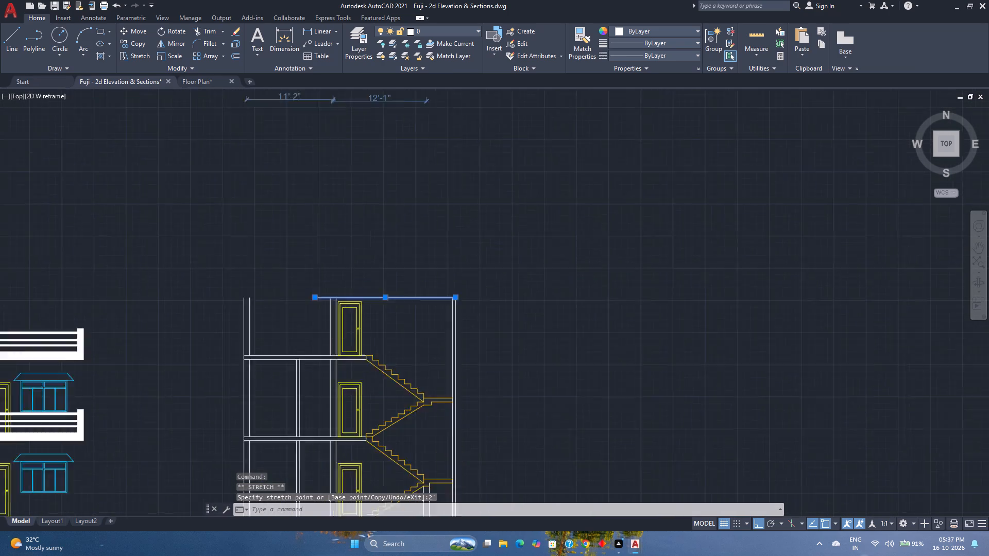
Offset the section's roof line upward by 9" to give the roof slab its thickness.
middle_drag(227, 311, 276, 314)
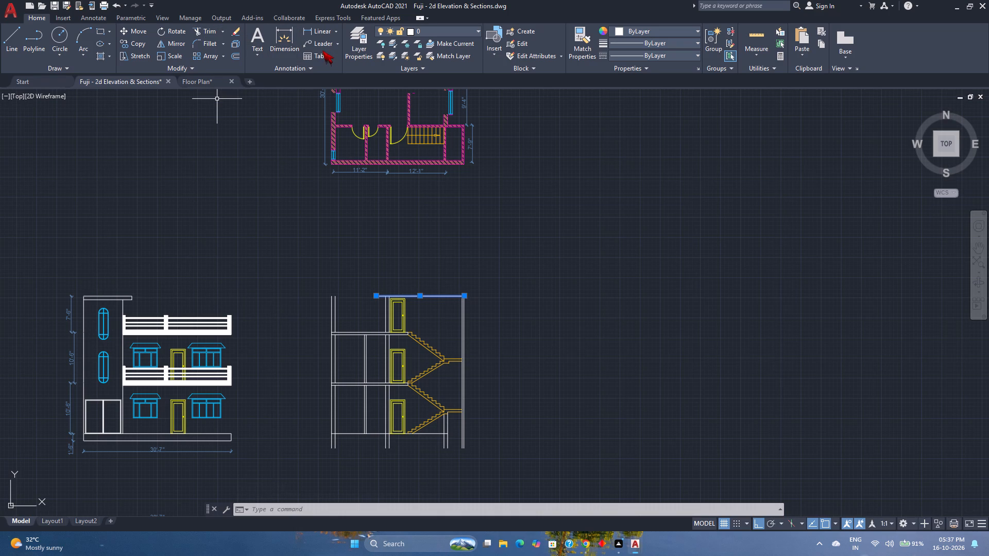
click(231, 56)
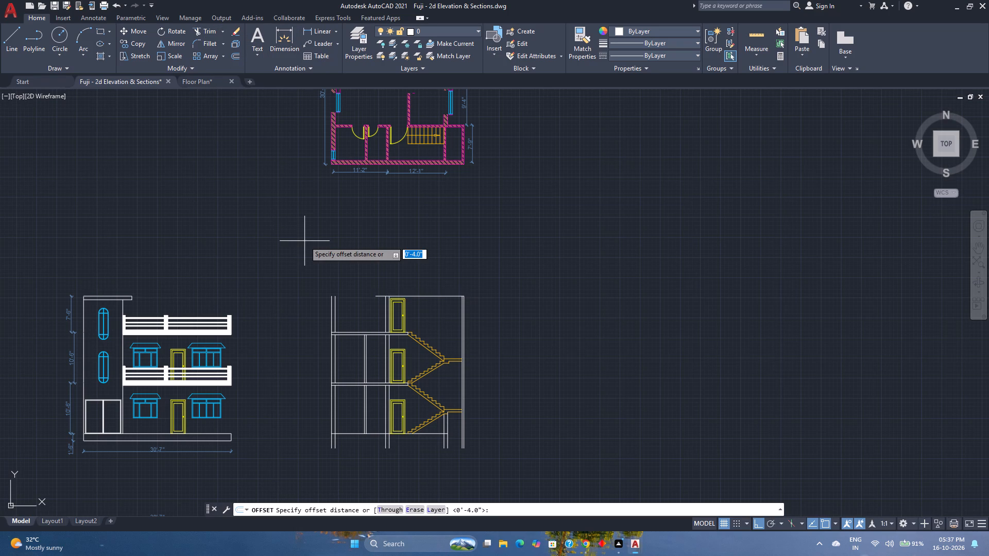
key(9)
key(Return)
click(364, 244)
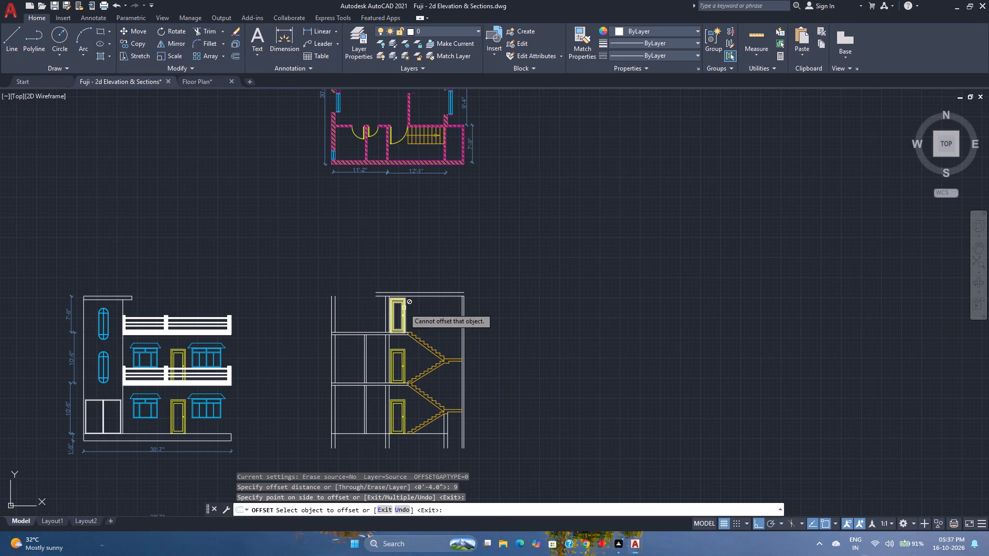
key(Escape)
Fillet the upper roof line with the outer face line of the stair-side outer wall to close that corner.
scroll(486, 309, up, 2)
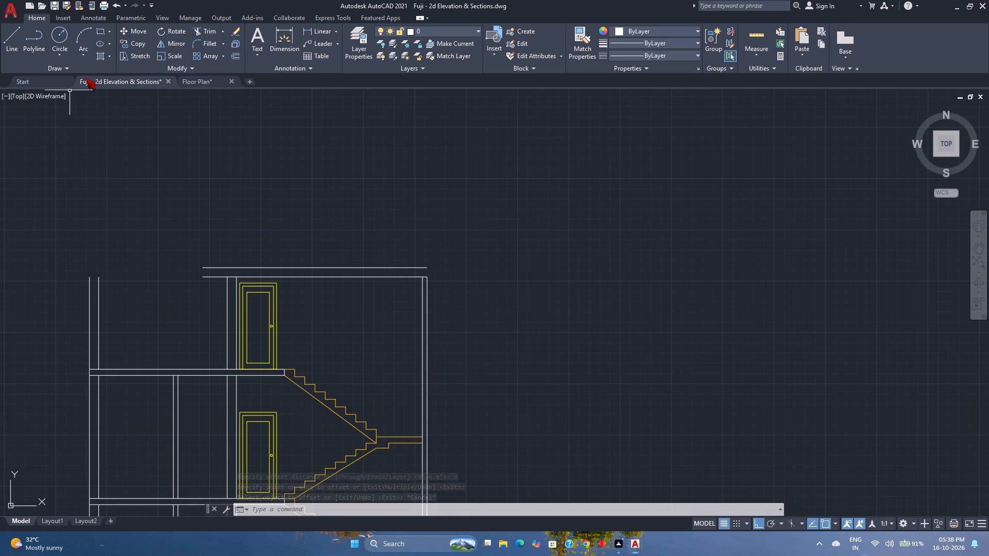
click(208, 41)
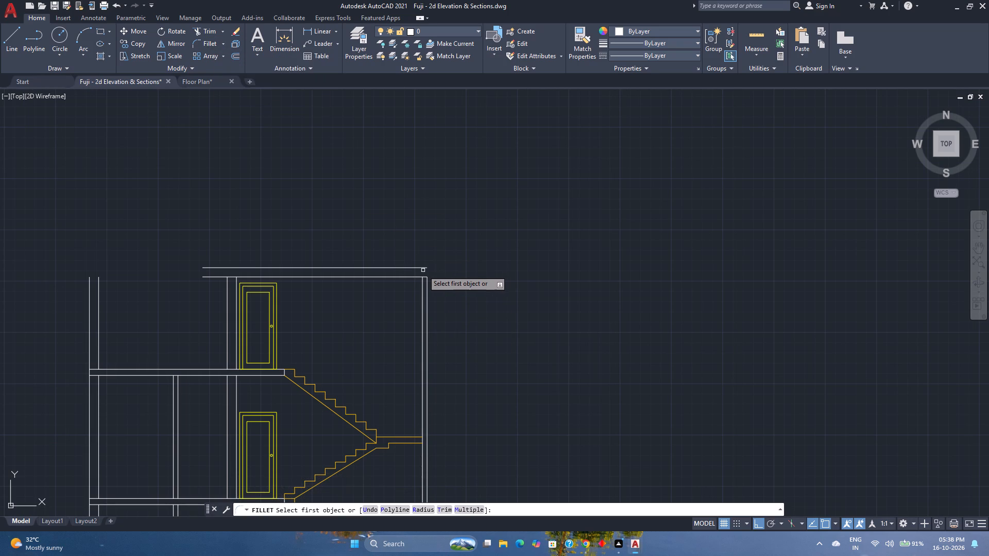
click(423, 267)
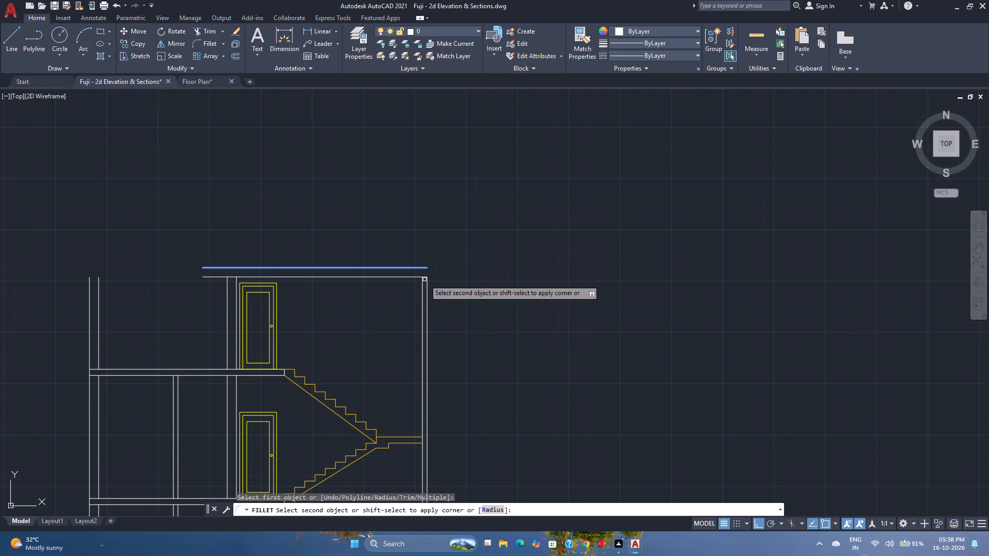
click(428, 289)
key(Escape)
Draw a vertical line joining the two roof lines at the overhang end to close the roof slab.
scroll(419, 268, up, 3)
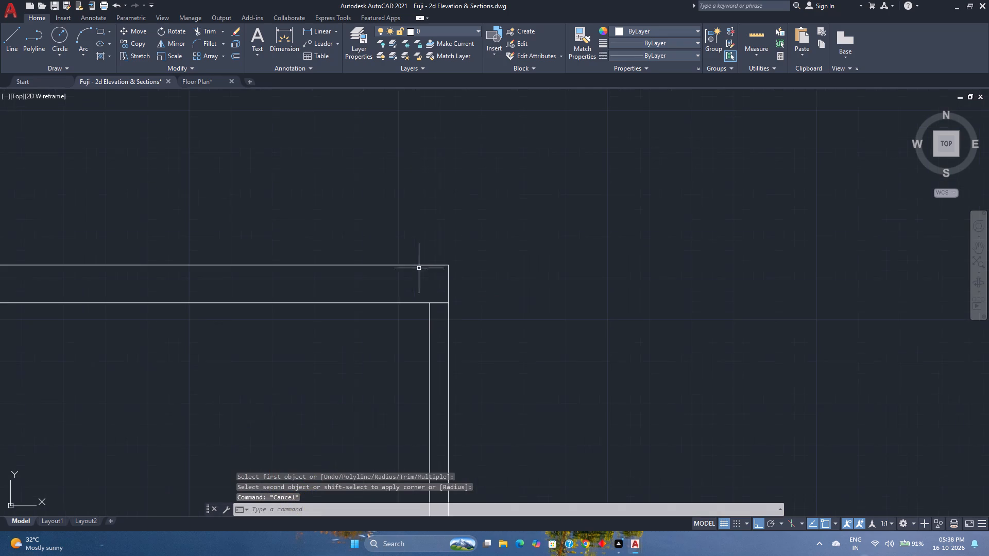
scroll(440, 323, down, 2)
middle_drag(348, 333, 482, 326)
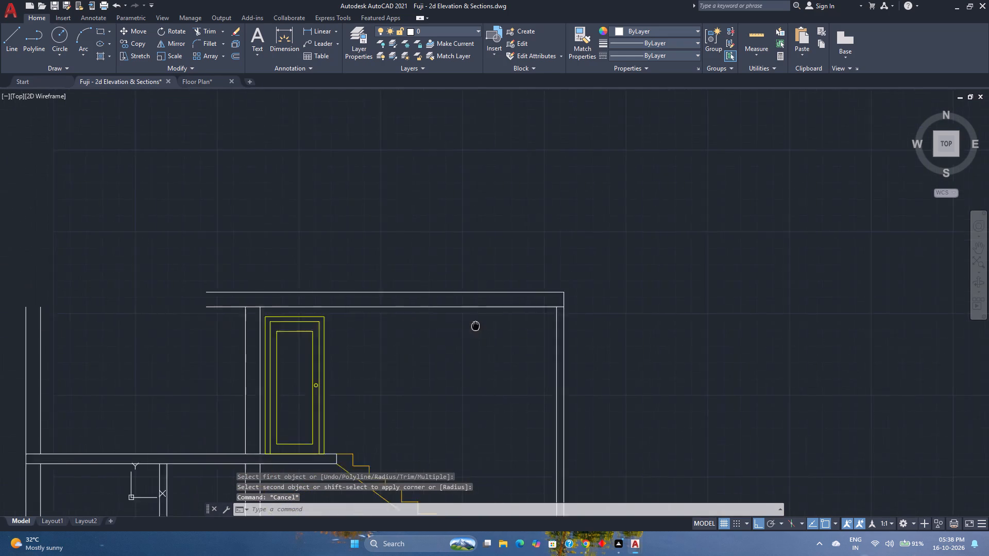
middle_drag(482, 326, 516, 328)
middle_click(522, 329)
key(l)
key(Return)
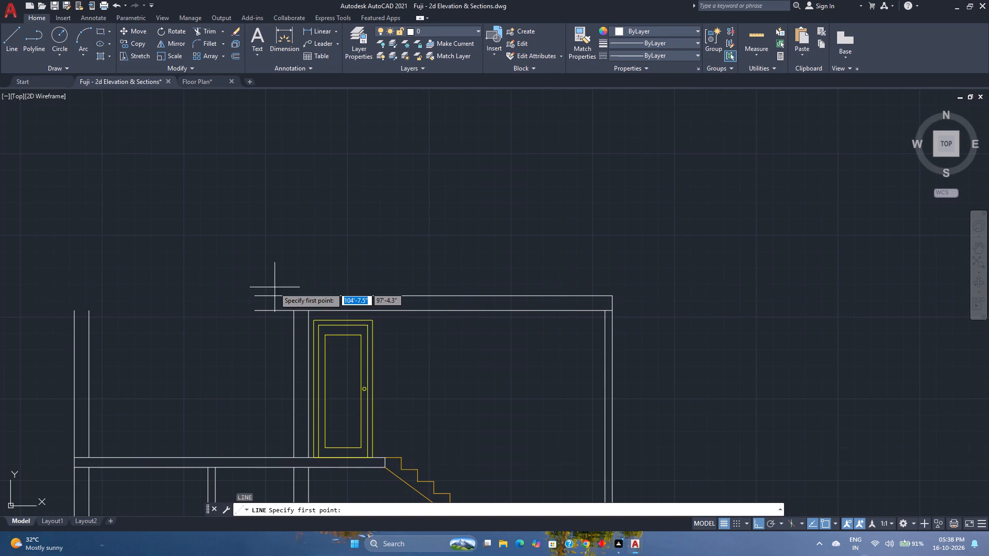
scroll(251, 287, up, 1)
click(255, 300)
click(257, 320)
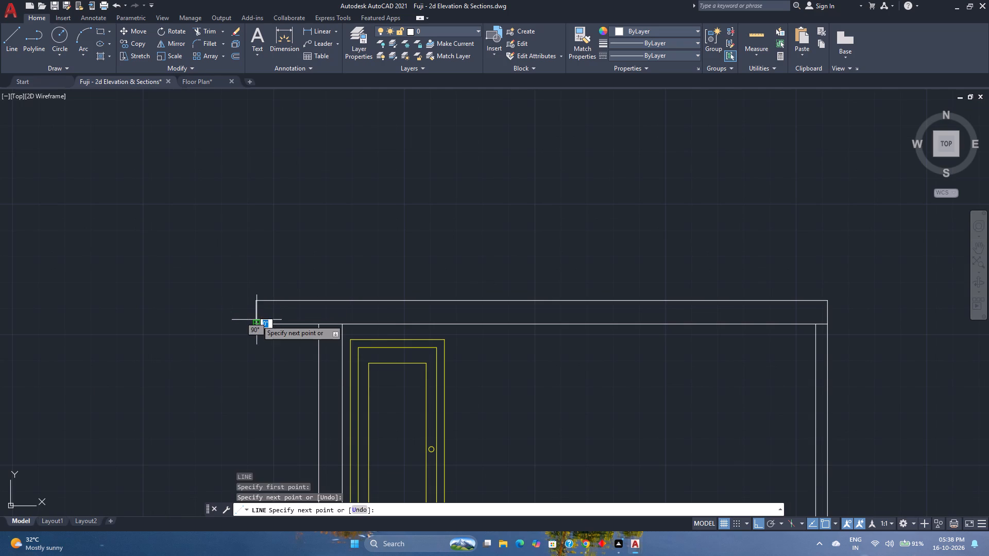
key(Escape)
Turn on the Grid lines layer.
scroll(257, 328, down, 2)
middle_drag(257, 328, 342, 272)
middle_click(347, 268)
scroll(396, 246, down, 2)
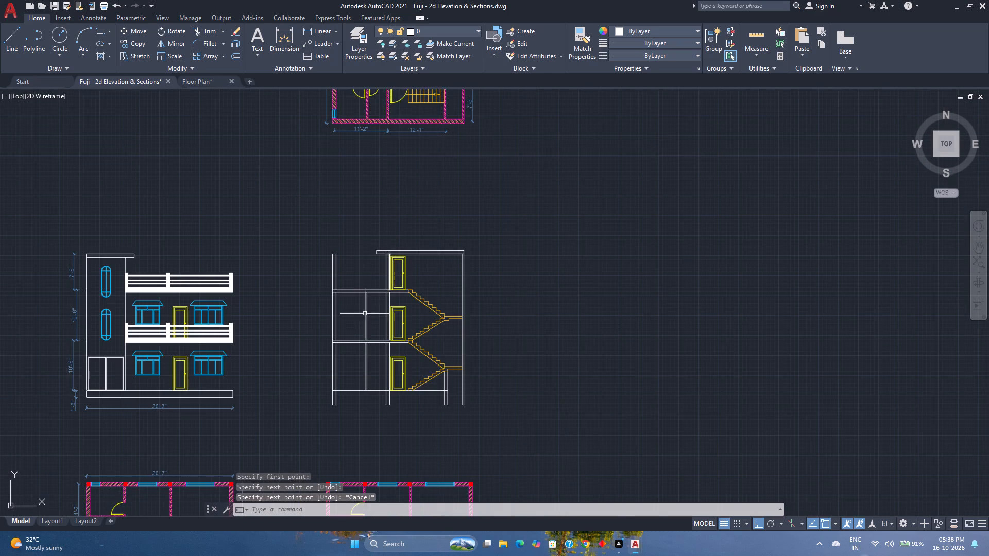
click(453, 27)
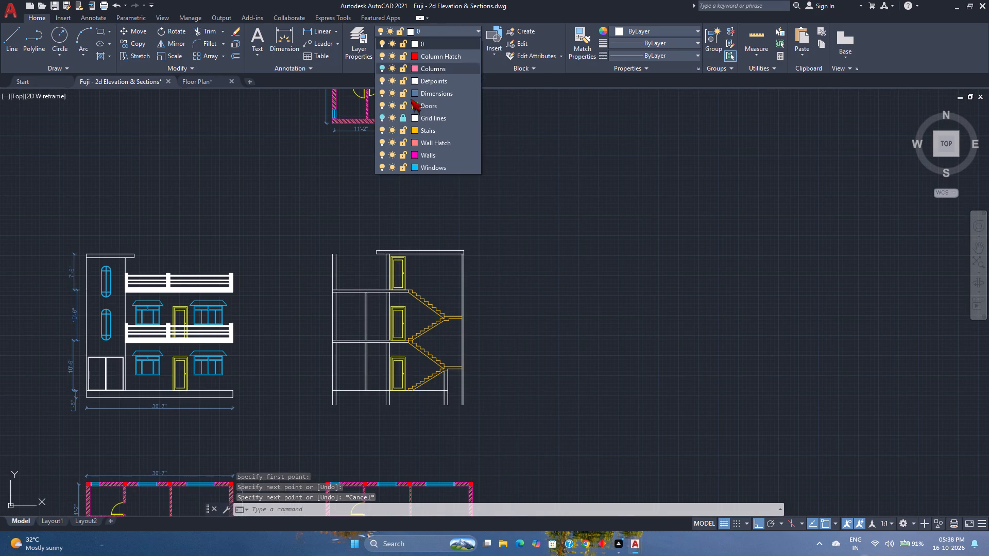
click(382, 116)
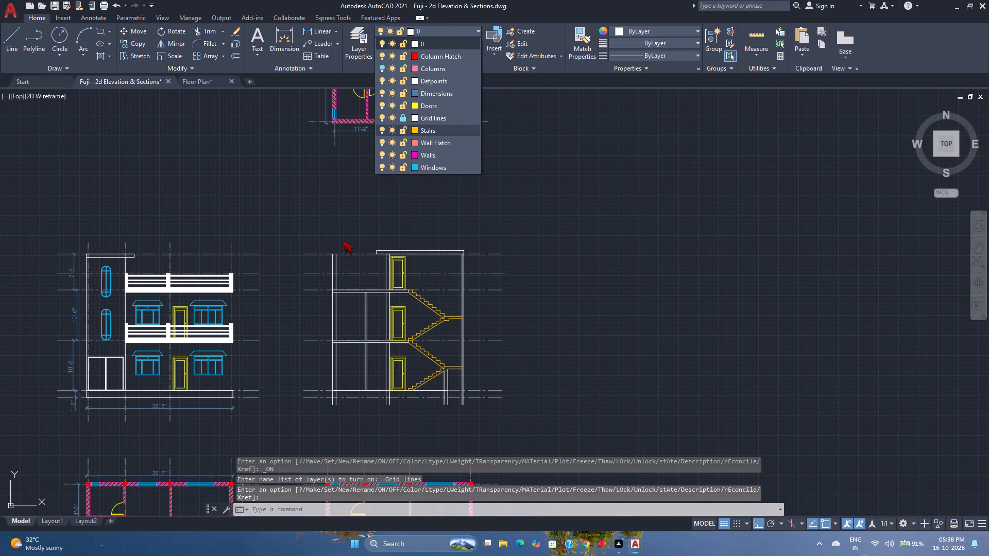
key(Escape)
Draw a parapet line about 11'-2.3" long near the terrace grid line, from the left wall's outer face to the middle wall.
scroll(343, 280, up, 2)
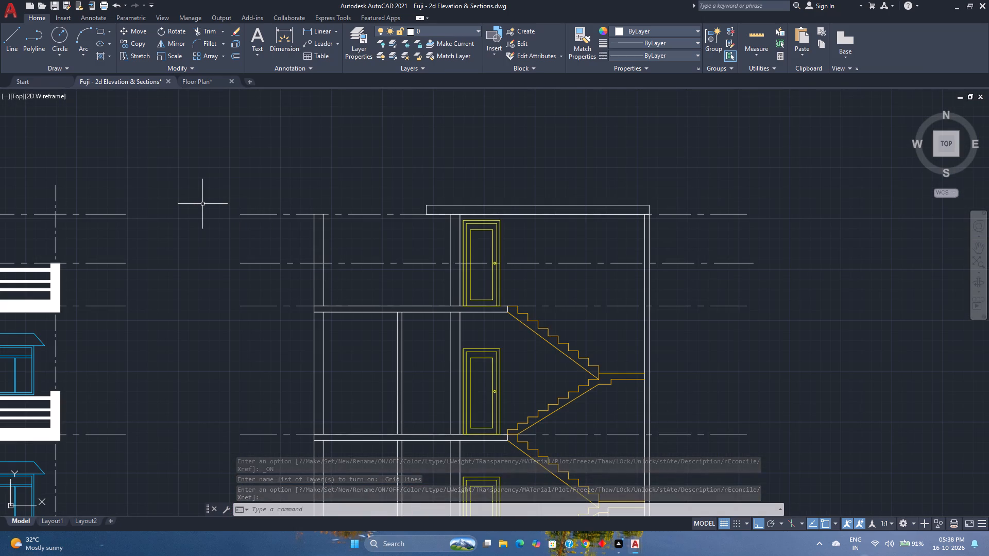
click(16, 40)
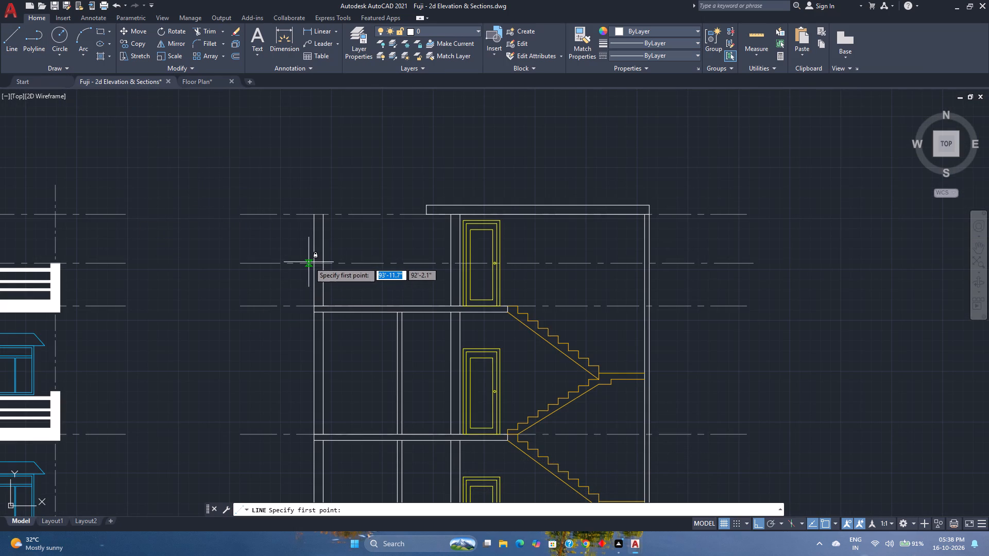
click(315, 262)
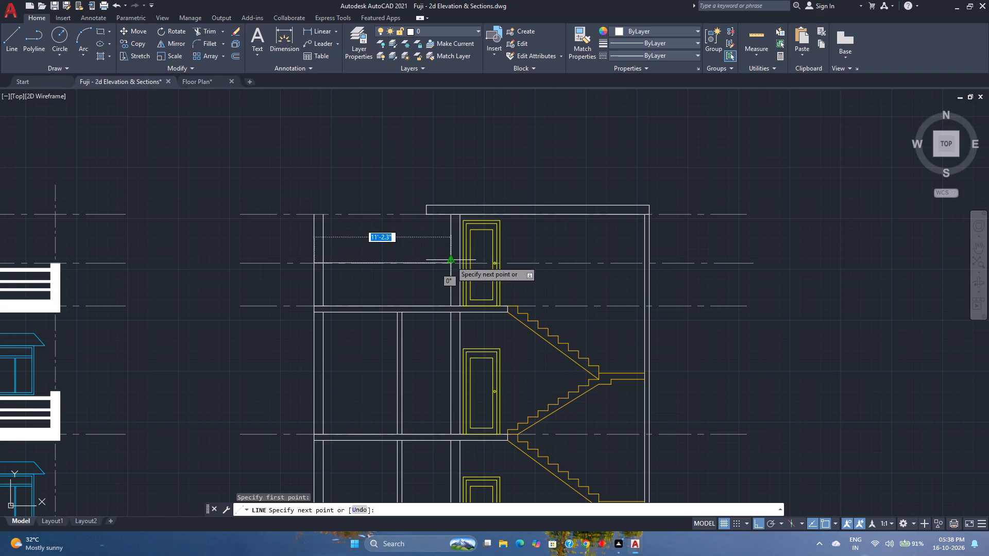
click(451, 261)
key(Escape)
Stretch the parapet line's end at the middle wall down onto the grid line so the line is level.
scroll(403, 290, down, 2)
middle_drag(403, 290, 458, 310)
scroll(450, 309, up, 1)
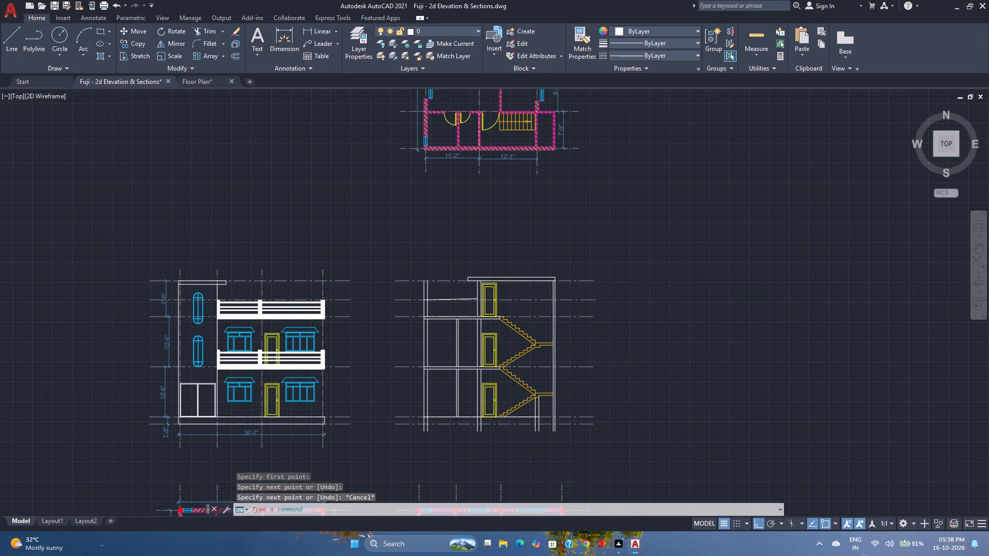
scroll(472, 292, up, 1)
click(473, 293)
scroll(500, 293, up, 3)
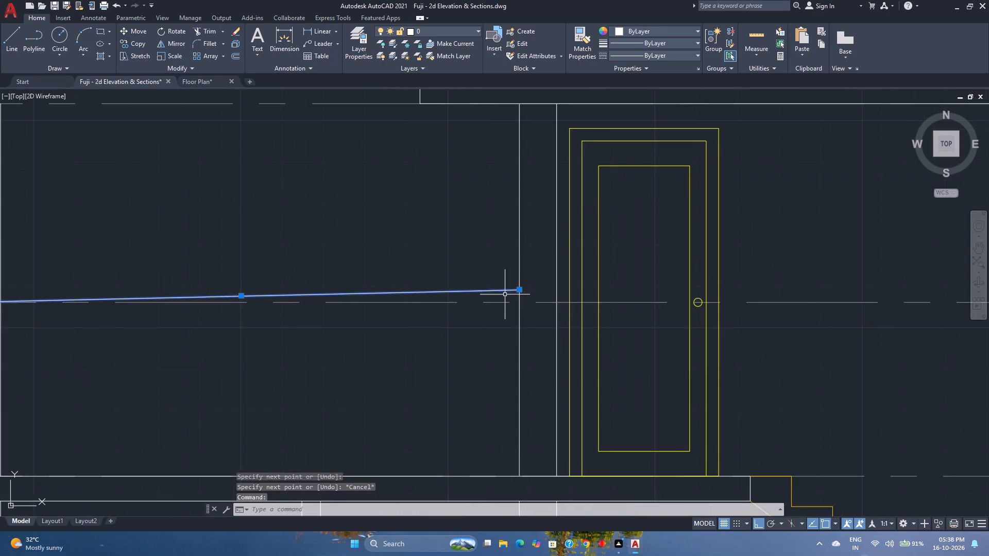
scroll(505, 294, up, 1)
click(528, 288)
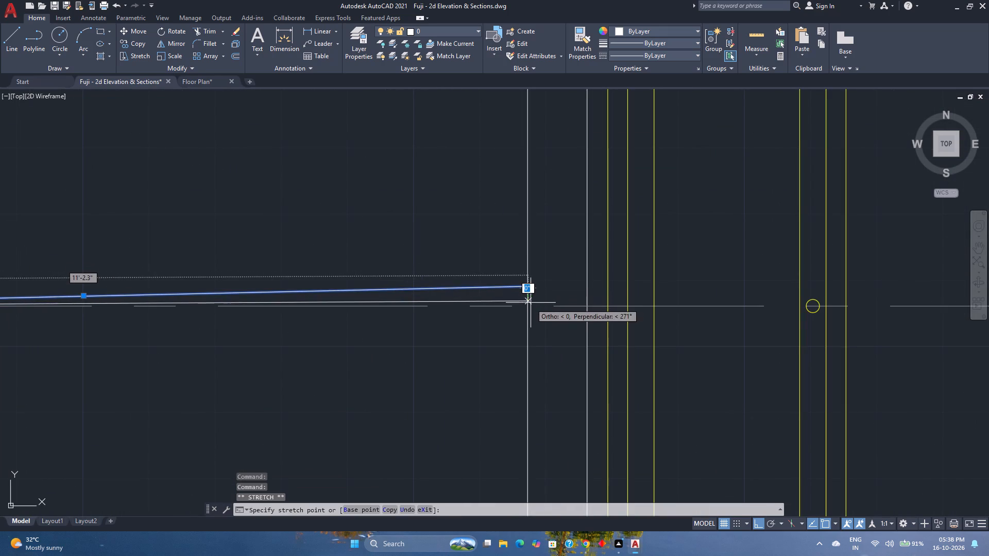
click(530, 305)
scroll(530, 305, down, 3)
scroll(407, 341, down, 2)
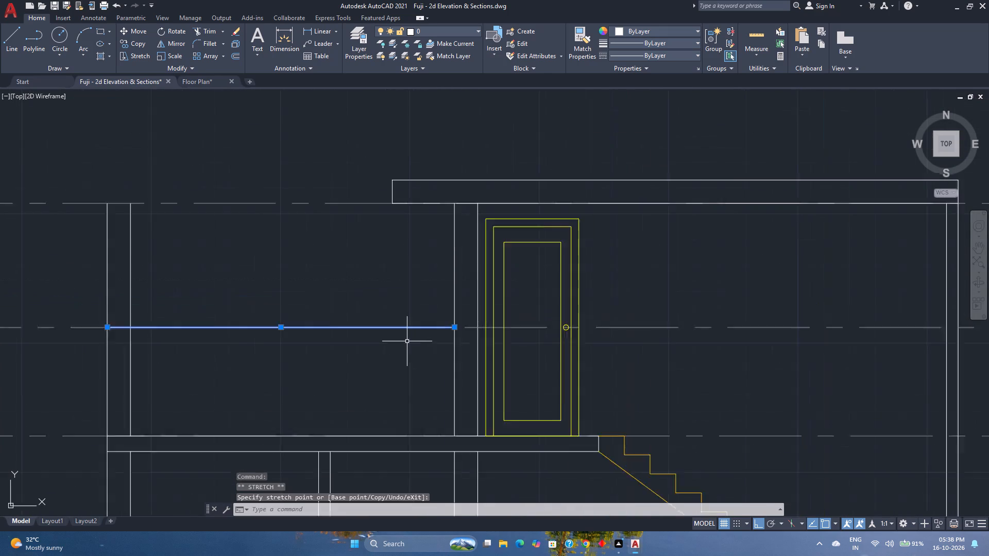
scroll(407, 341, down, 1)
key(Escape)
Unlock the Grid lines layer, keeping it turned on.
scroll(407, 341, down, 2)
middle_drag(407, 341, 408, 312)
middle_click(408, 312)
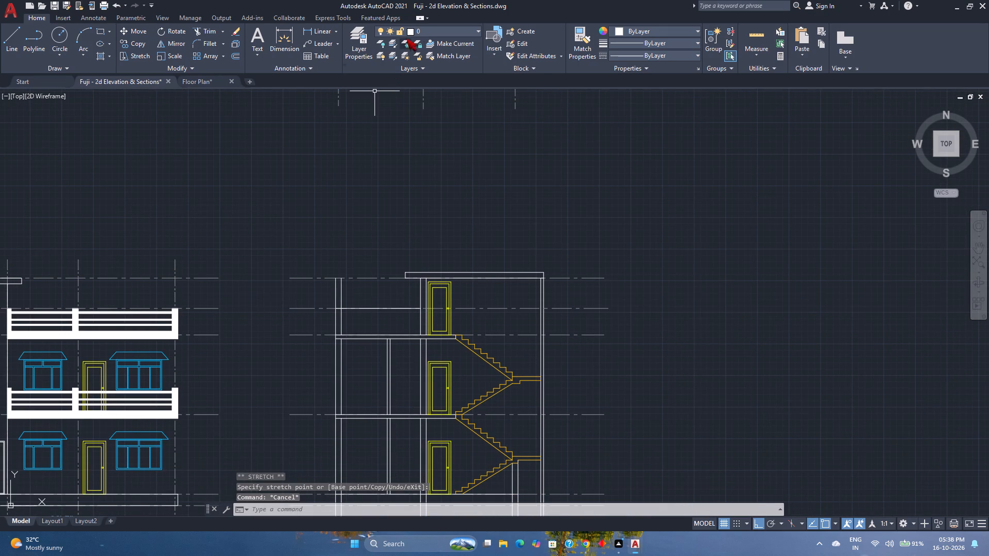
click(435, 28)
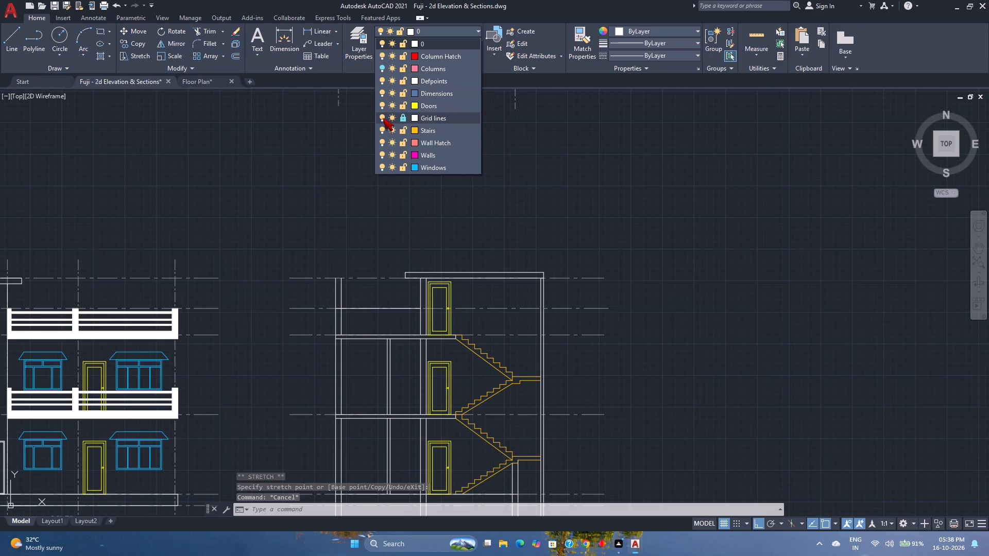
click(383, 118)
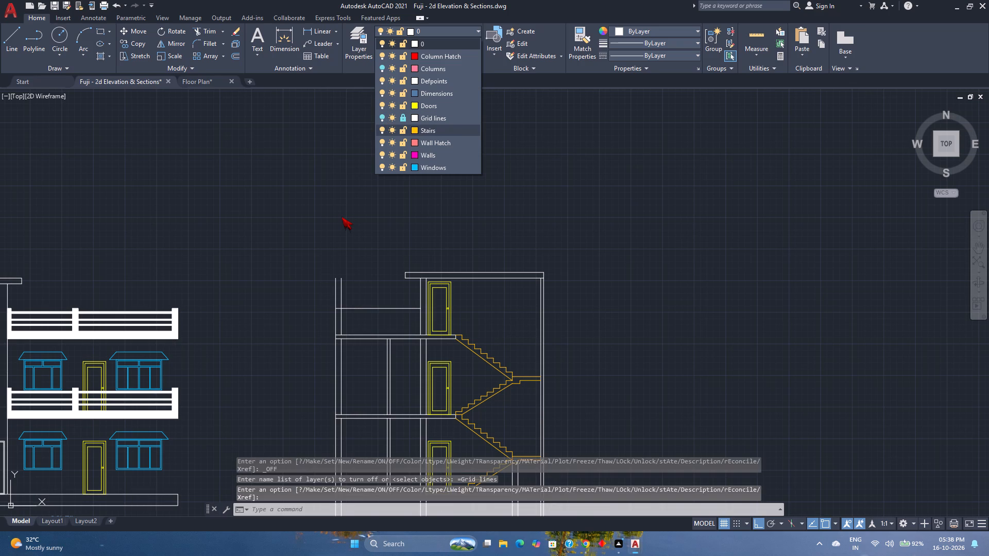
click(381, 118)
click(404, 117)
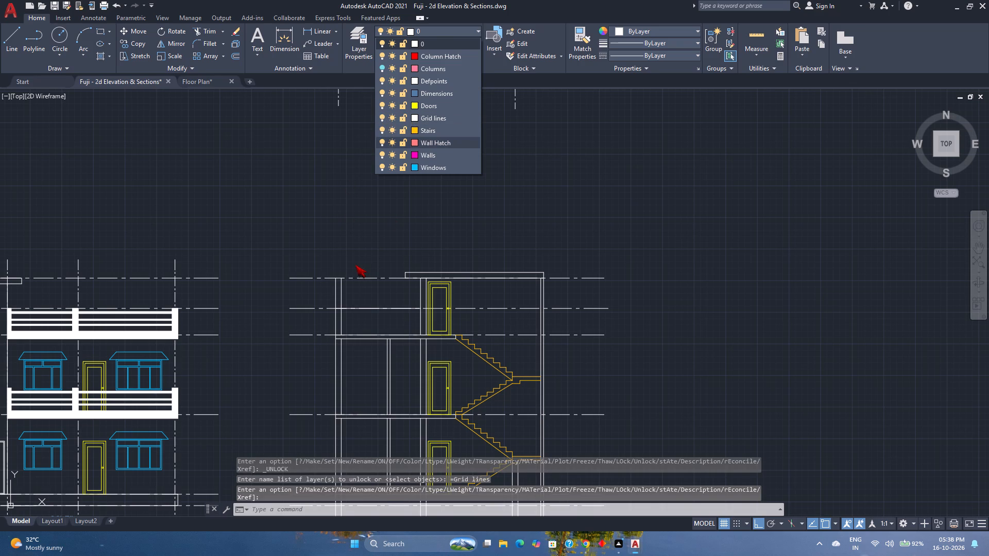
key(Escape)
Delete the two topmost horizontal grid lines across the section, at roof and parapet level.
click(314, 316)
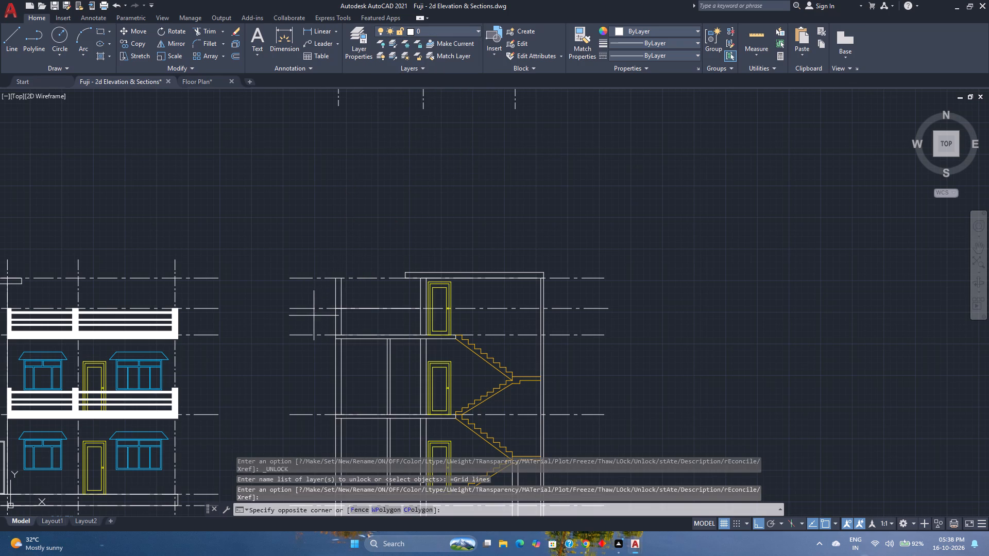
click(296, 266)
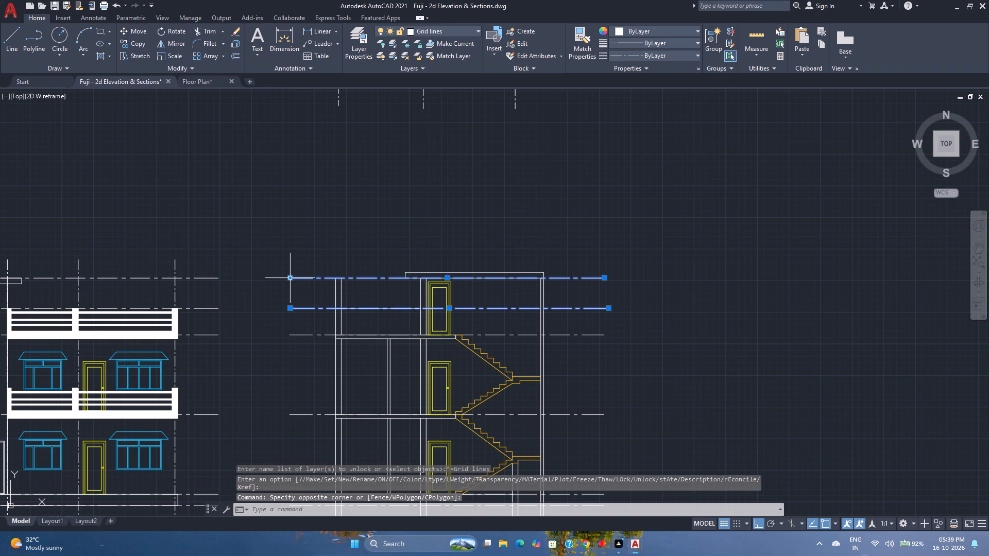
key(Delete)
key(Delete)
Shorten the section's top-floor door by lowering its head, widening the gap beneath the roof slab.
middle_drag(282, 275, 634, 273)
middle_click(634, 273)
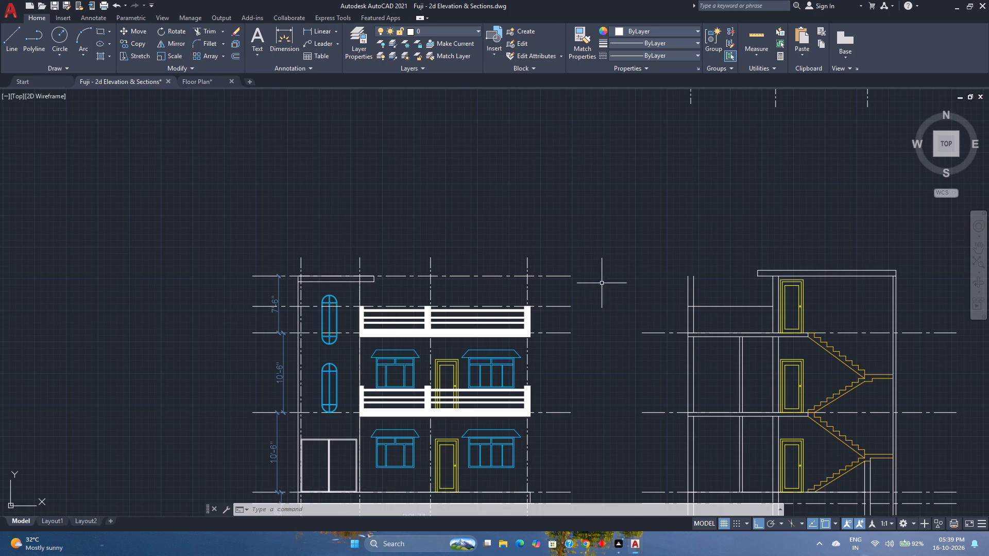
scroll(740, 278, up, 1)
middle_drag(740, 278, 503, 265)
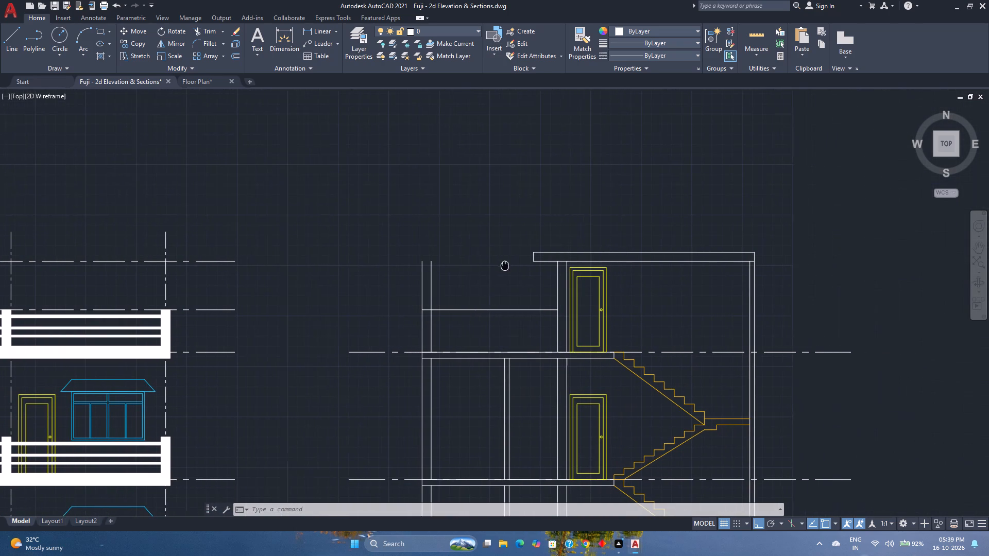
middle_drag(503, 265, 498, 265)
middle_click(498, 265)
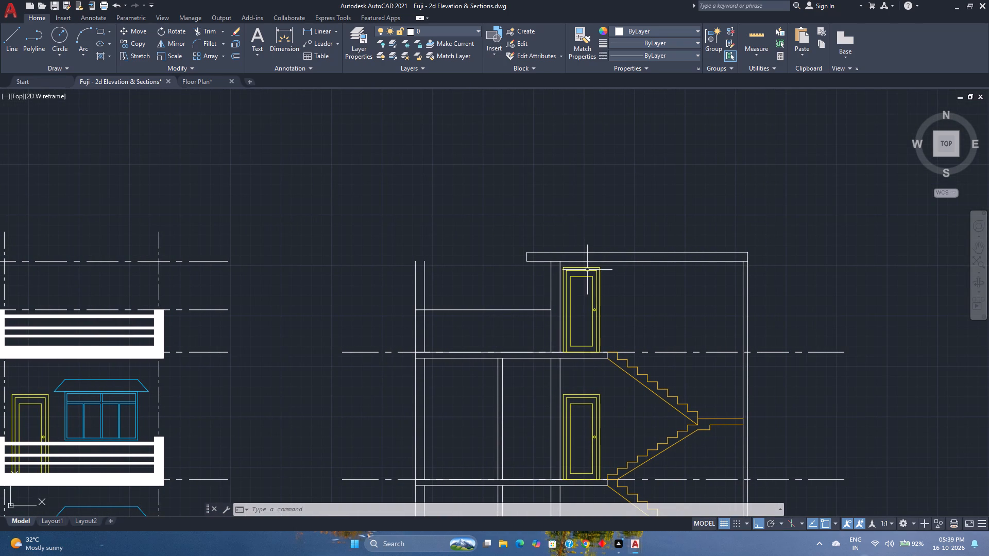
click(587, 270)
scroll(584, 270, up, 1)
click(549, 264)
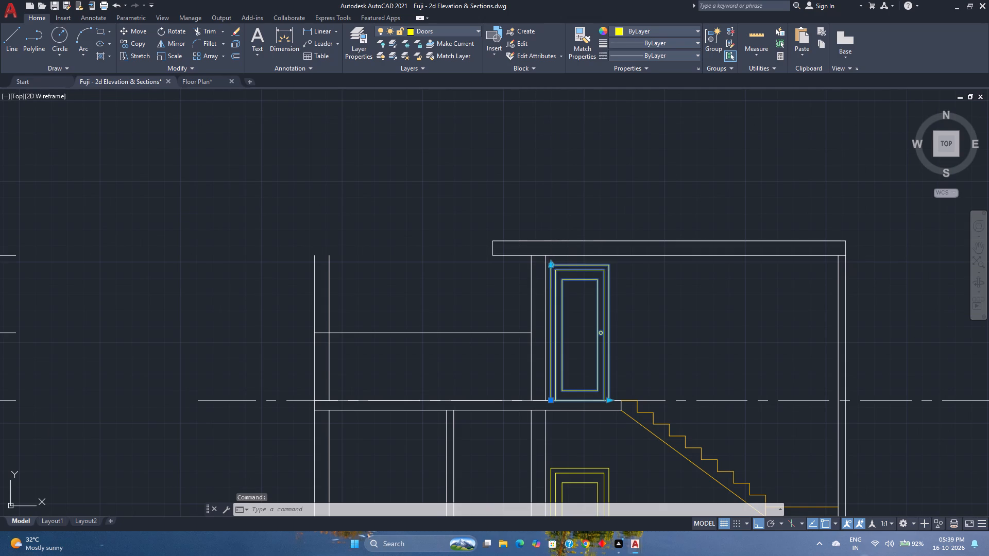
scroll(549, 273, up, 2)
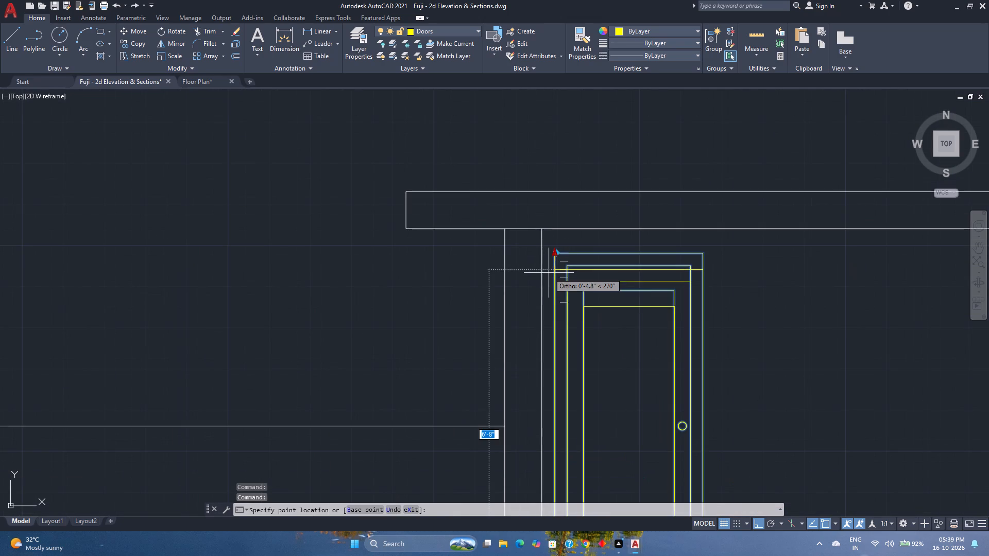
click(549, 275)
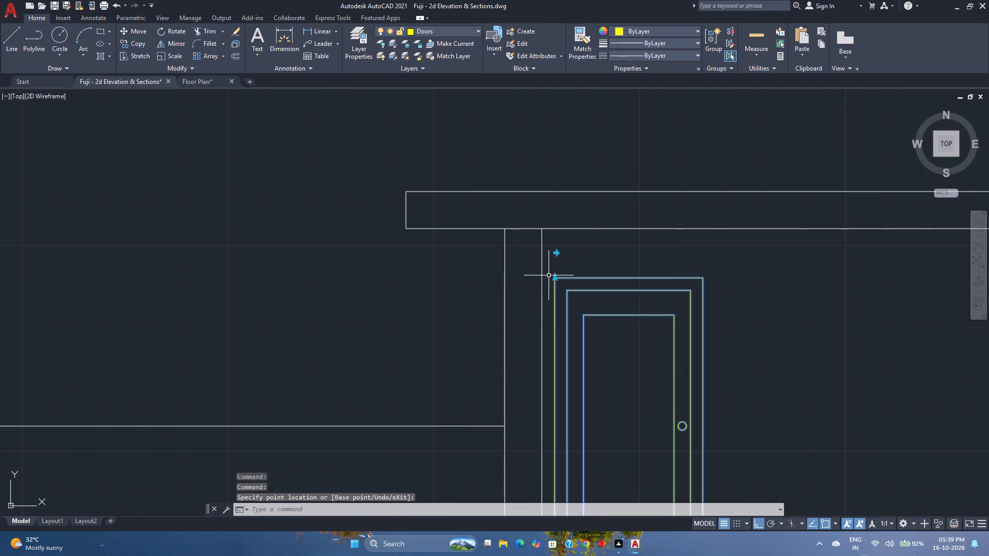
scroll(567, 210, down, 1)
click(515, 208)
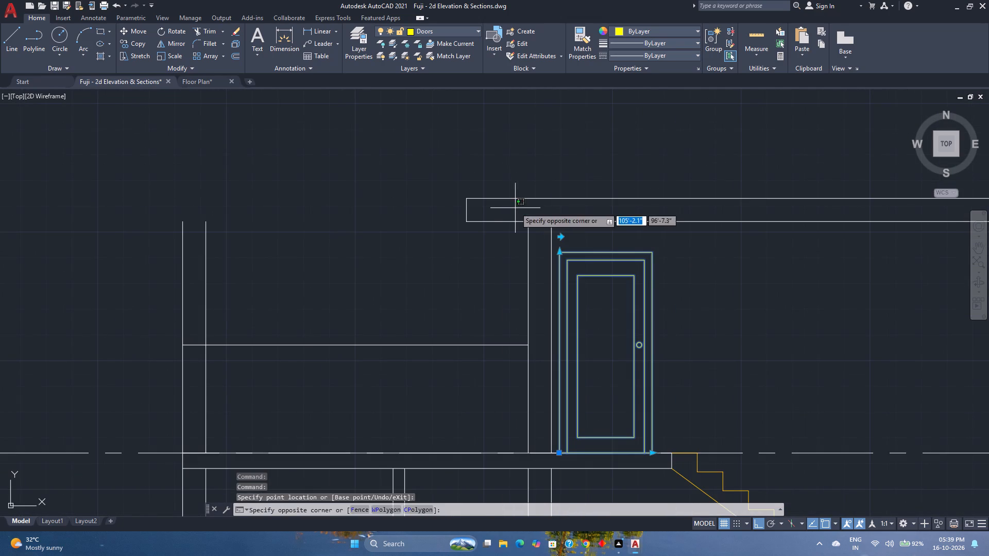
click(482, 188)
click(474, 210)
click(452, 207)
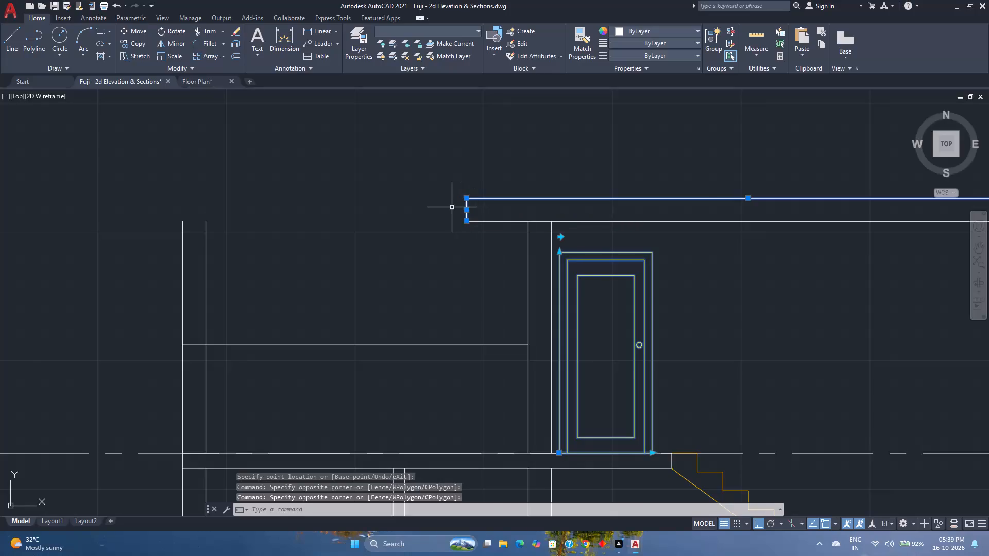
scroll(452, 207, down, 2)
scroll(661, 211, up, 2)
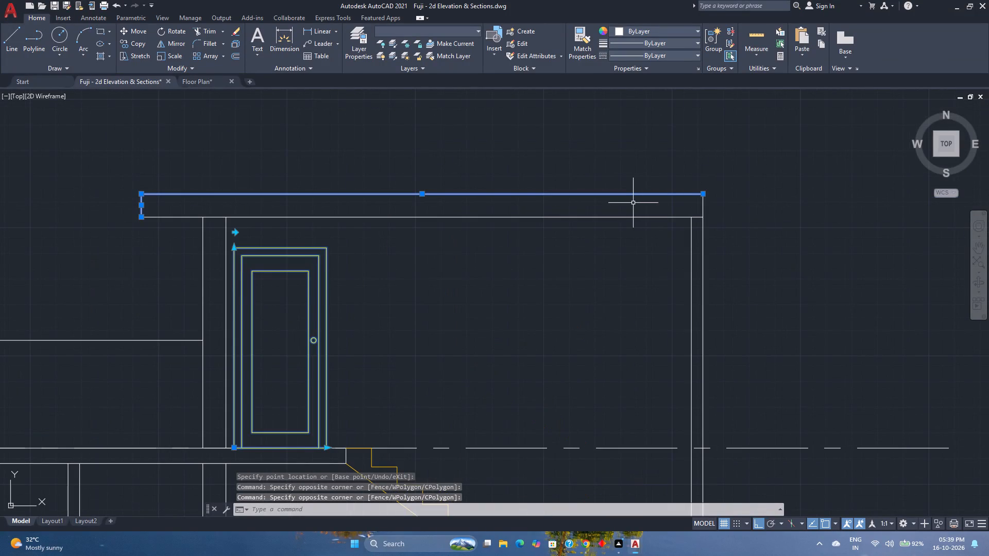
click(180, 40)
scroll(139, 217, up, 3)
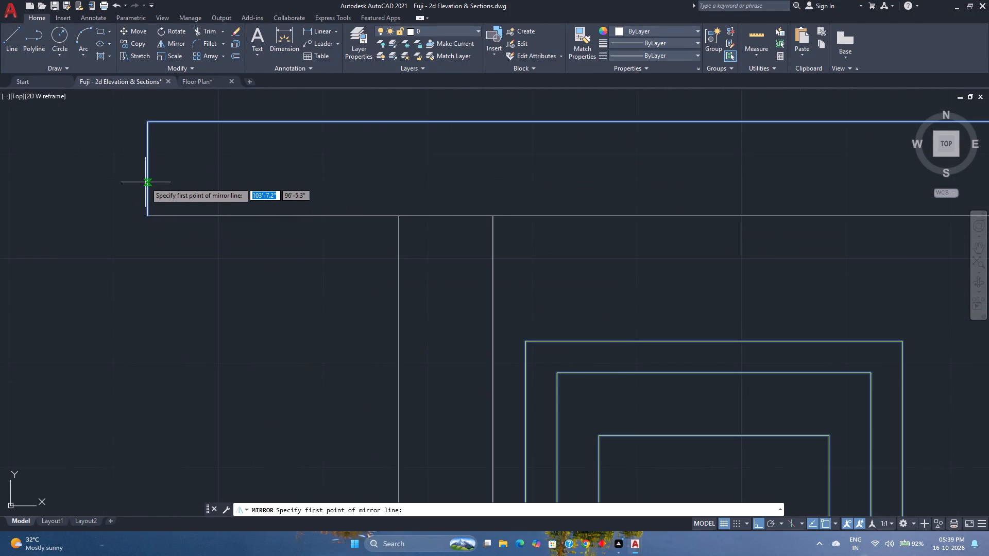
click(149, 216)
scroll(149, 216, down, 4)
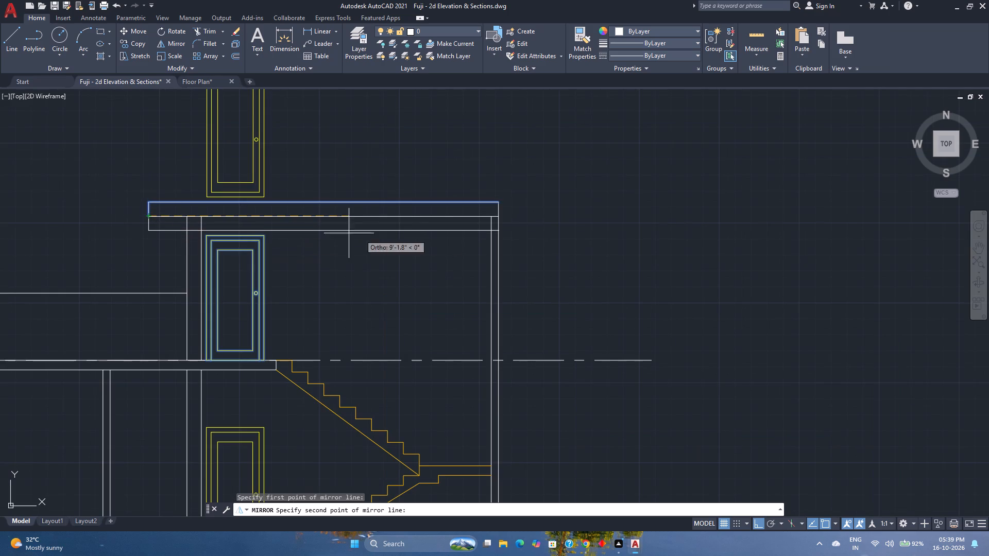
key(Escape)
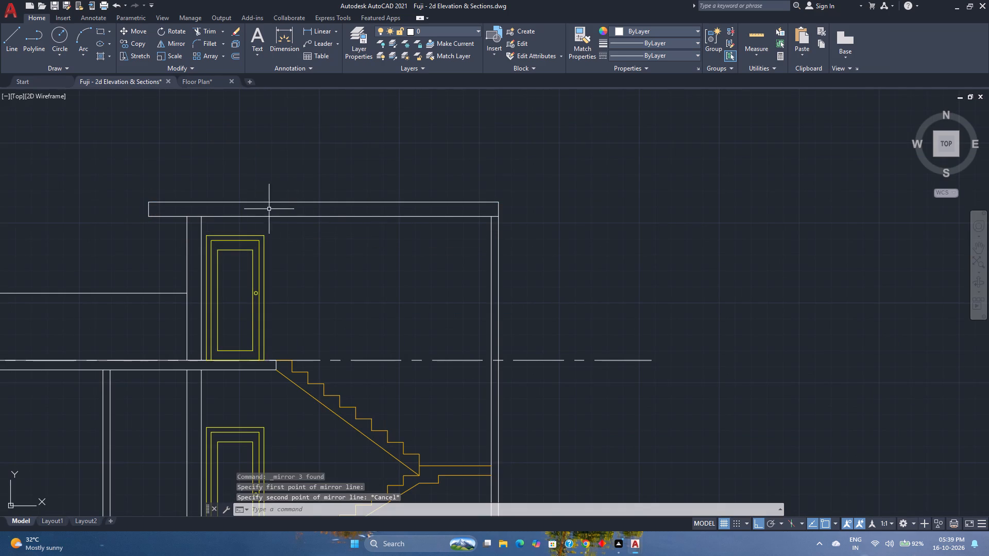
Mirror the roof slab's top edge and overhanging end edge downward about its bottom edge, keeping the source lines.
click(197, 207)
click(123, 192)
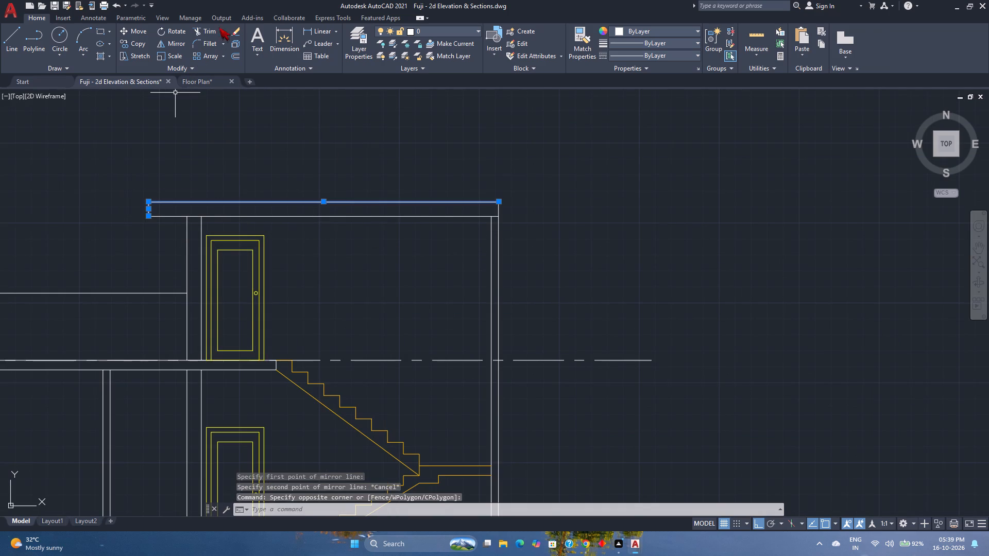
click(179, 40)
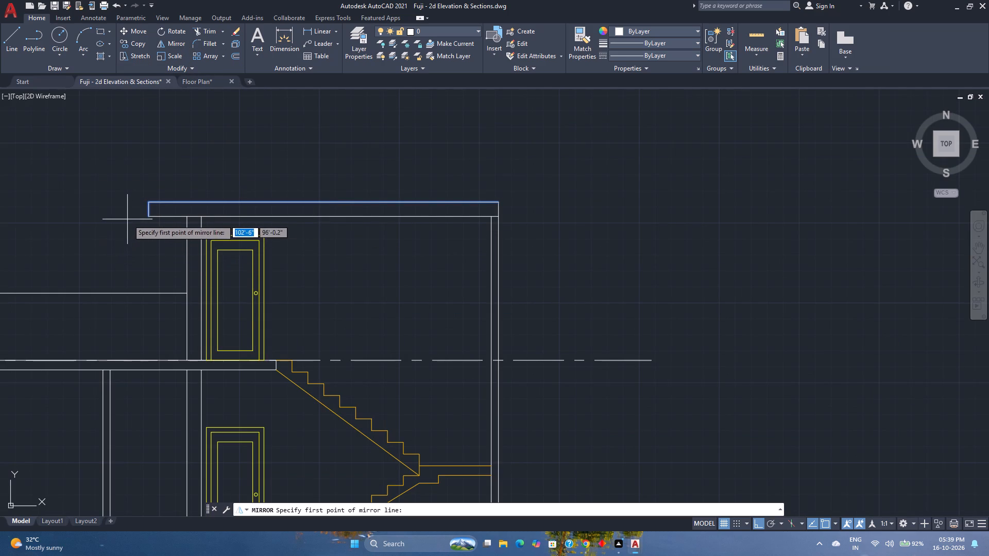
click(146, 216)
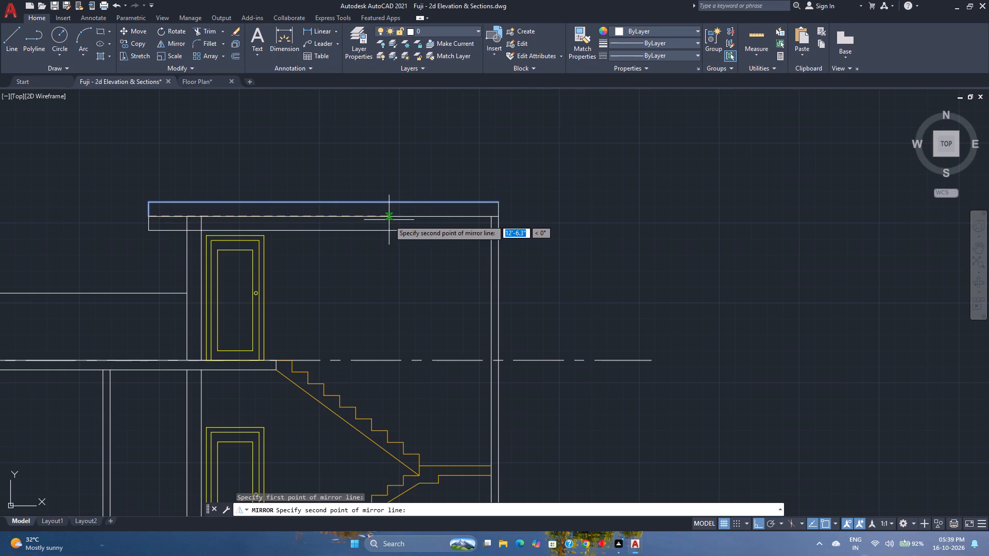
click(389, 220)
drag(418, 259, 389, 220)
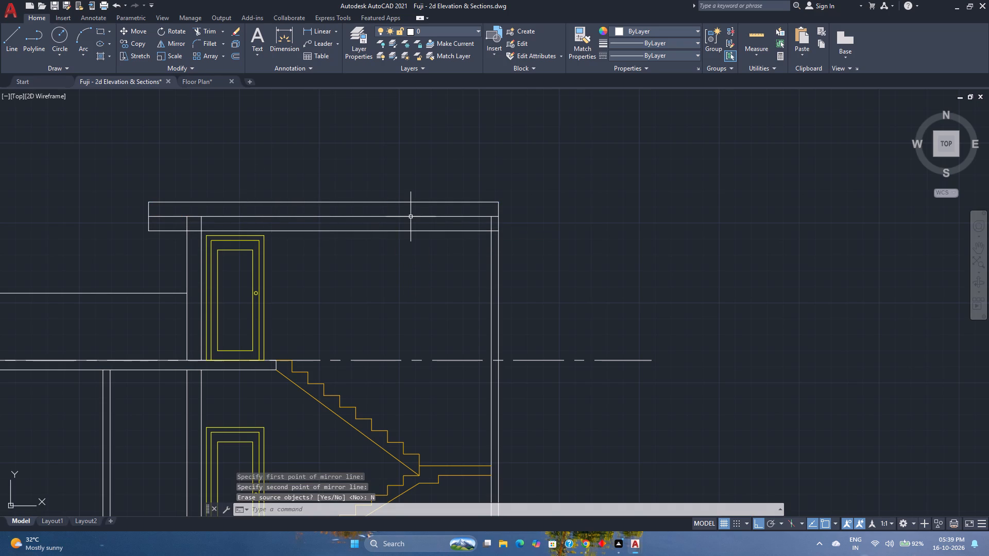
Trim away the original roof slab outline above the mirror line and the wall lines running through the lowered slab.
text(tr)
key(Return)
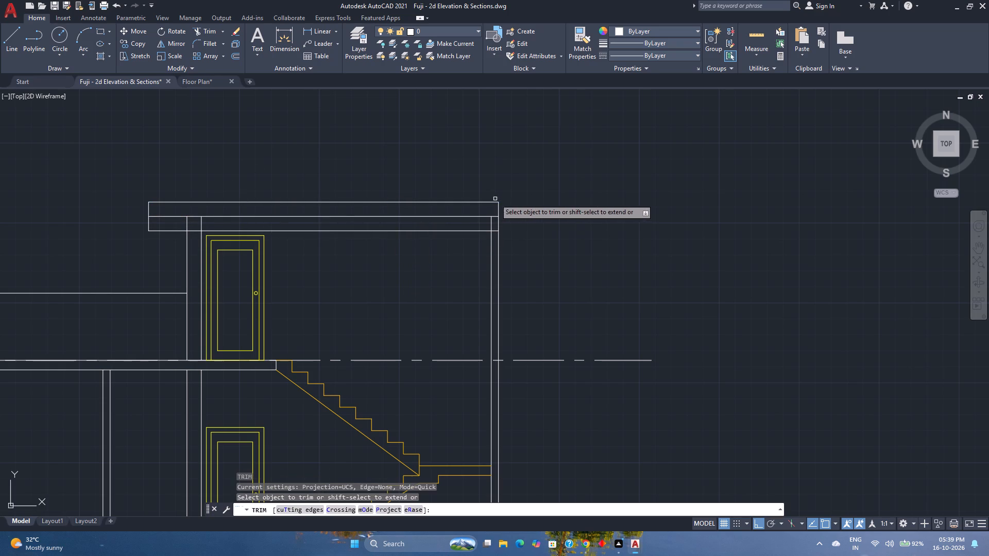
click(518, 214)
click(458, 196)
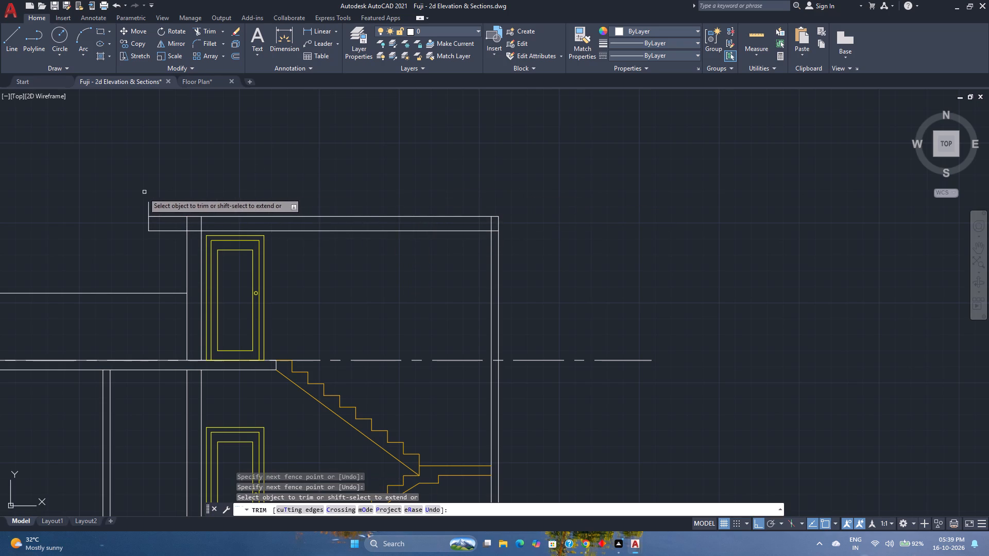
click(127, 202)
click(207, 201)
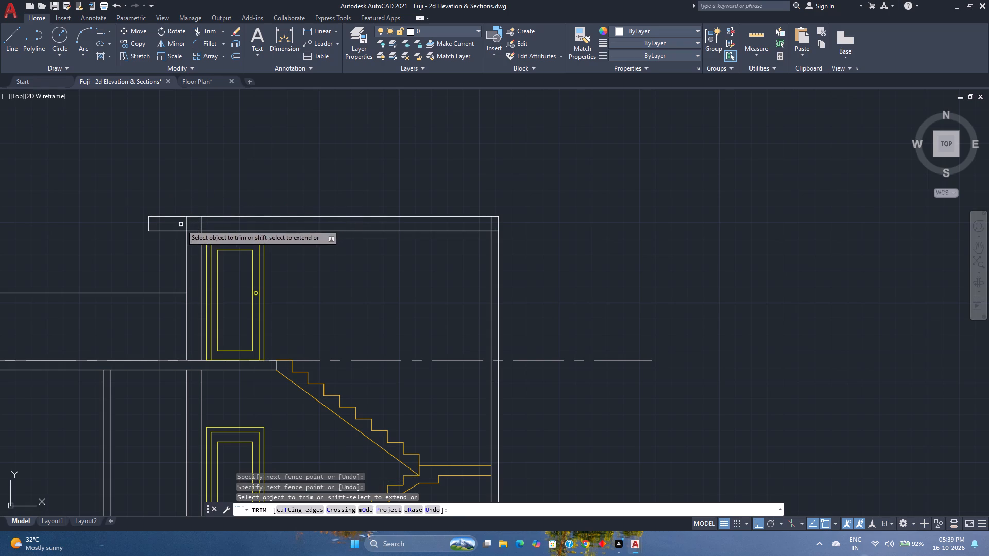
click(181, 224)
click(492, 222)
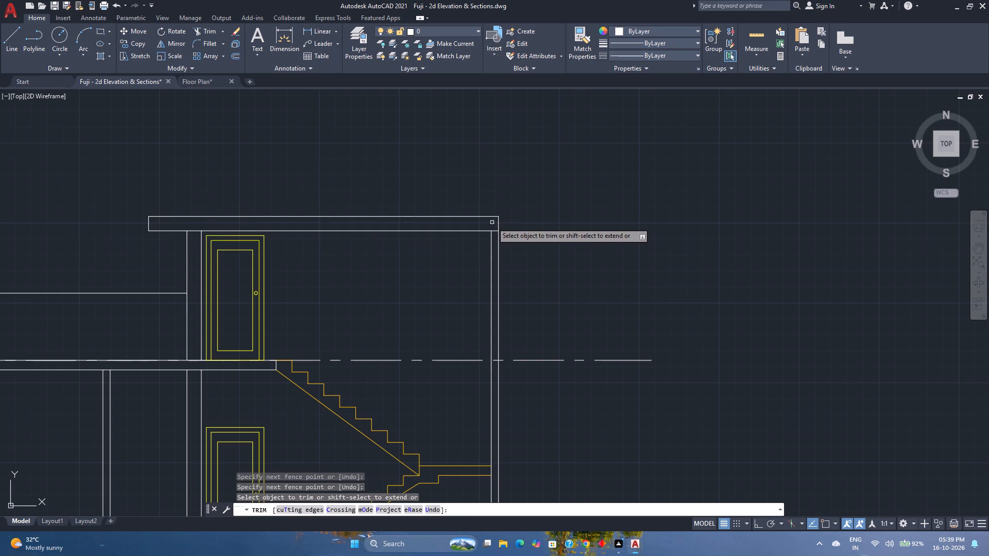
scroll(401, 283, down, 2)
middle_drag(401, 283, 419, 273)
middle_click(419, 273)
key(Escape)
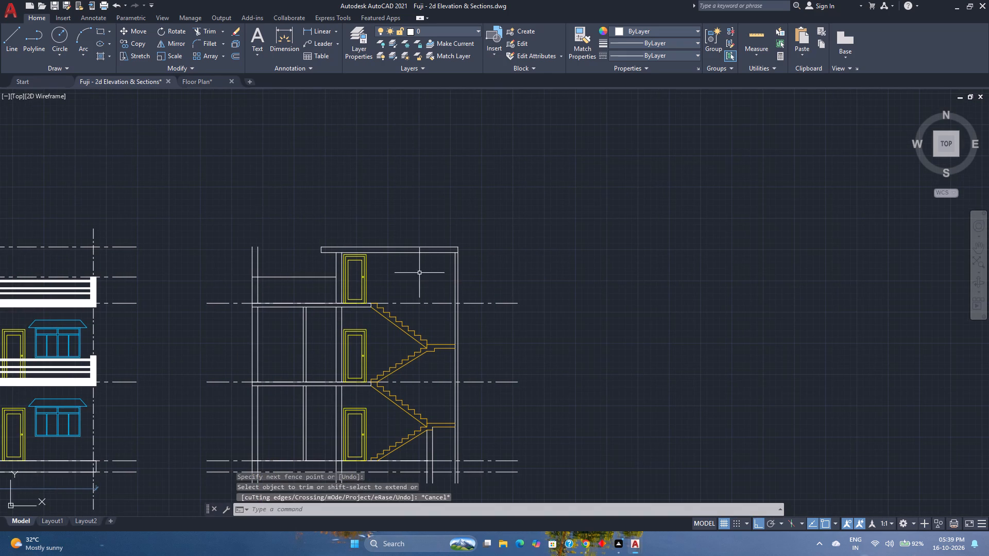
Trim the terrace's outer wall lines where they project above the horizontal parapet line.
middle_drag(262, 270, 358, 240)
middle_click(358, 240)
key(space)
click(370, 233)
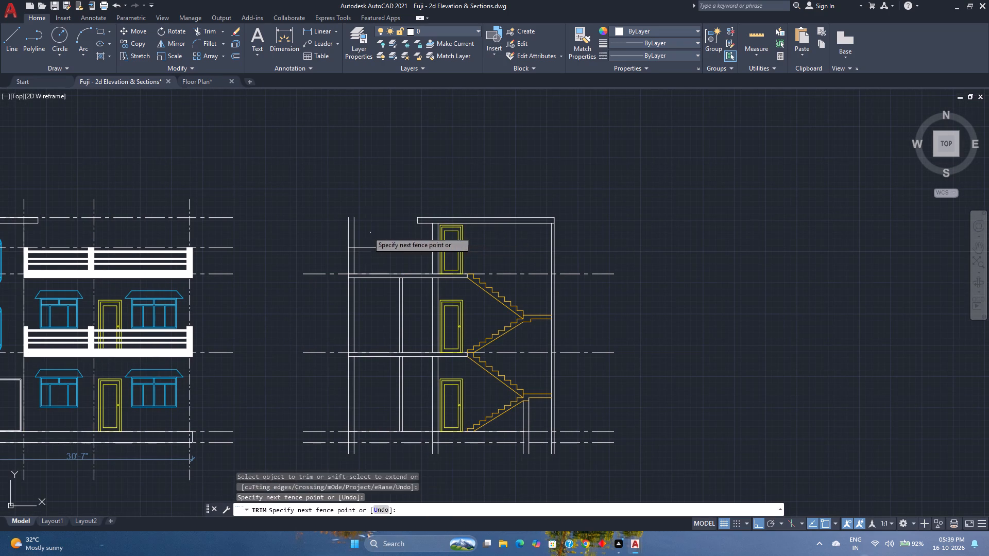
click(331, 223)
key(Escape)
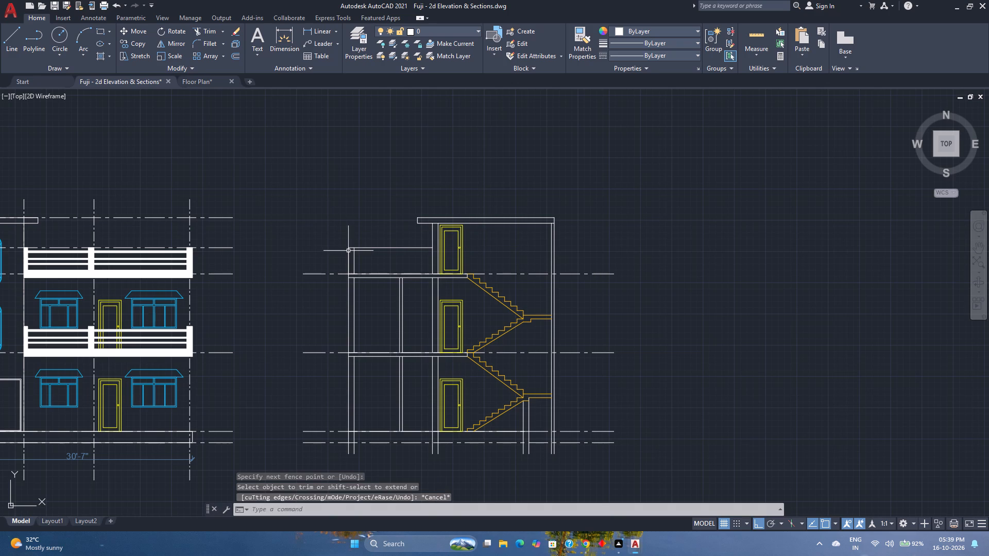
Save the drawing.
key(ctrl+s)
Examine the whole side section against the front elevation and the floor plans.
scroll(396, 271, down, 1)
middle_drag(396, 271, 396, 254)
middle_click(396, 254)
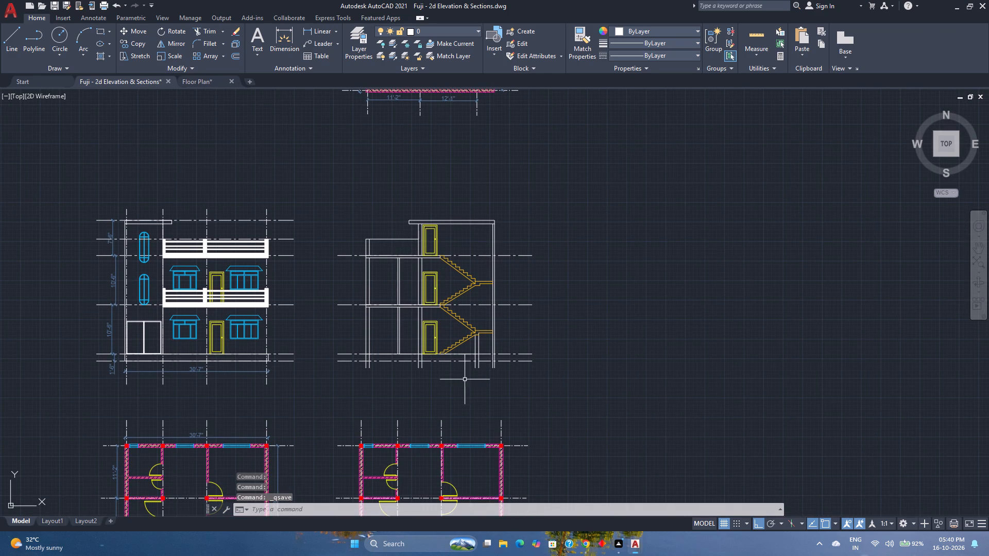
scroll(464, 341, up, 2)
scroll(464, 336, down, 1)
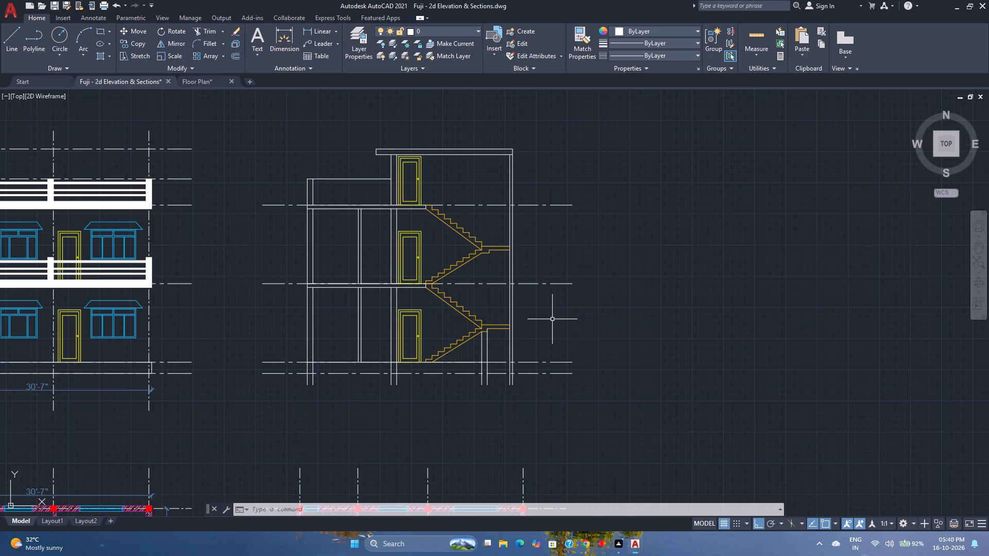
scroll(490, 248, down, 2)
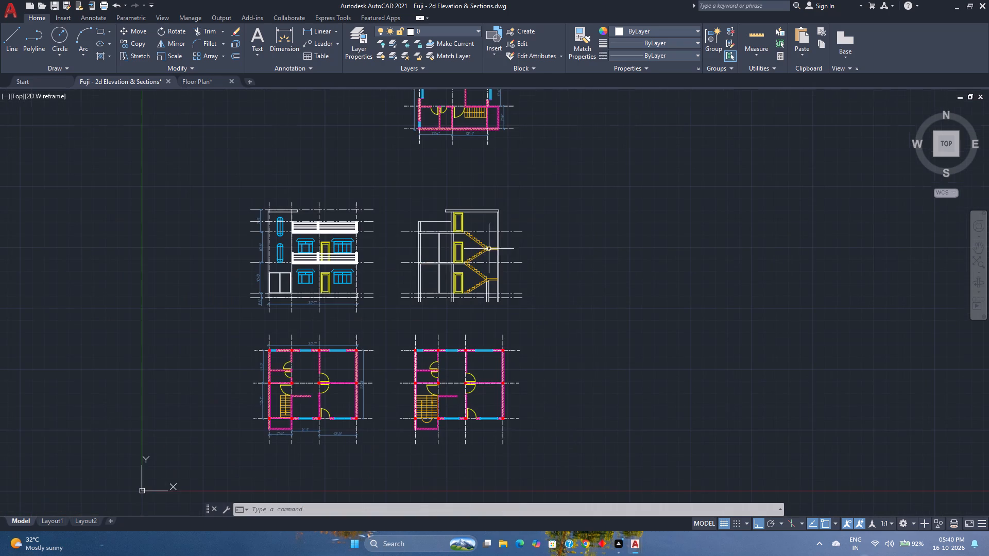
scroll(461, 263, up, 2)
middle_drag(461, 263, 498, 251)
middle_click(498, 251)
scroll(494, 241, down, 1)
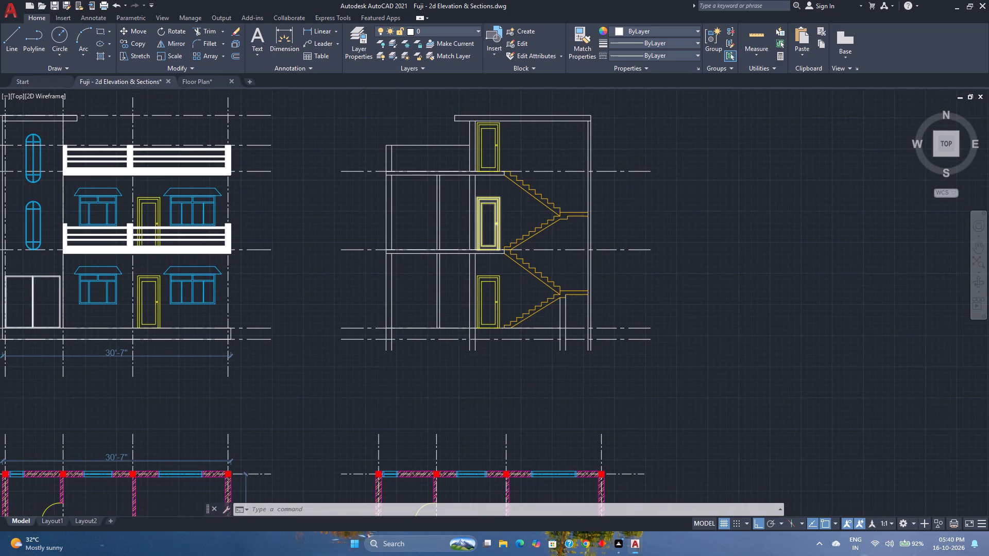
scroll(494, 241, down, 1)
scroll(440, 279, up, 1)
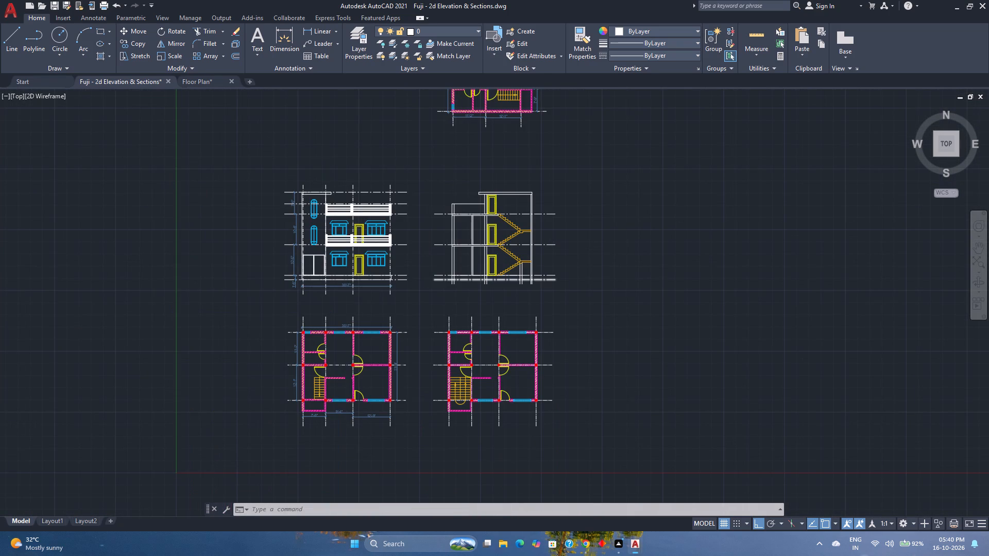
scroll(440, 279, down, 1)
scroll(551, 292, up, 1)
middle_drag(551, 292, 559, 312)
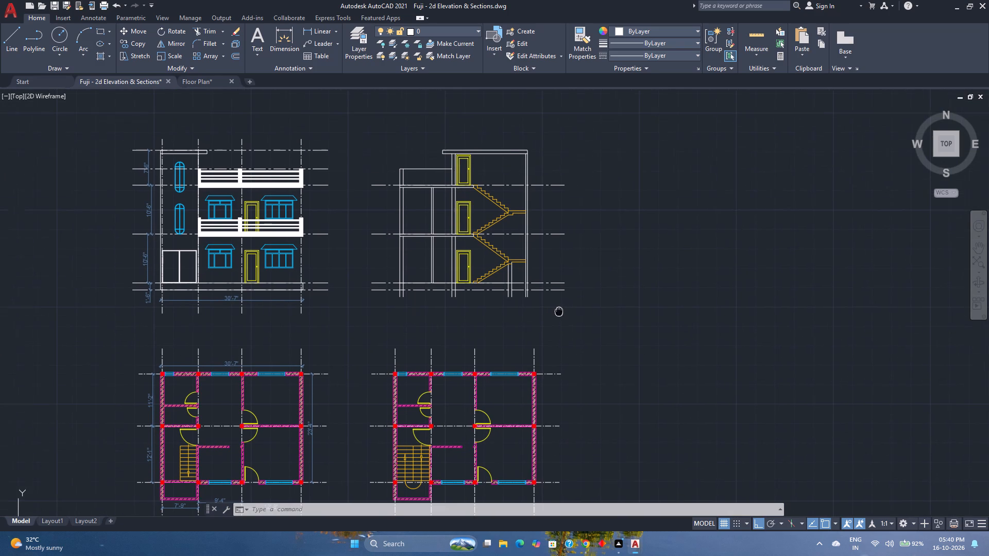
middle_drag(559, 312, 559, 316)
scroll(559, 316, down, 1)
scroll(469, 263, up, 2)
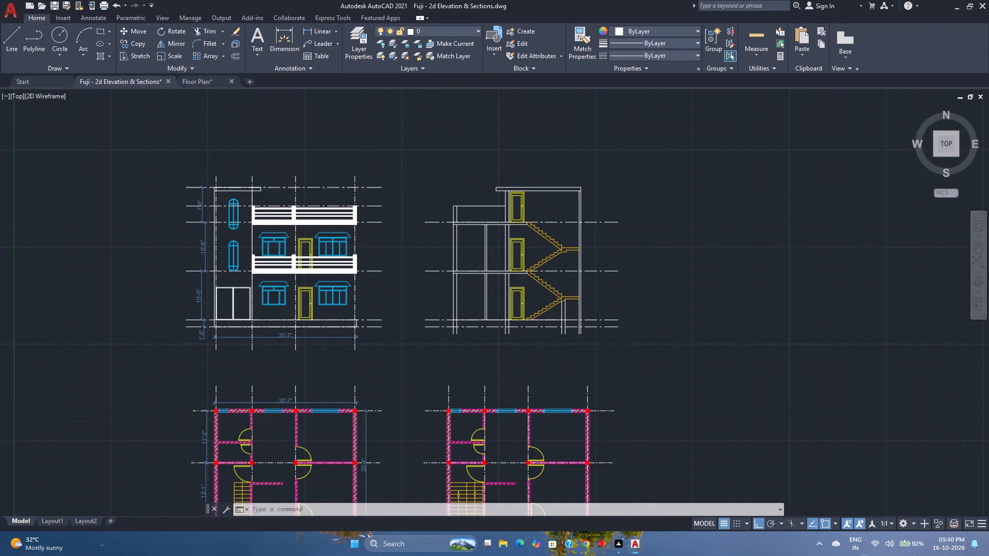
scroll(650, 282, up, 2)
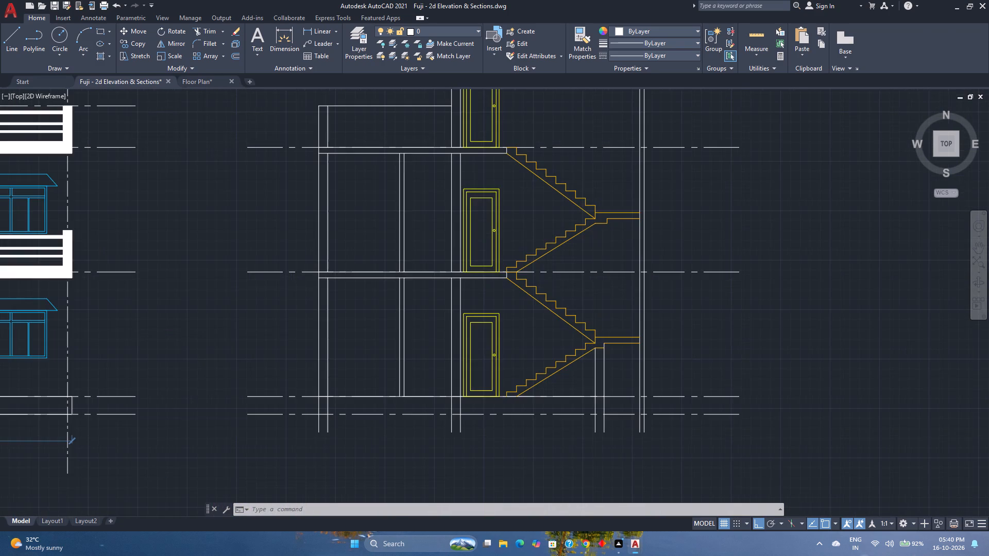
scroll(558, 380, down, 1)
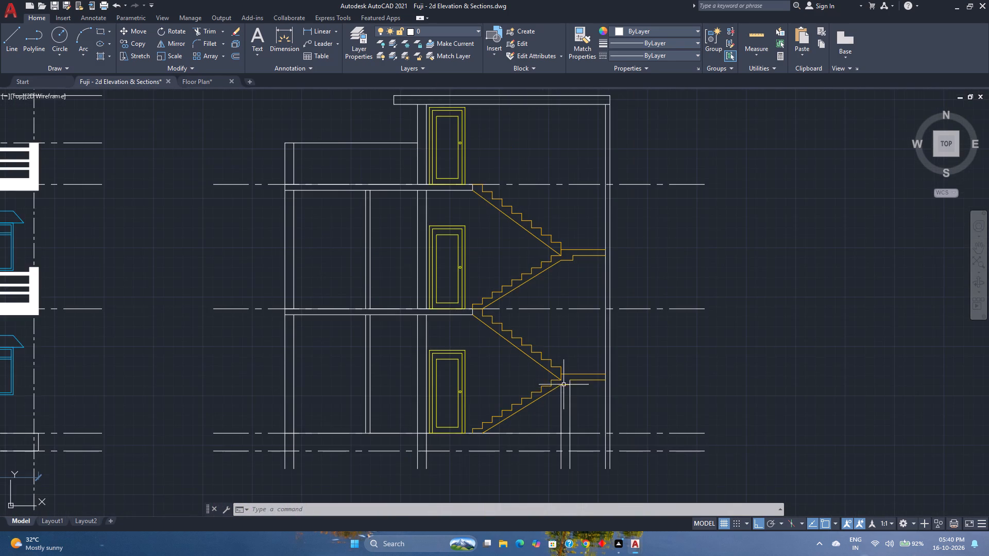
Stretch the top end of the inner wall line beneath the lower stair landing down to the short stepped soffit line.
scroll(564, 385, up, 2)
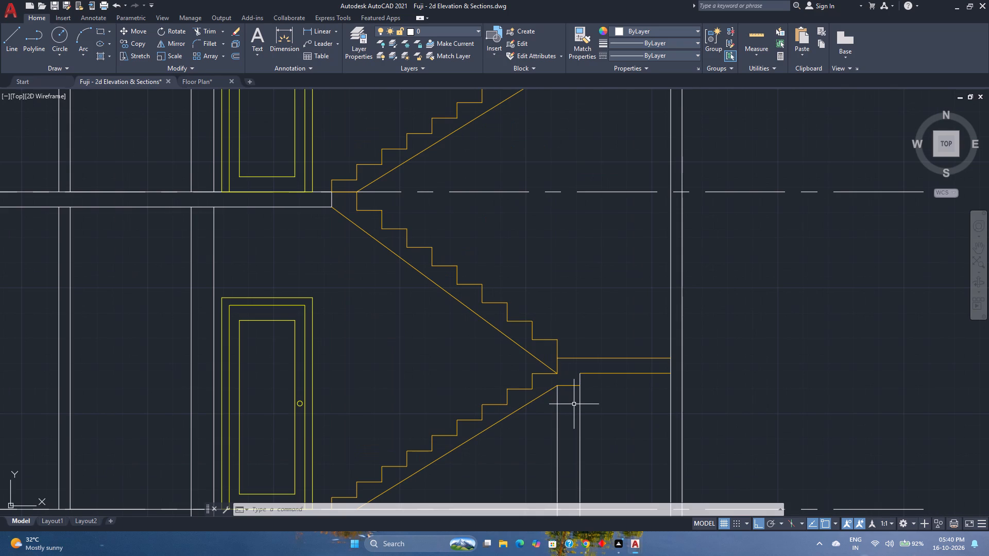
scroll(576, 390, up, 3)
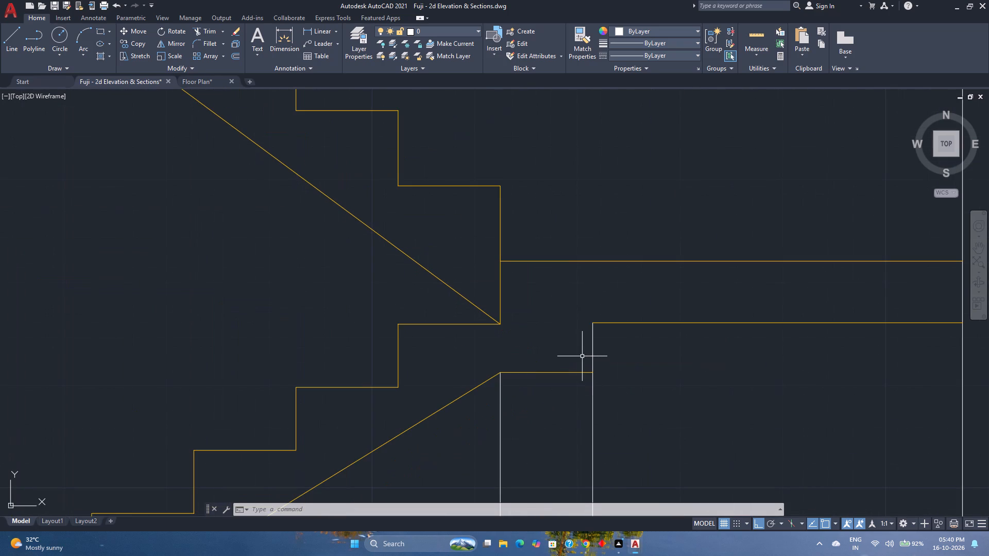
scroll(582, 356, down, 1)
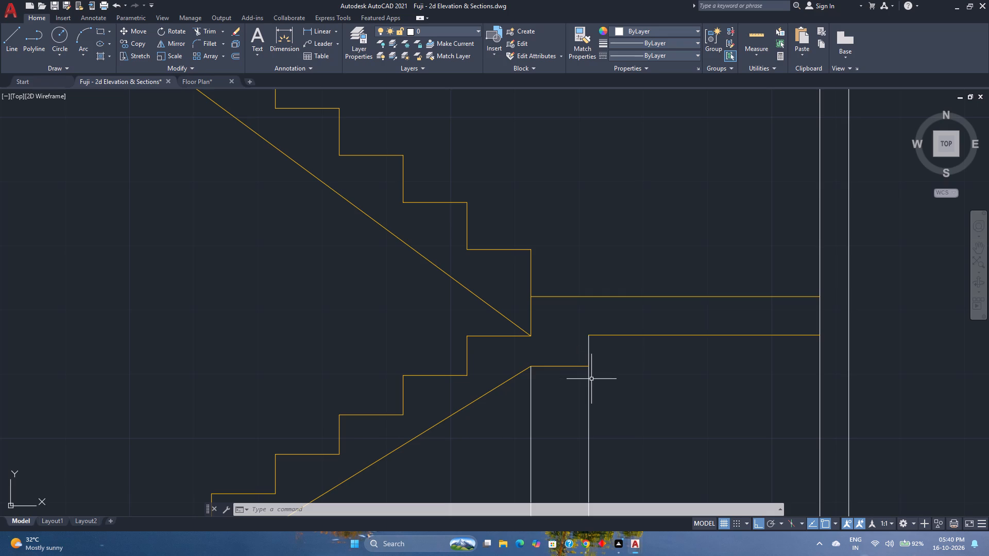
scroll(591, 379, down, 2)
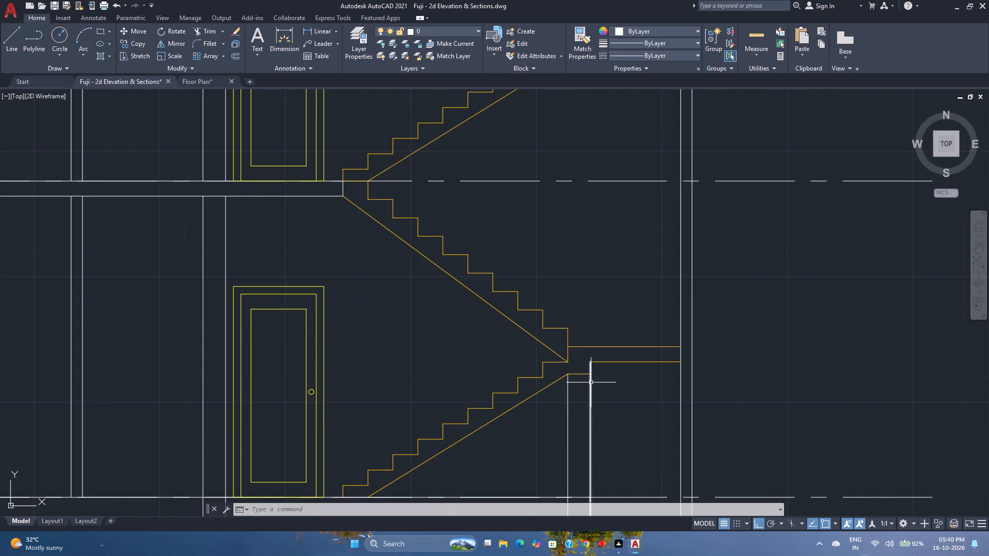
click(591, 383)
scroll(595, 356, up, 2)
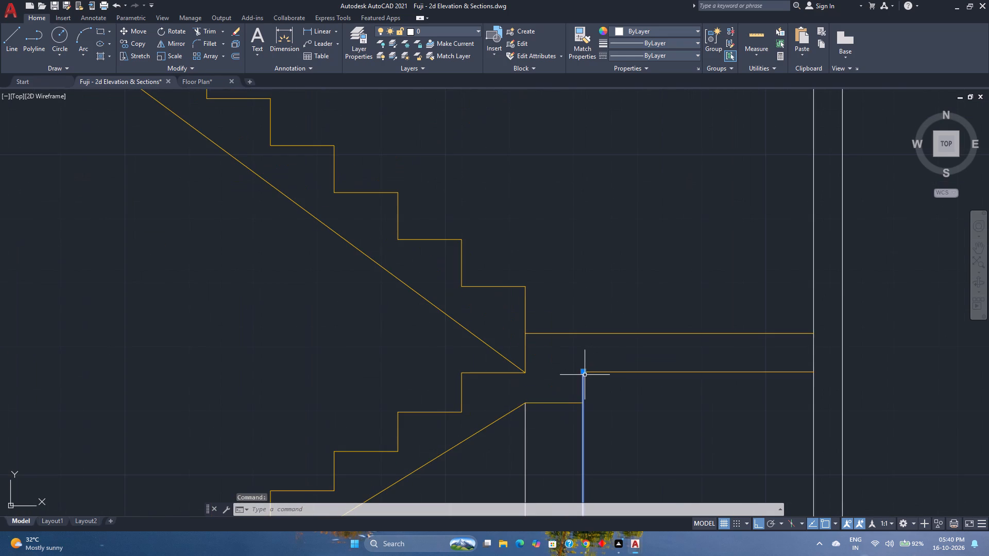
click(584, 371)
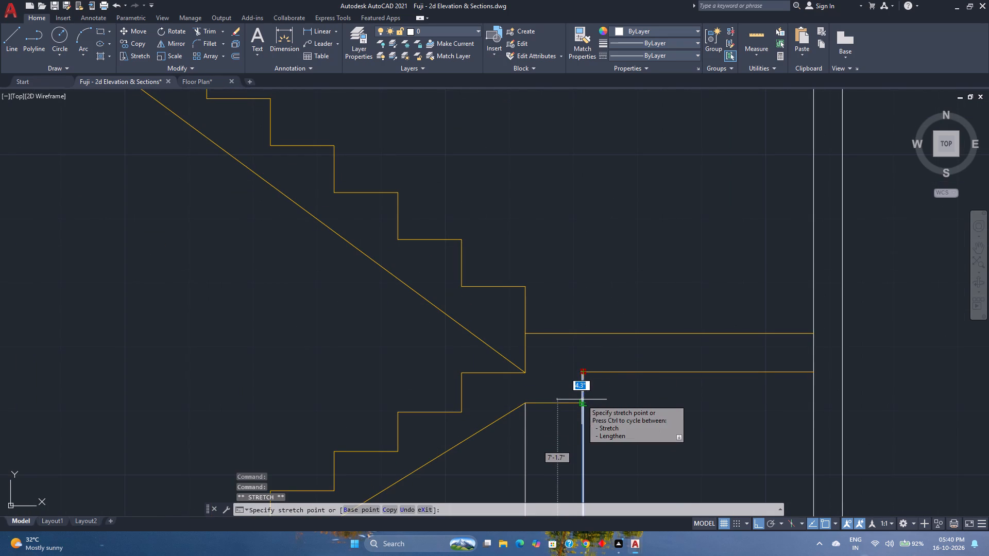
click(582, 402)
scroll(613, 394, down, 2)
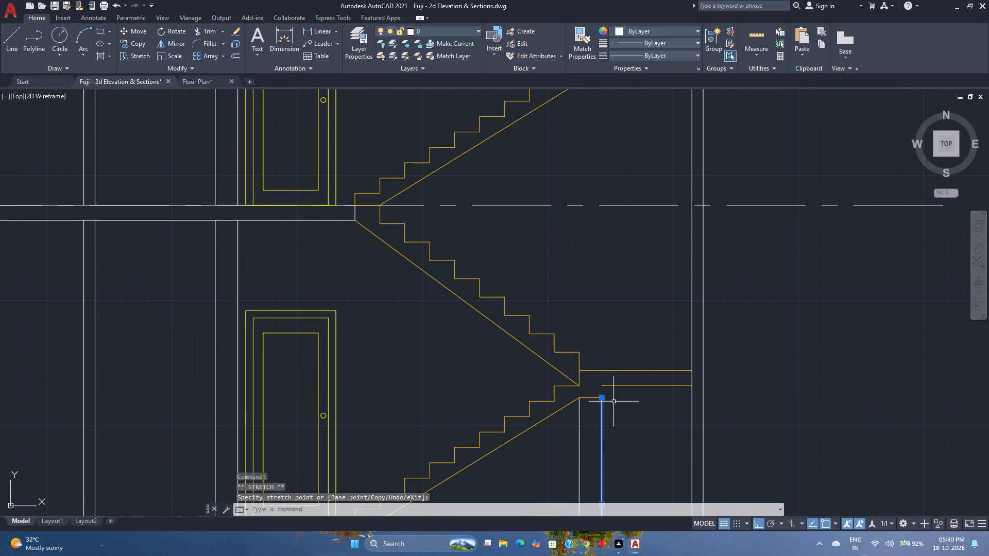
key(Escape)
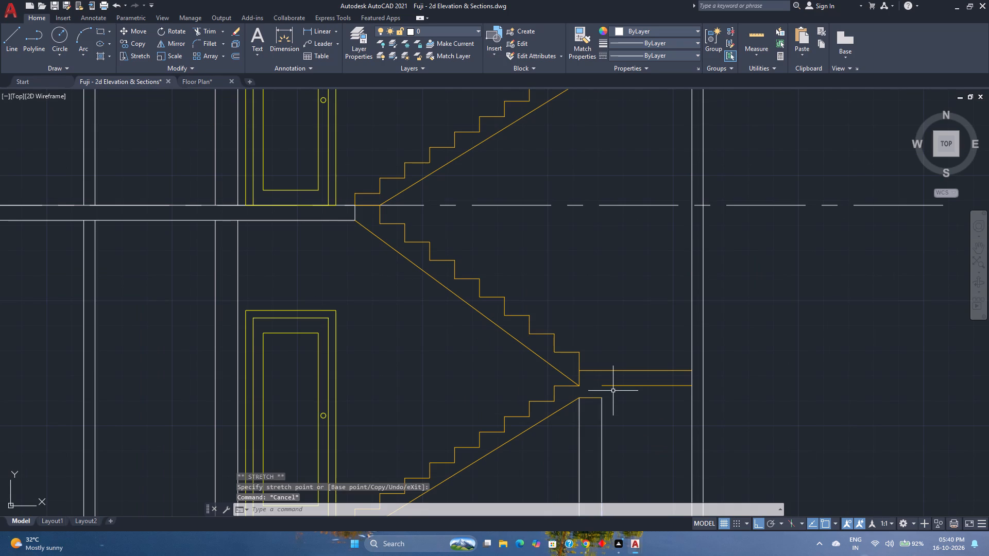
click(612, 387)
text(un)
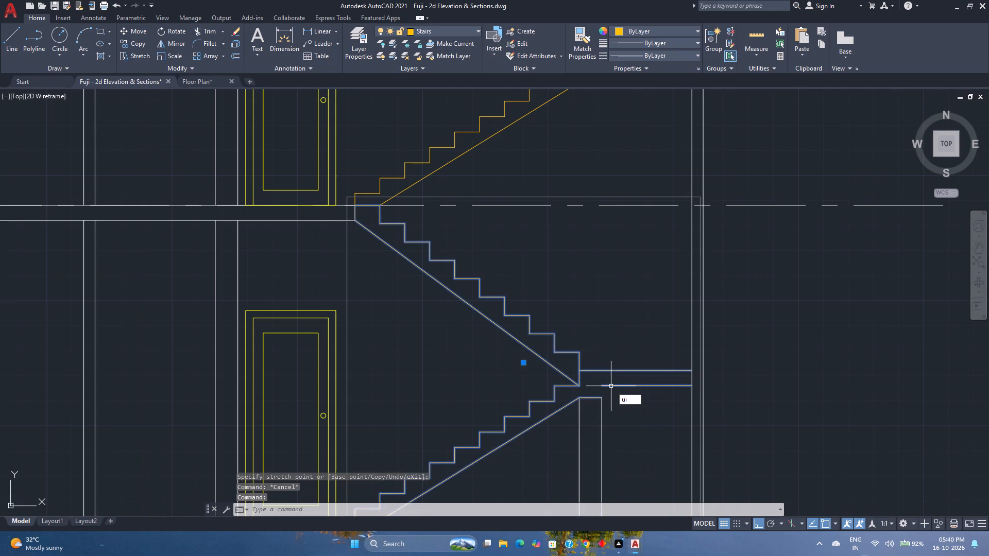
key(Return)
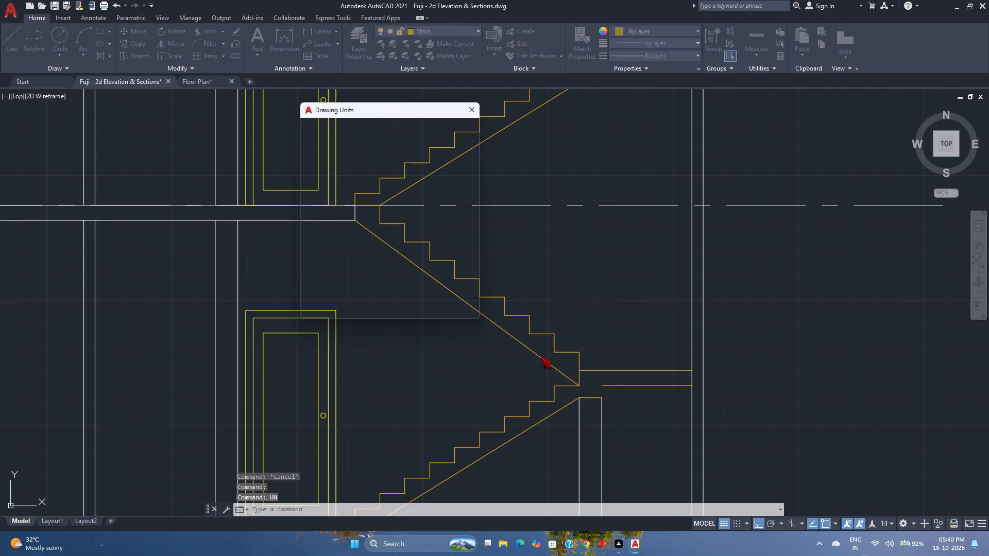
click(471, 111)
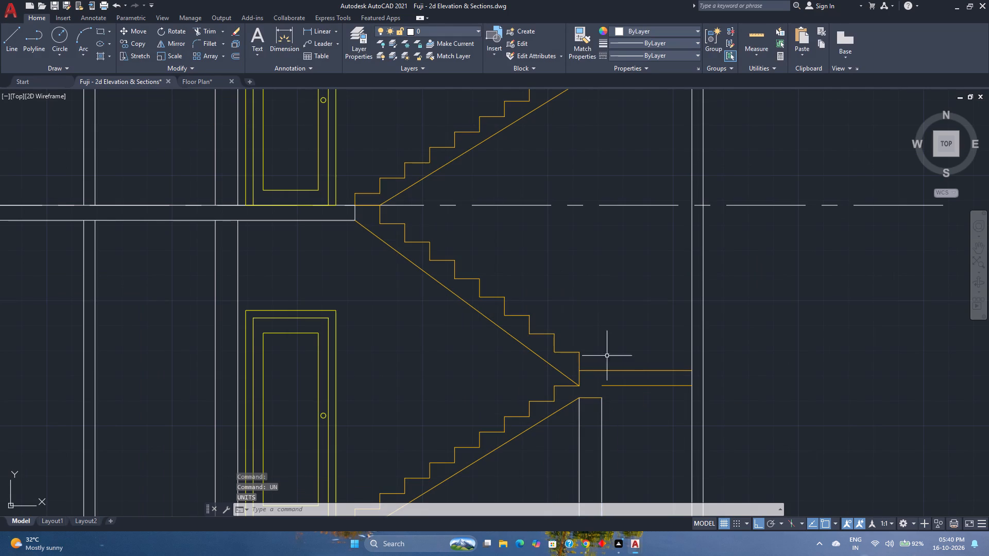
Draw a short vertical line joining the lower landing's soffit to the stepped soffit line above the wall, and assign it to the Stairs layer.
click(5, 41)
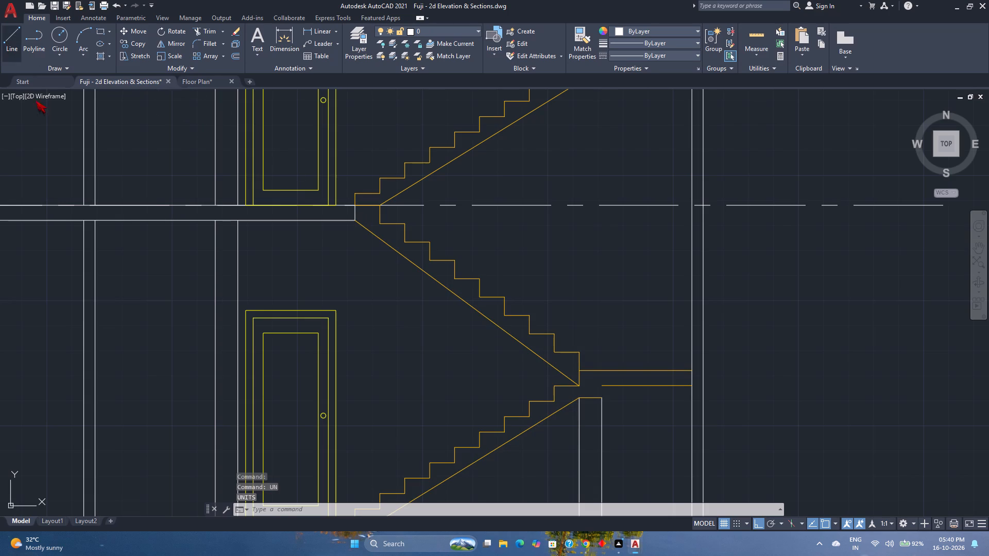
scroll(561, 384, up, 2)
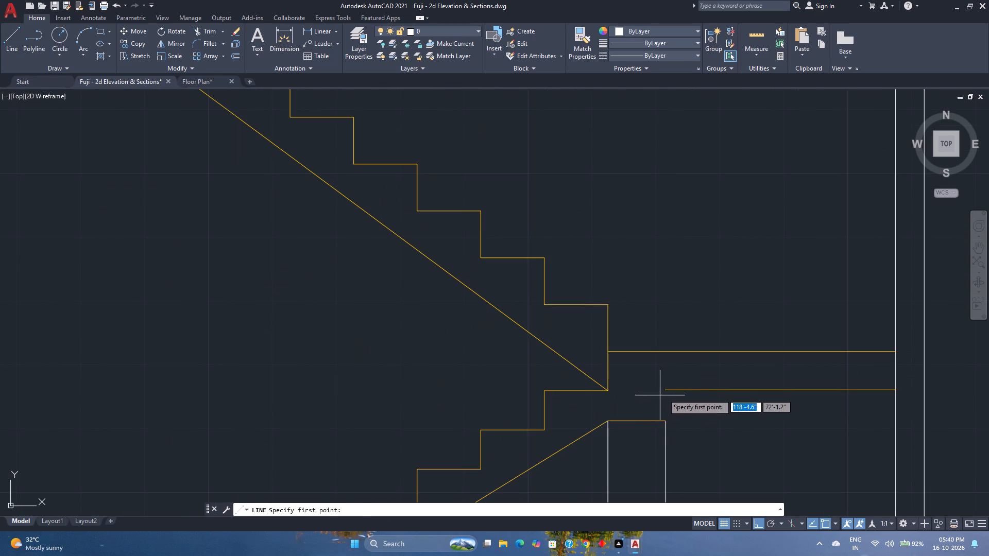
click(668, 393)
click(668, 421)
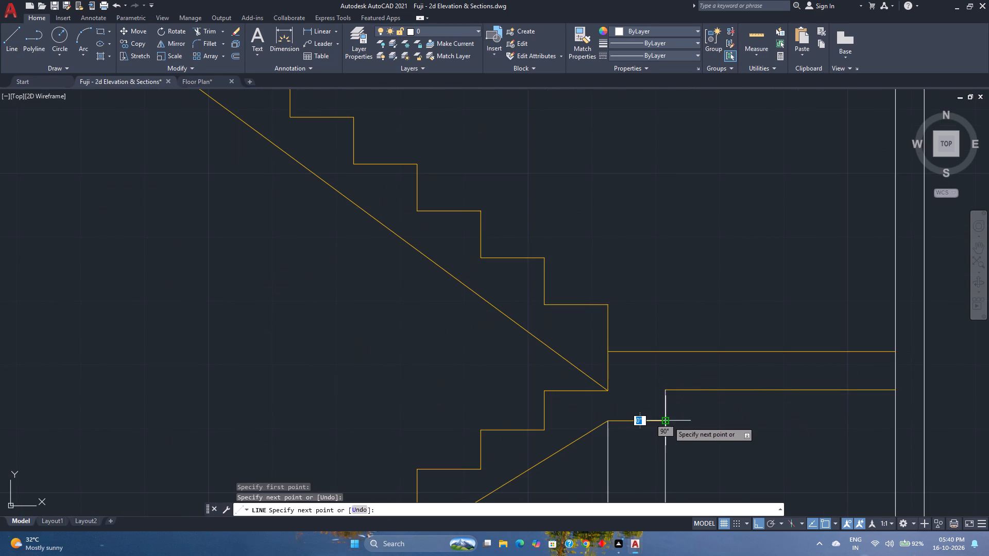
key(Escape)
click(677, 411)
click(653, 403)
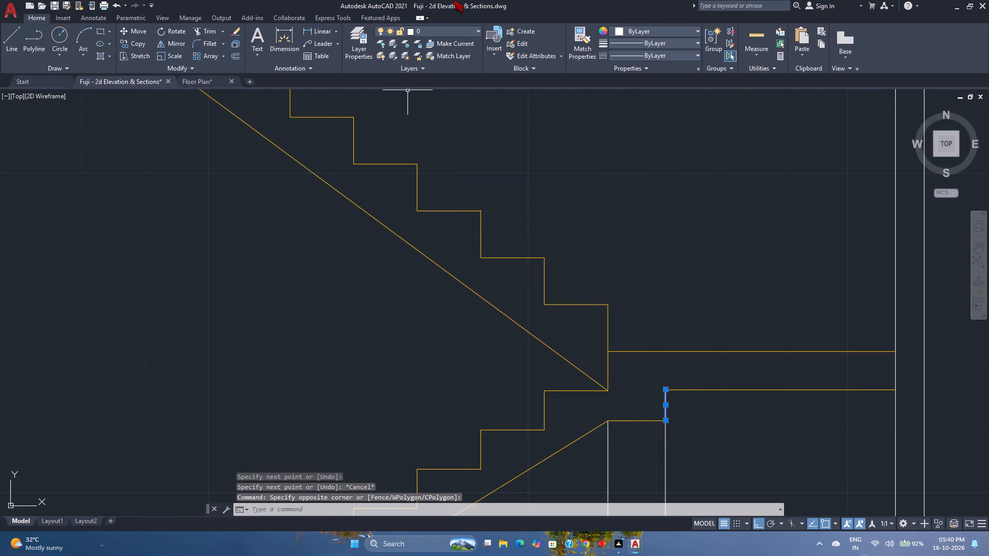
click(453, 31)
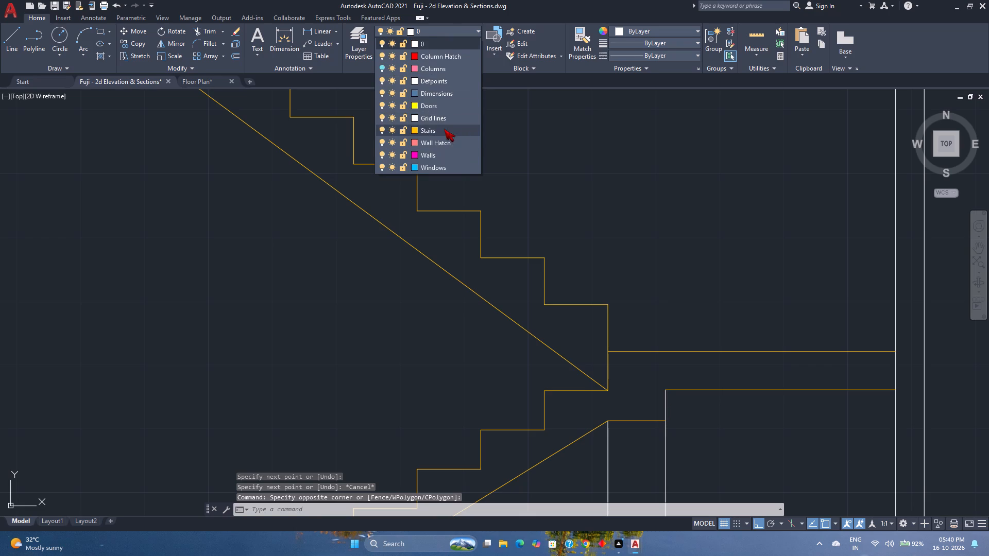
click(444, 129)
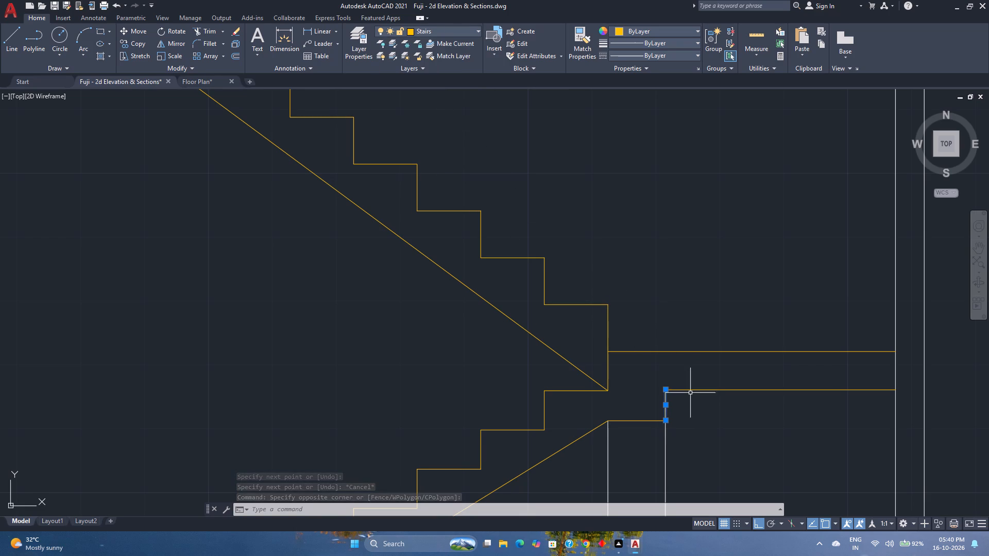
Group the new vertical line with the existing staircase group.
click(689, 393)
click(685, 379)
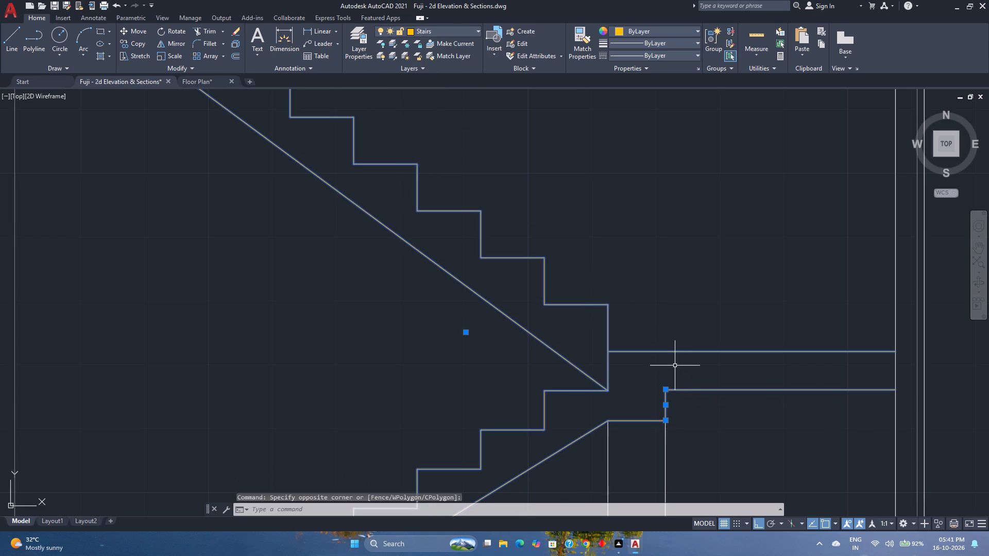
key(g)
key(Return)
Examine the stair landings and the whole side section against the front elevation.
scroll(675, 354, down, 2)
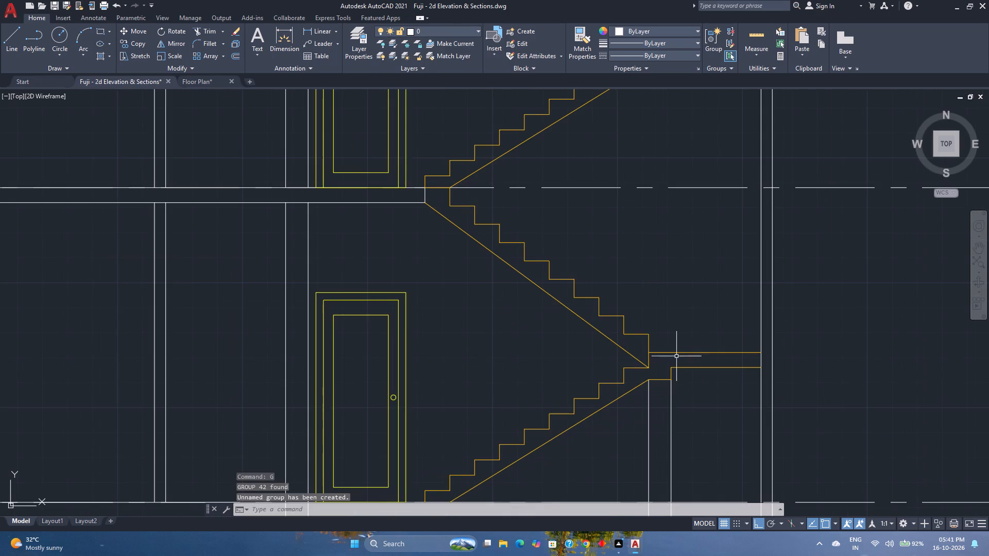
scroll(676, 347, down, 4)
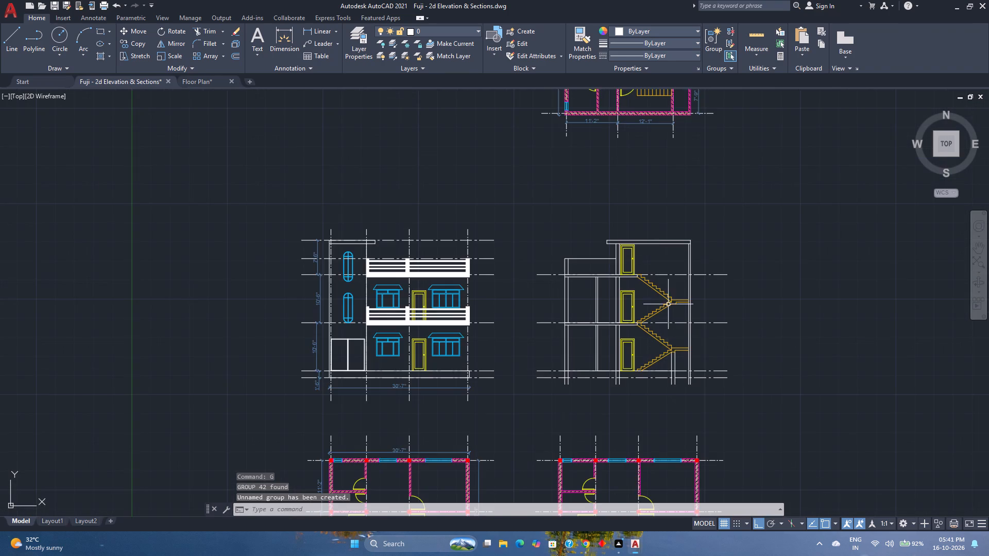
scroll(668, 304, up, 2)
middle_drag(688, 329, 669, 302)
middle_click(669, 302)
scroll(669, 302, up, 1)
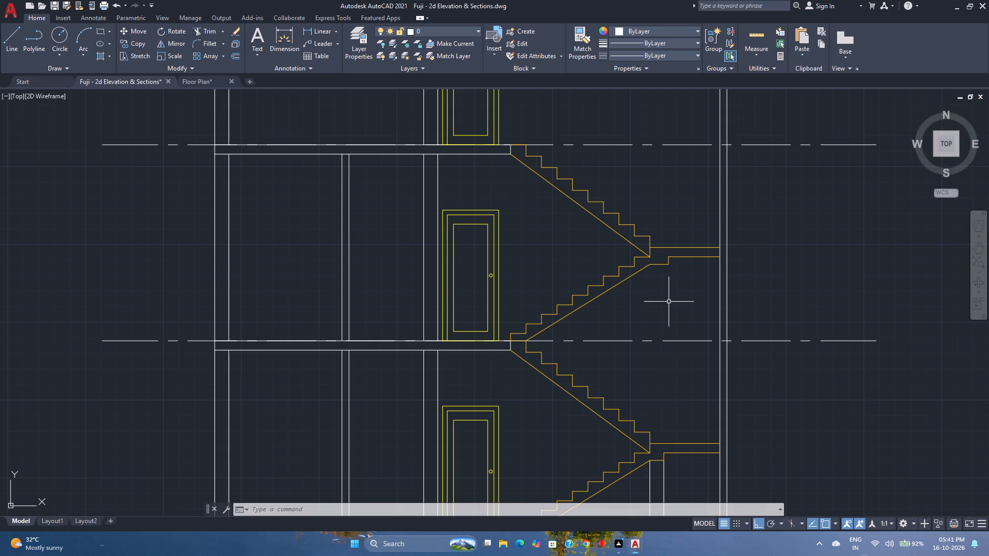
scroll(669, 302, down, 3)
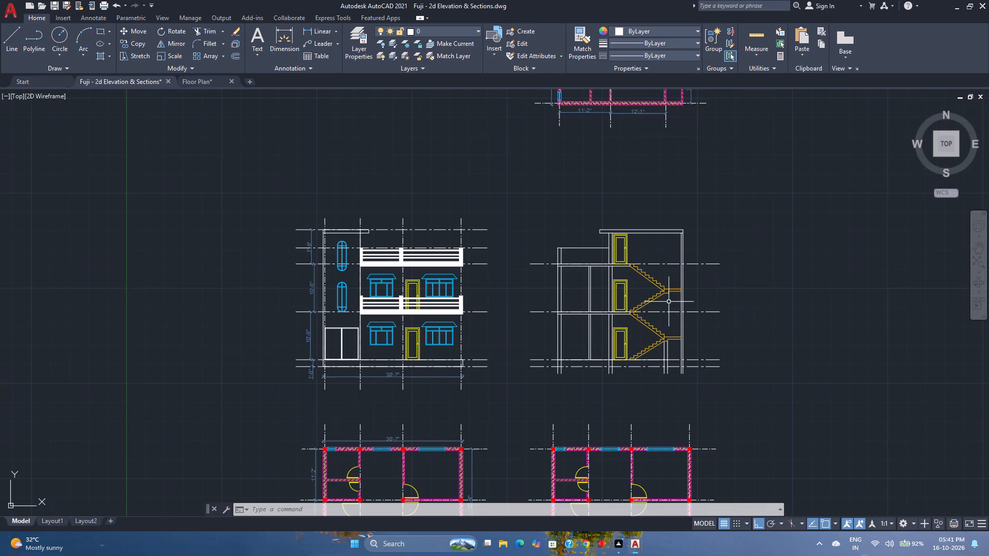
middle_drag(668, 302, 607, 302)
middle_click(607, 302)
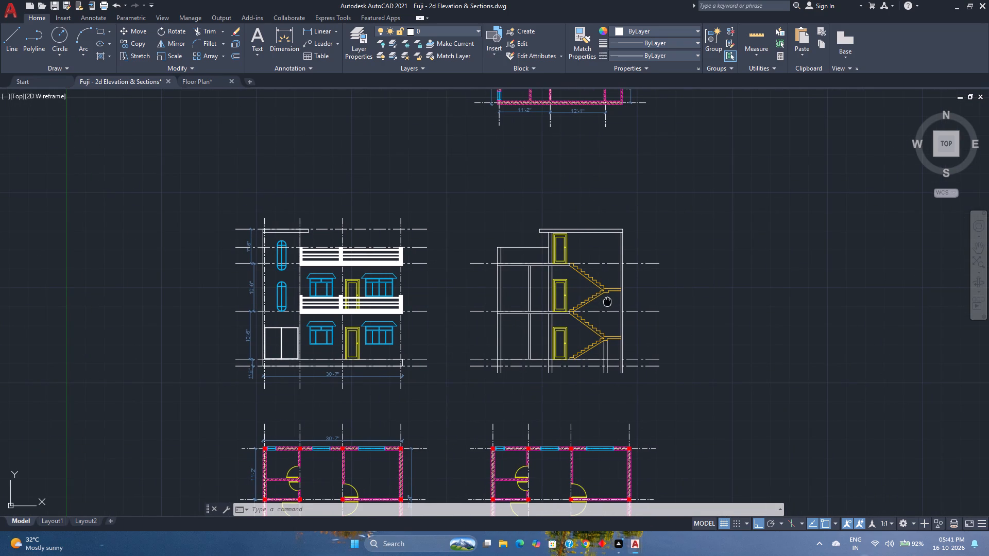
scroll(609, 304, up, 3)
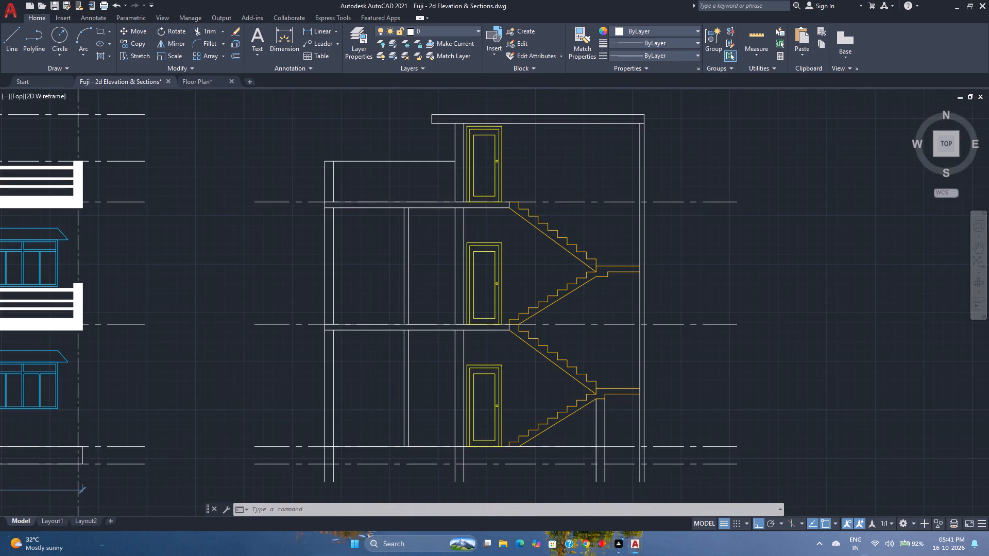
scroll(609, 304, down, 1)
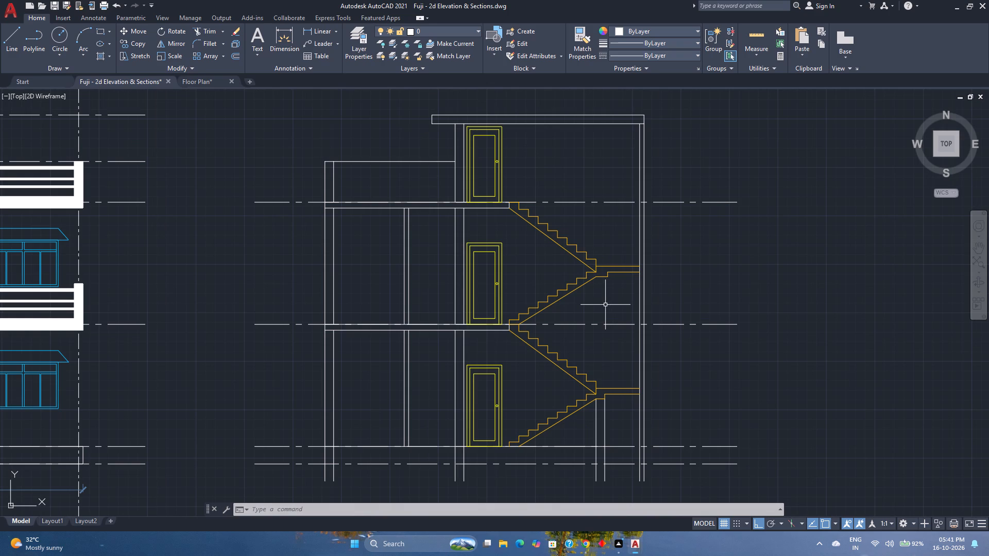
scroll(605, 305, down, 1)
middle_drag(605, 305, 530, 292)
middle_click(530, 292)
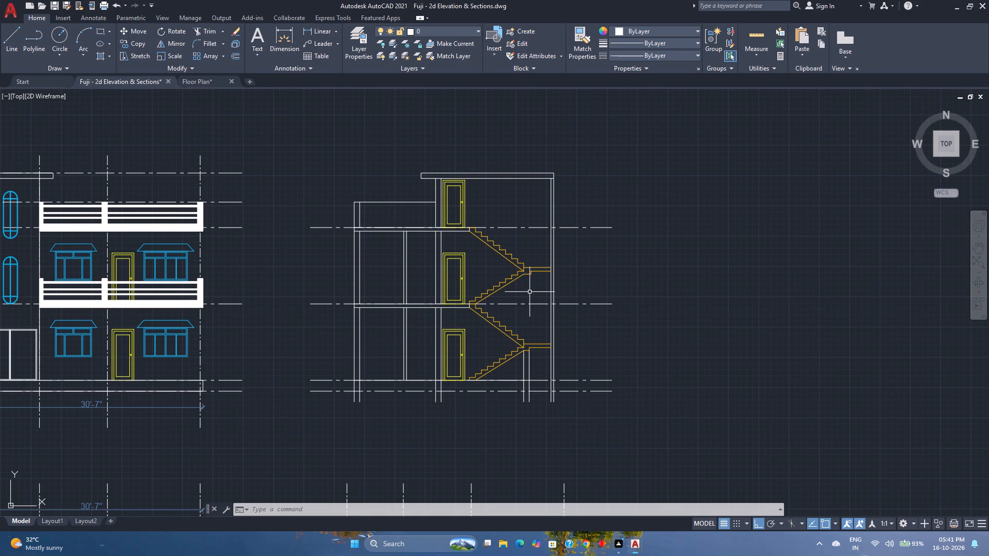
Draw a horizontal line across the thickness of the stair side's outer wall, level with the lower landing's soffit.
scroll(556, 363, up, 2)
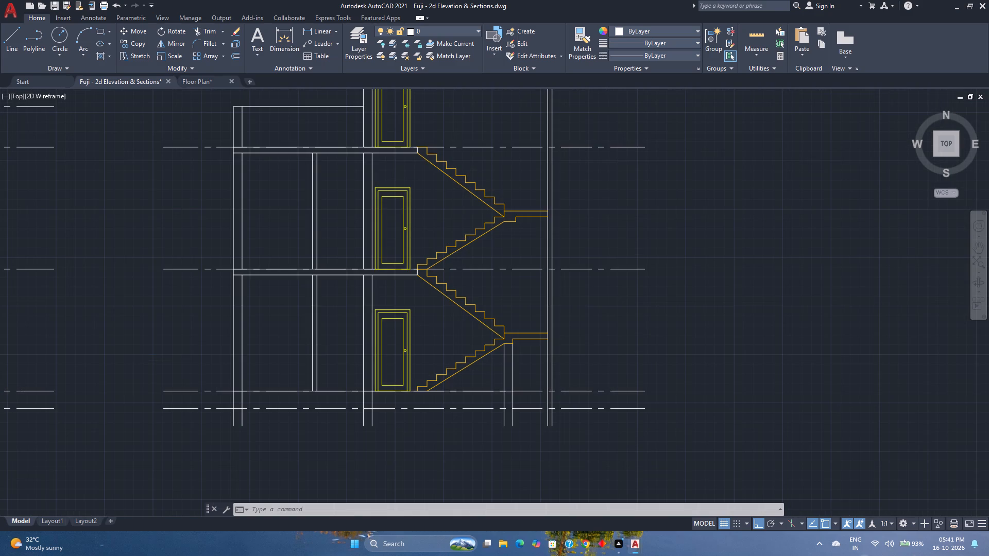
scroll(535, 341, up, 2)
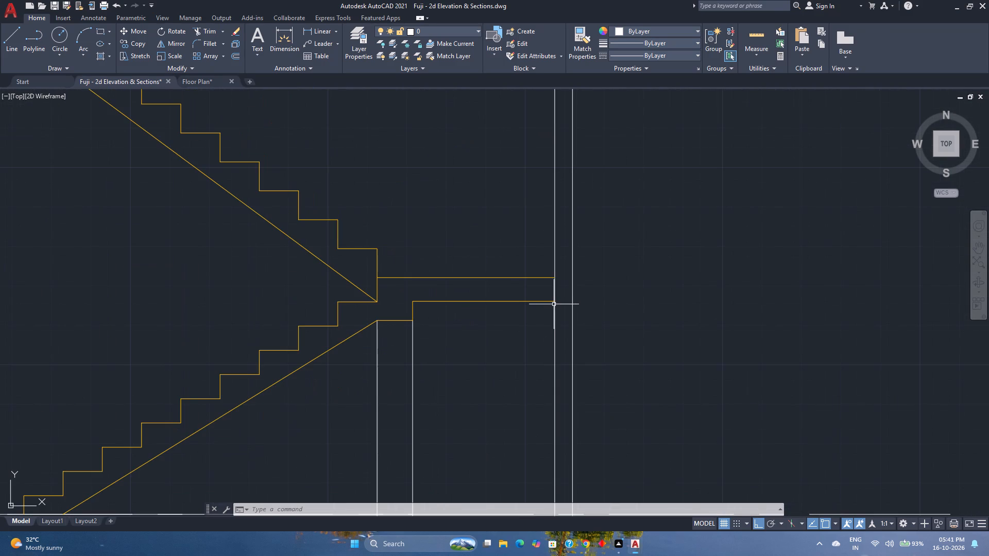
click(17, 37)
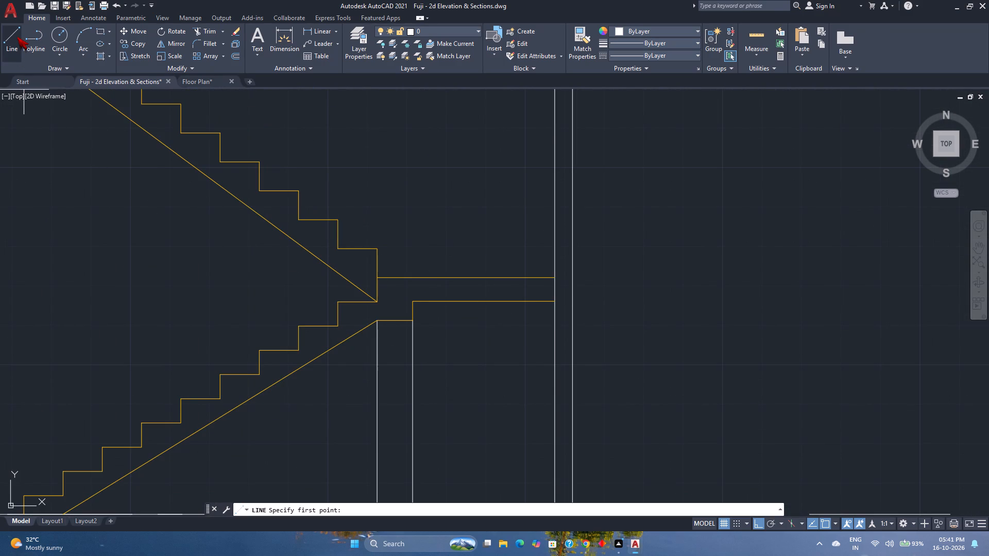
click(555, 304)
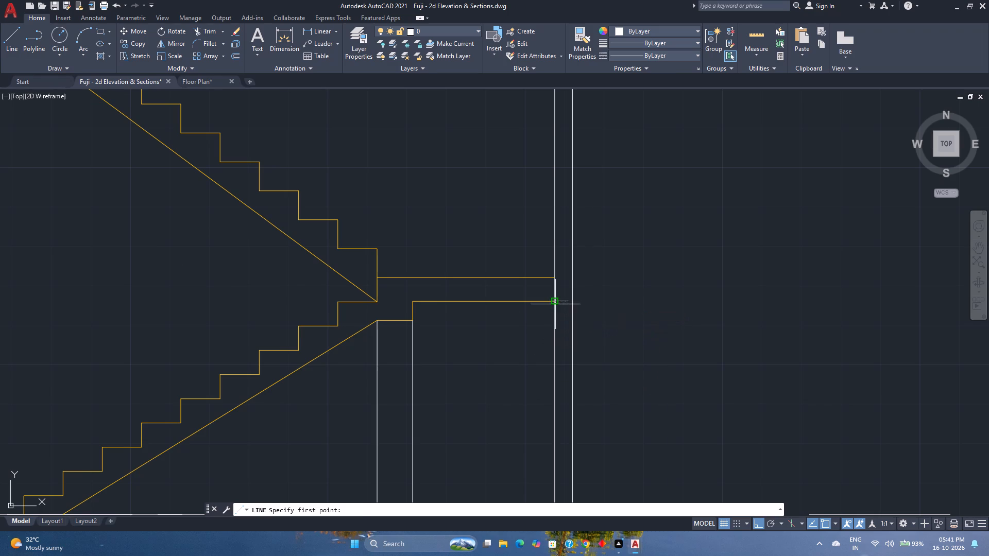
click(574, 305)
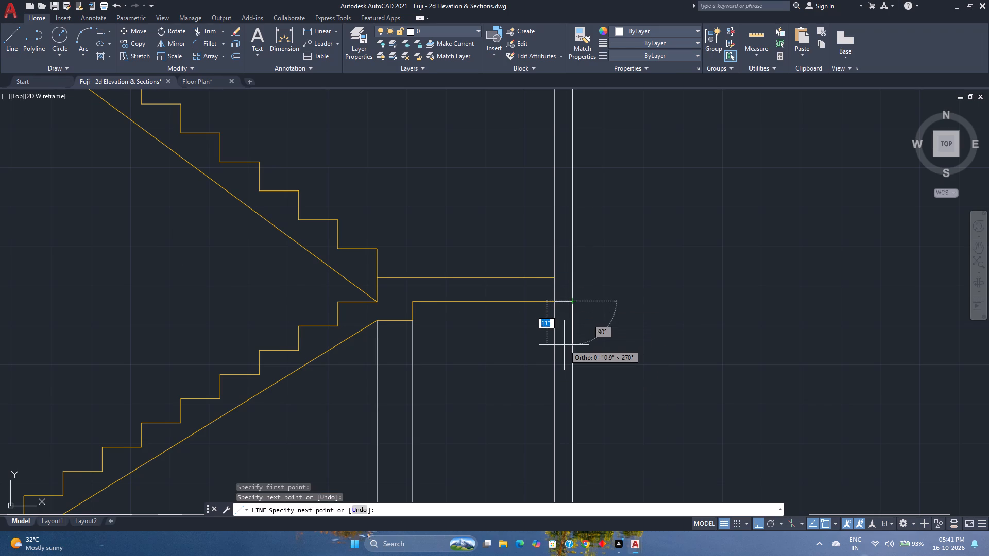
key(Escape)
Trim both outer wall lines on the stair side between the lower landing's soffit level and the ground floor line.
text(tr)
key(Return)
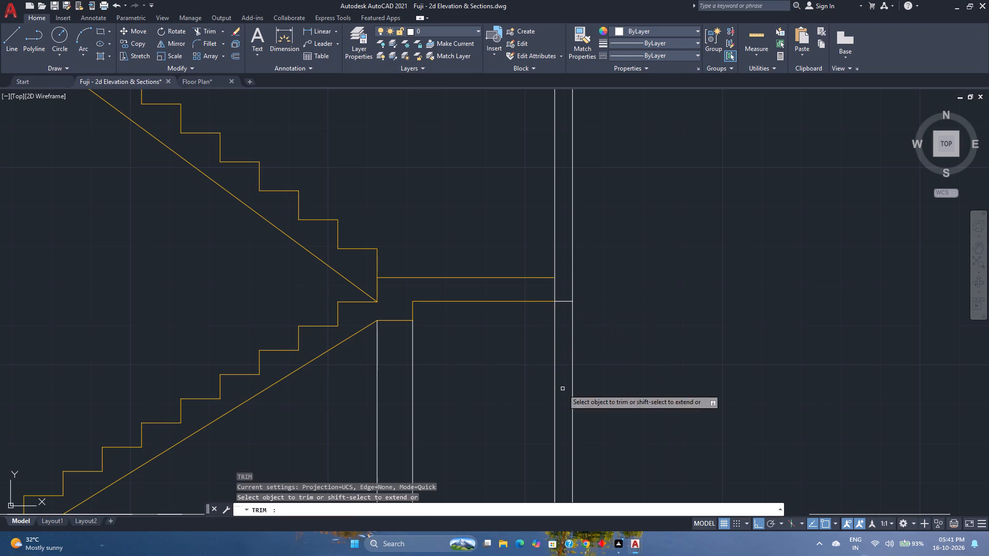
click(623, 374)
click(504, 356)
scroll(504, 356, down, 2)
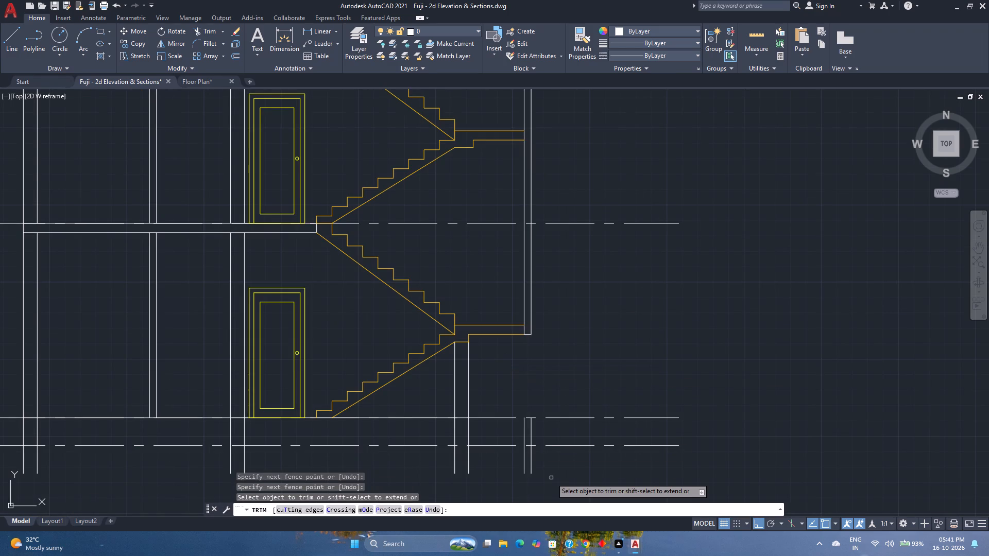
key(space)
Erase the two leftover outer wall pieces on the stair side below the ground floor line.
click(550, 478)
click(509, 464)
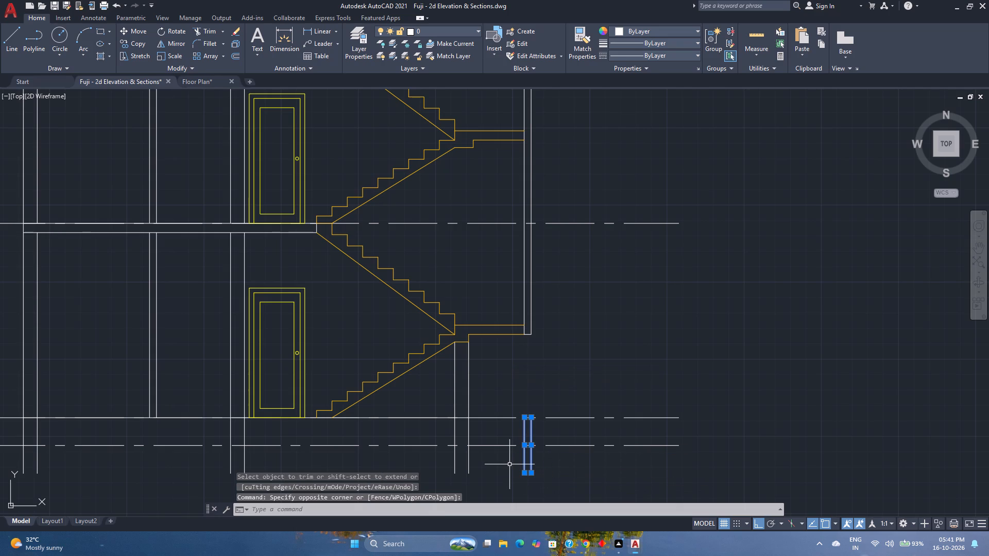
key(Delete)
Save the drawing.
scroll(509, 464, down, 2)
middle_drag(509, 464, 533, 419)
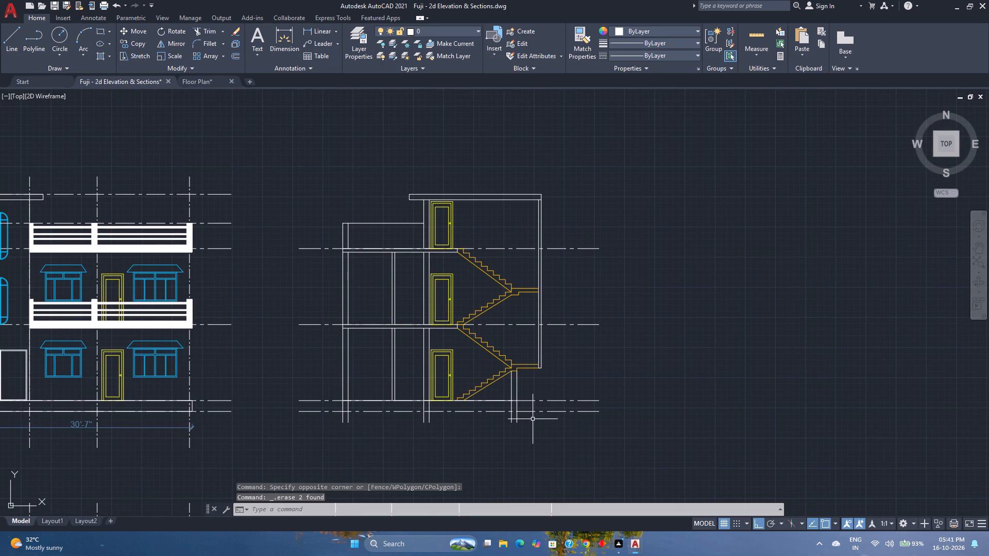
key(ctrl+s)
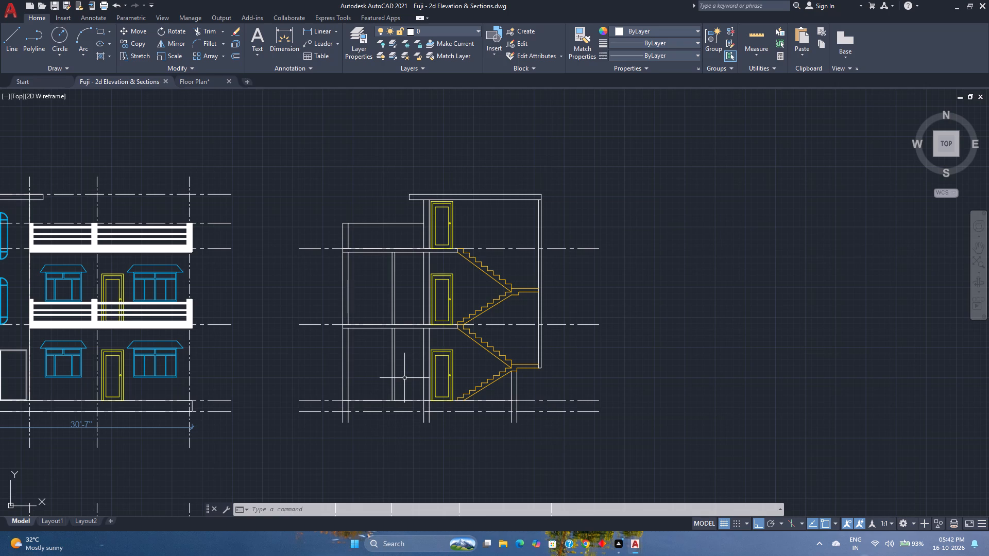
Turn off the Grid lines layer and turn on the Columns layer.
scroll(406, 346, down, 1)
middle_drag(406, 346, 421, 356)
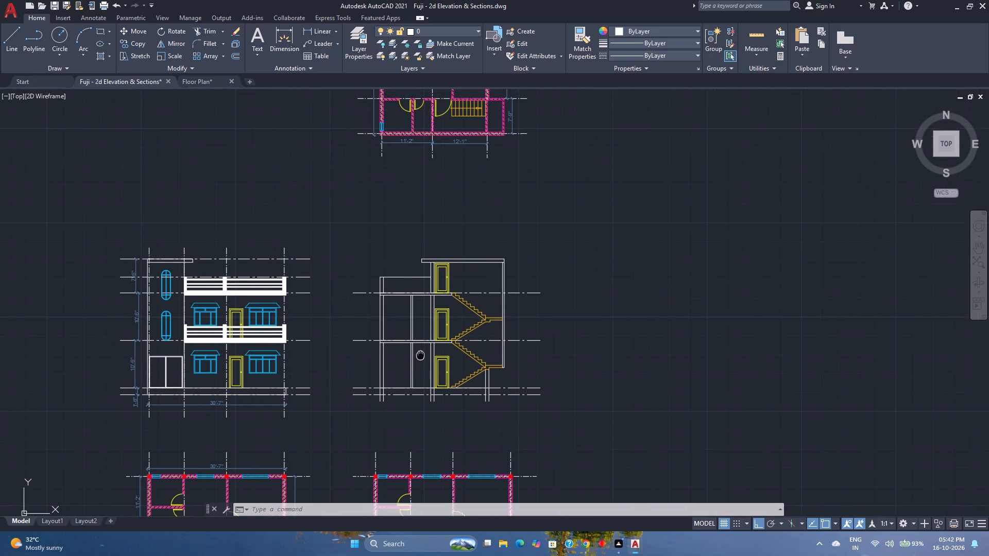
middle_drag(421, 356, 422, 359)
middle_click(422, 359)
scroll(411, 398, up, 2)
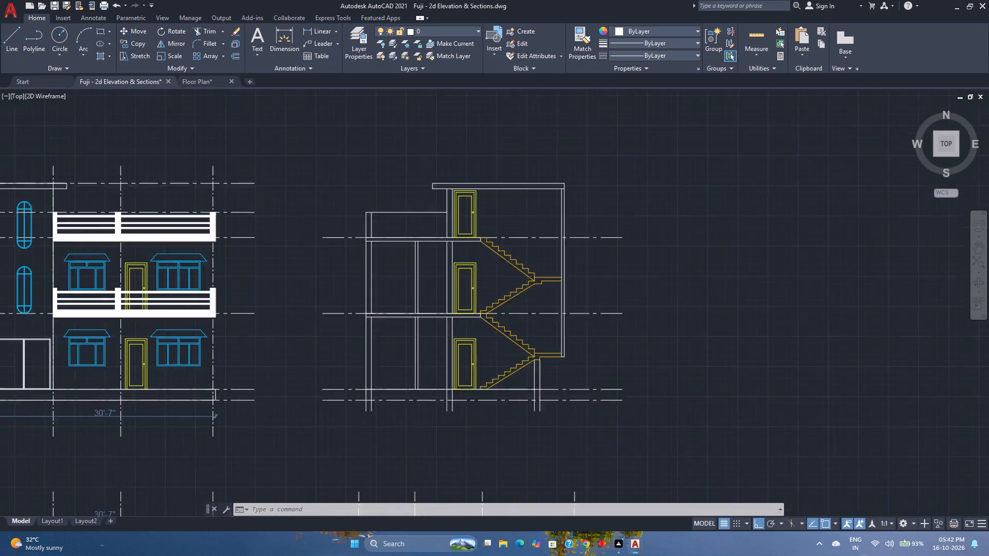
scroll(411, 398, up, 1)
scroll(381, 416, down, 2)
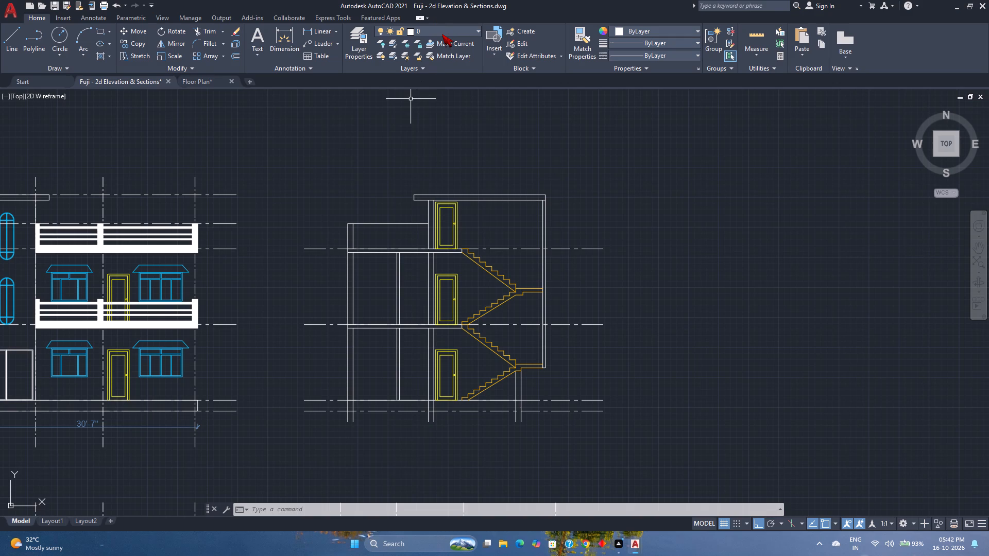
click(442, 34)
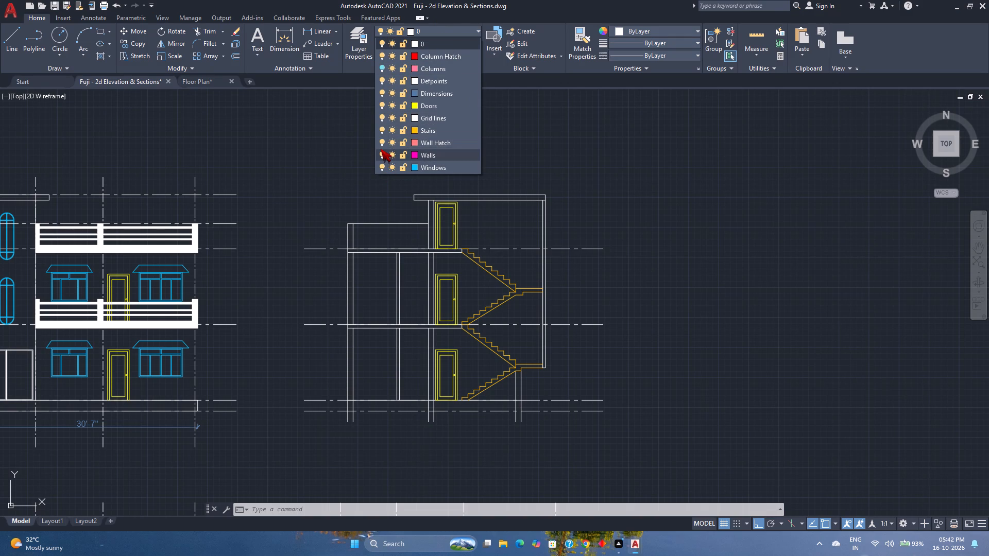
click(381, 116)
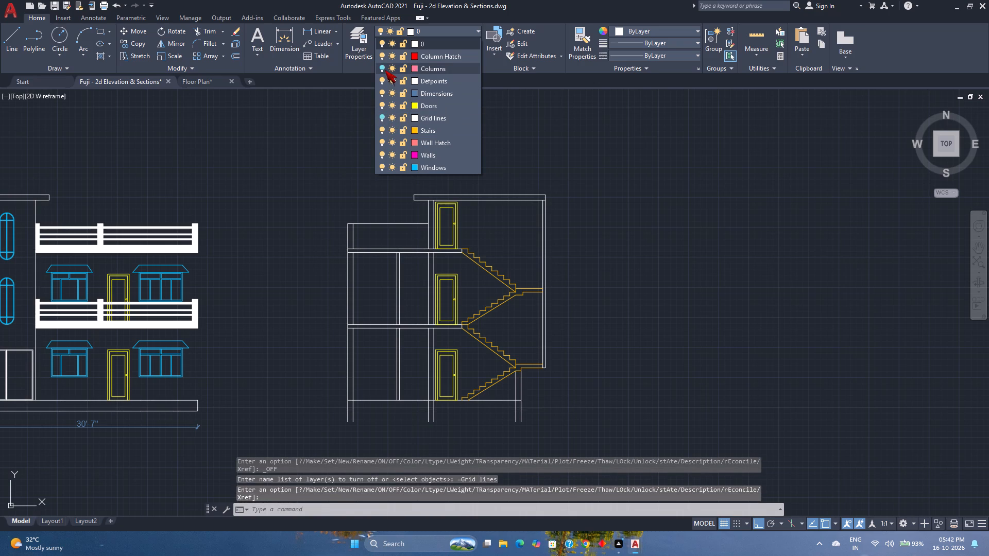
click(384, 69)
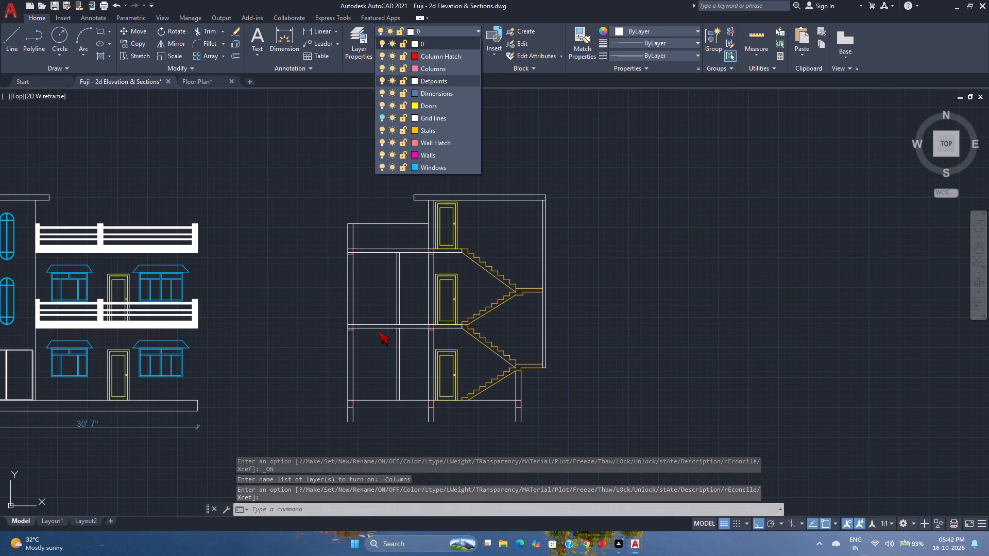
middle_drag(370, 407, 370, 392)
middle_click(370, 392)
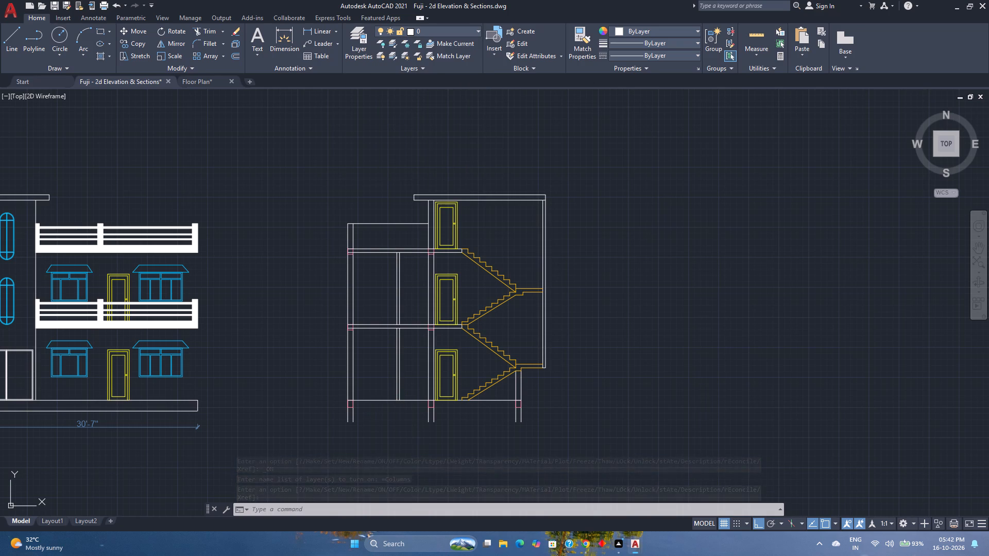
Offset the side section's ground floor line 1'6" downward.
click(235, 55)
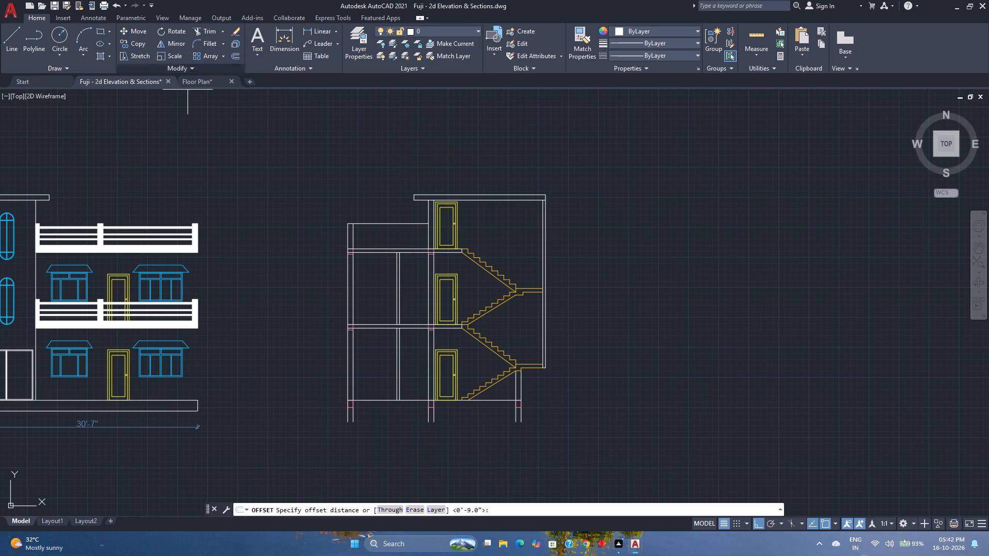
key(1)
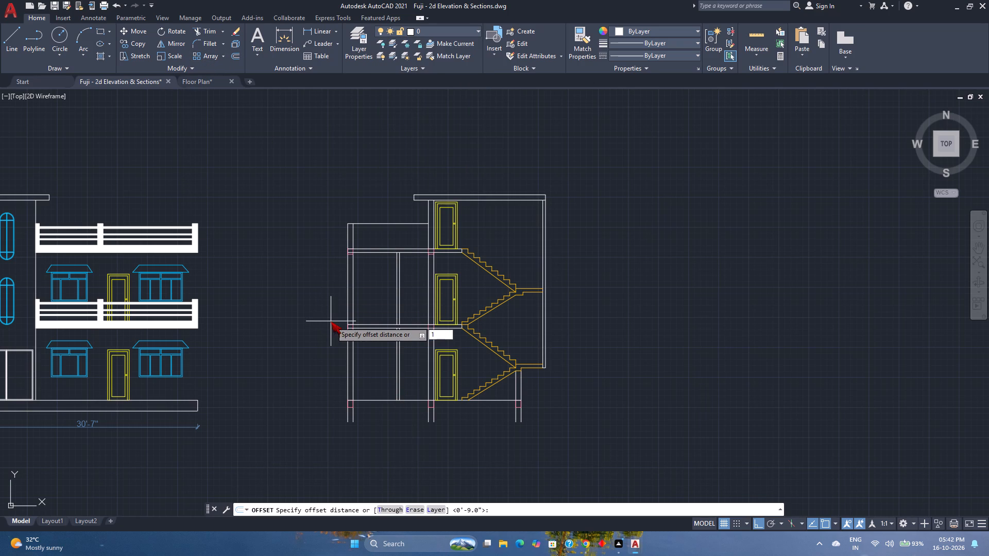
key(apostrophe)
text(6")
key(Return)
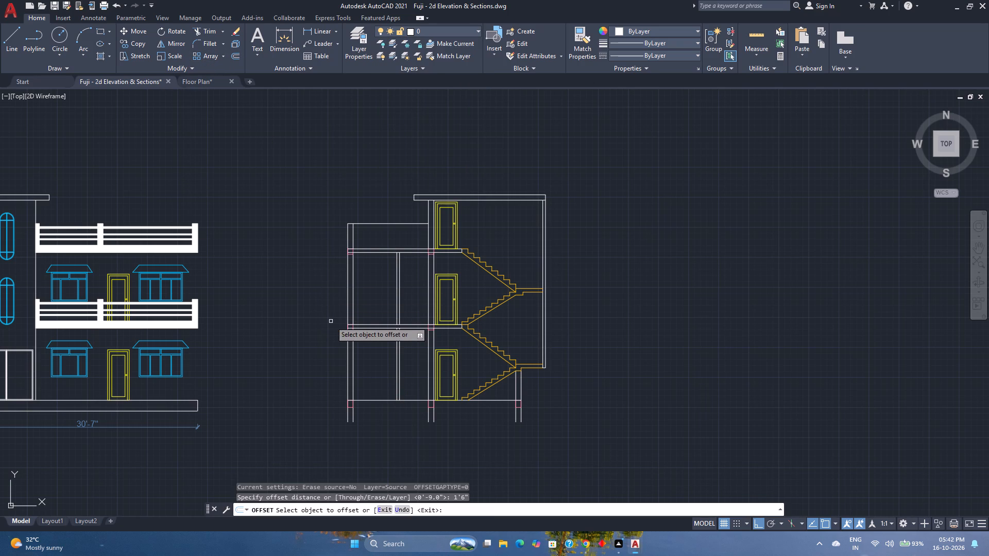
click(379, 400)
click(370, 429)
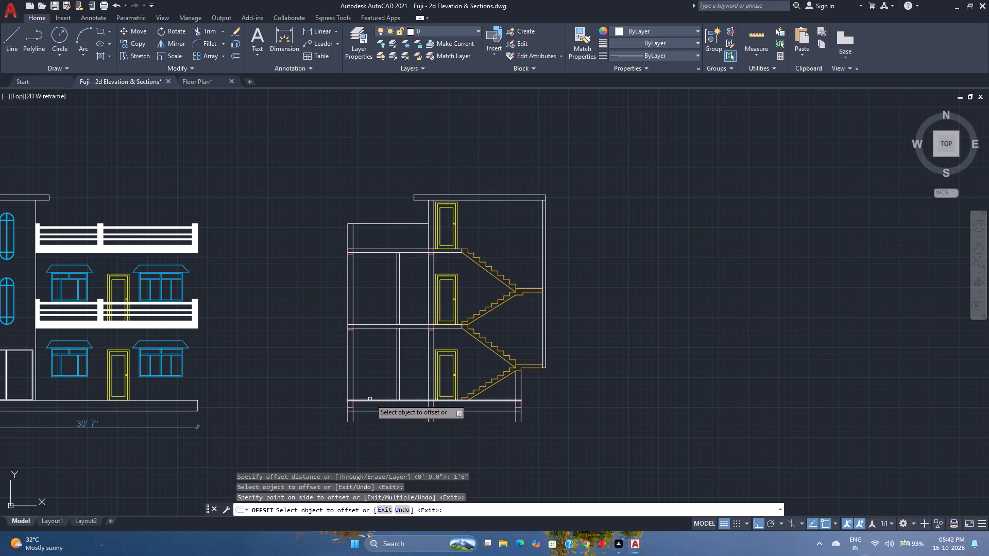
Add three floor layer lines below the ground floor line by offsetting successively downward 4", 2" and 2".
scroll(376, 420, up, 4)
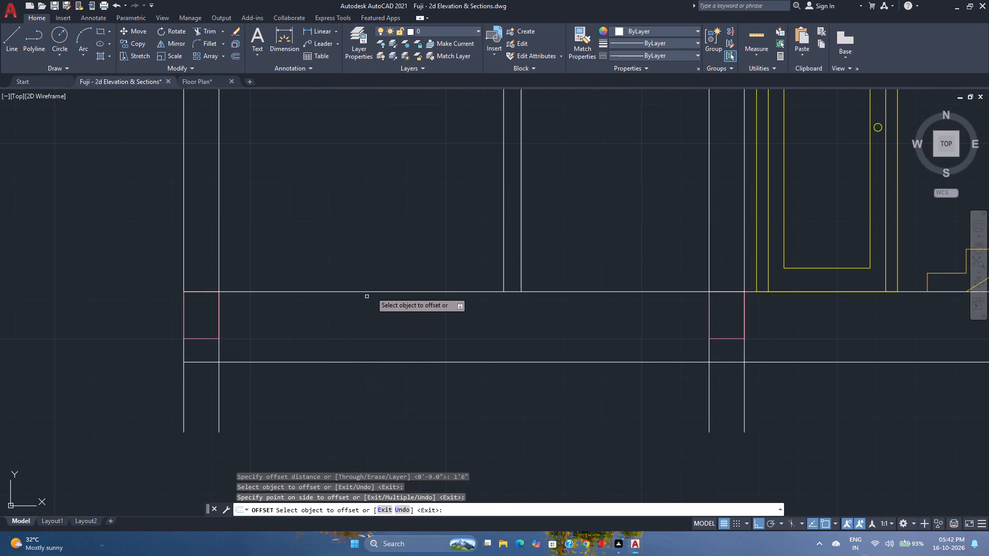
click(373, 290)
key(4)
key(Return)
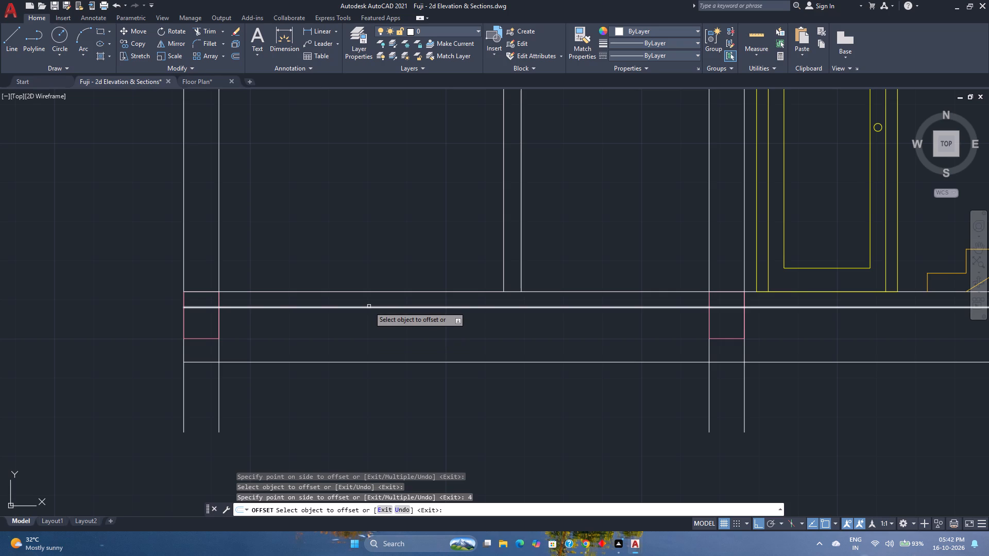
click(369, 308)
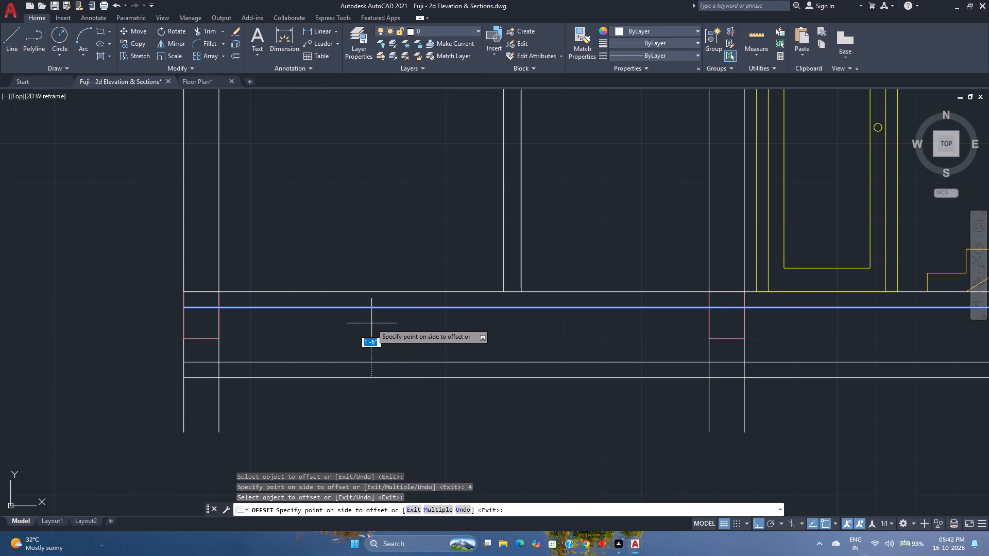
key(2)
key(Return)
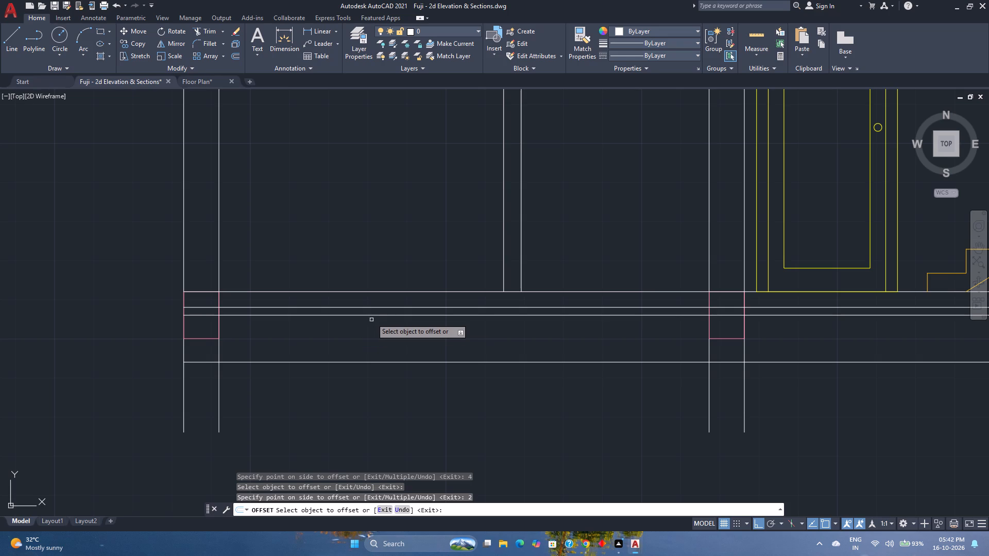
click(372, 316)
key(2)
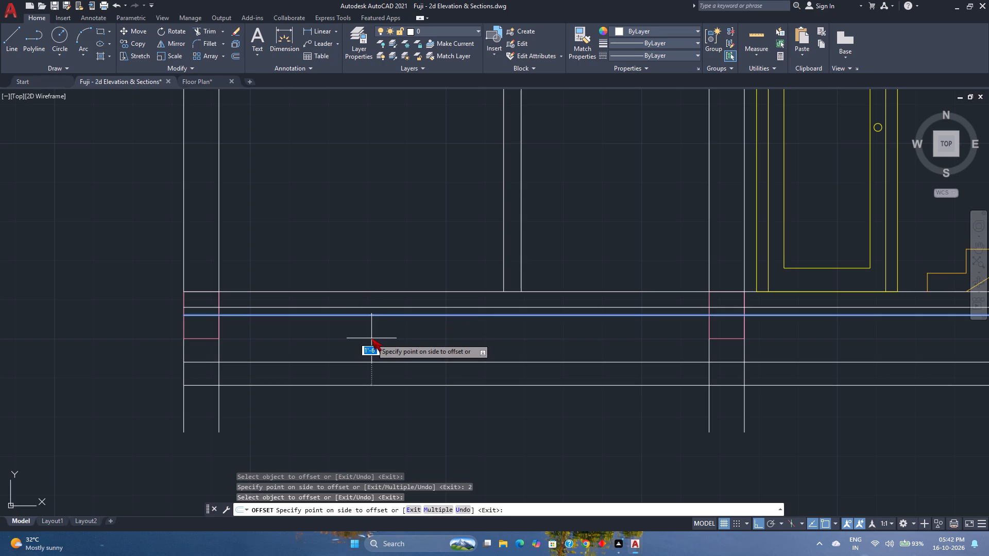
key(Return)
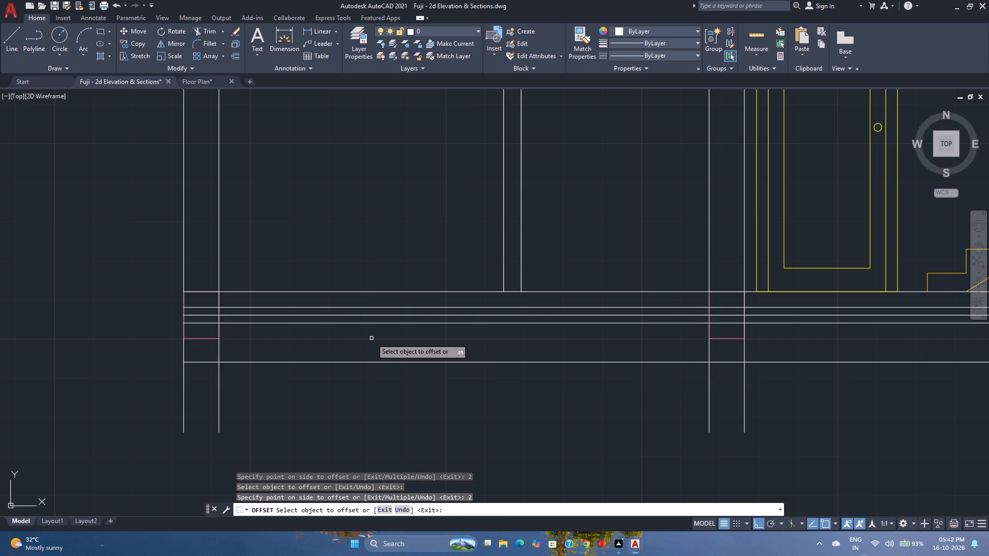
key(Escape)
Trim the three floor layer lines where they cross the three pink beam outlines at ground floor level.
text(tr)
key(Return)
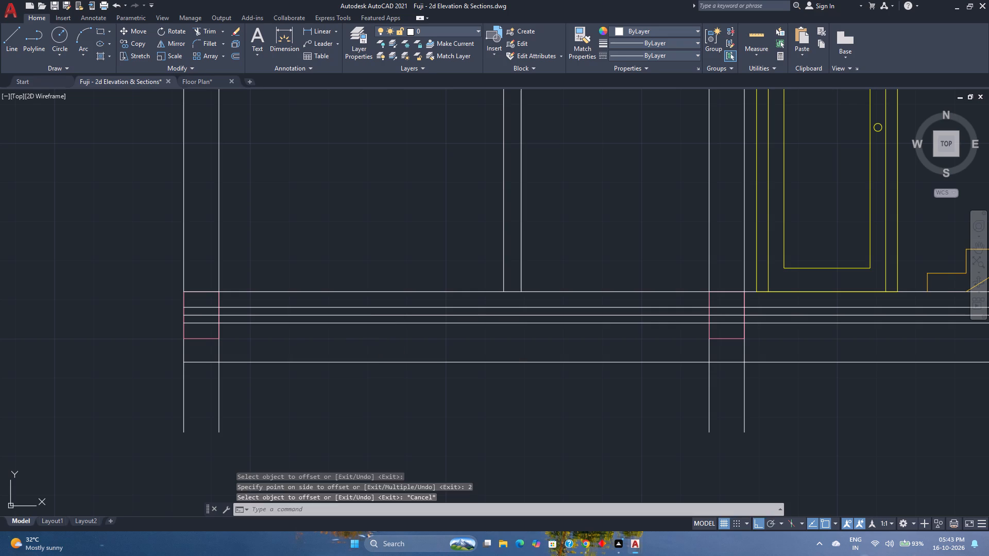
scroll(214, 325, up, 2)
click(194, 329)
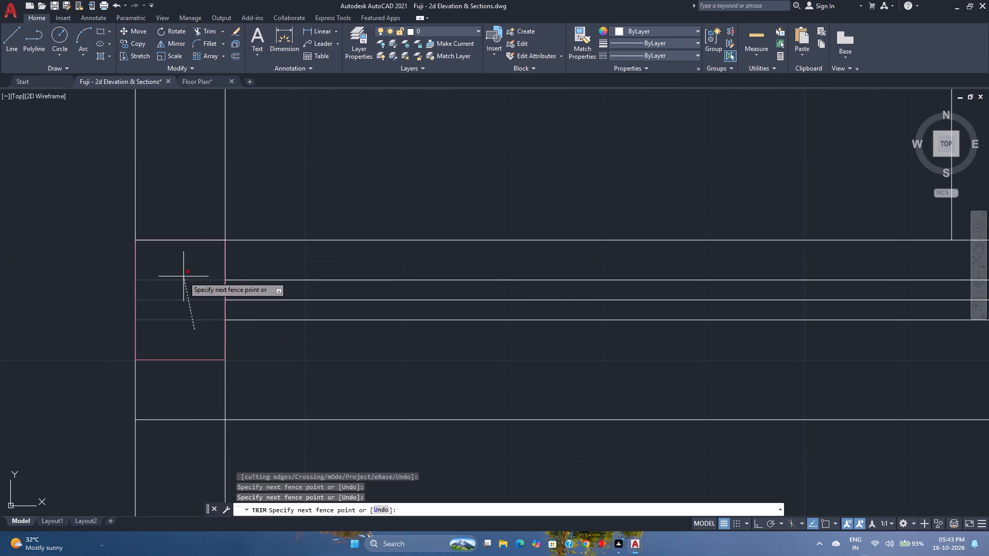
click(184, 272)
scroll(184, 272, down, 3)
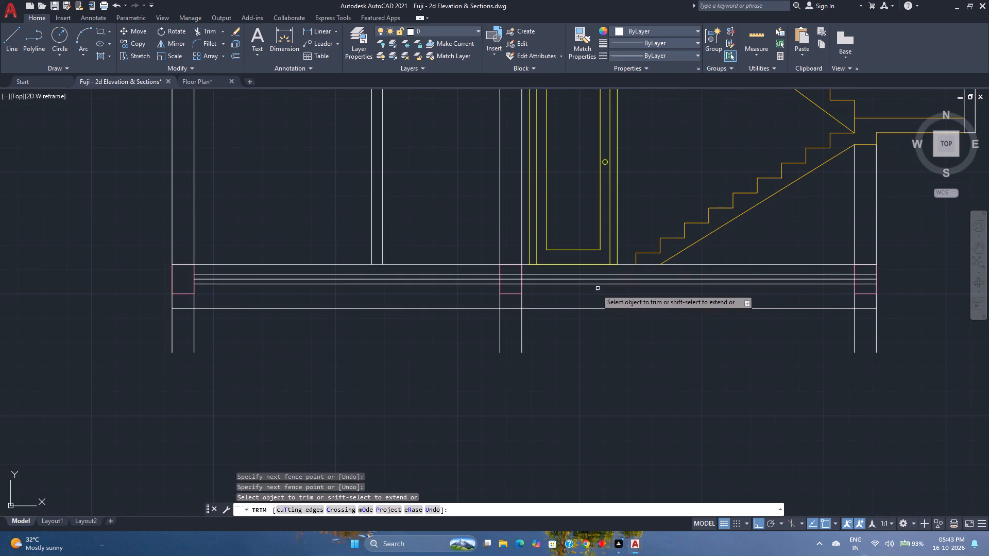
click(514, 271)
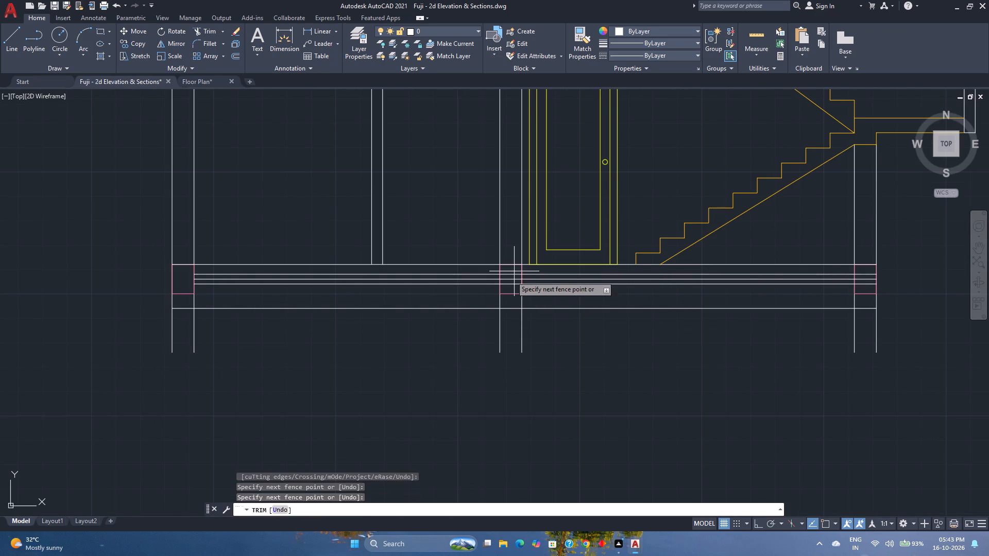
click(510, 291)
scroll(643, 308, down, 1)
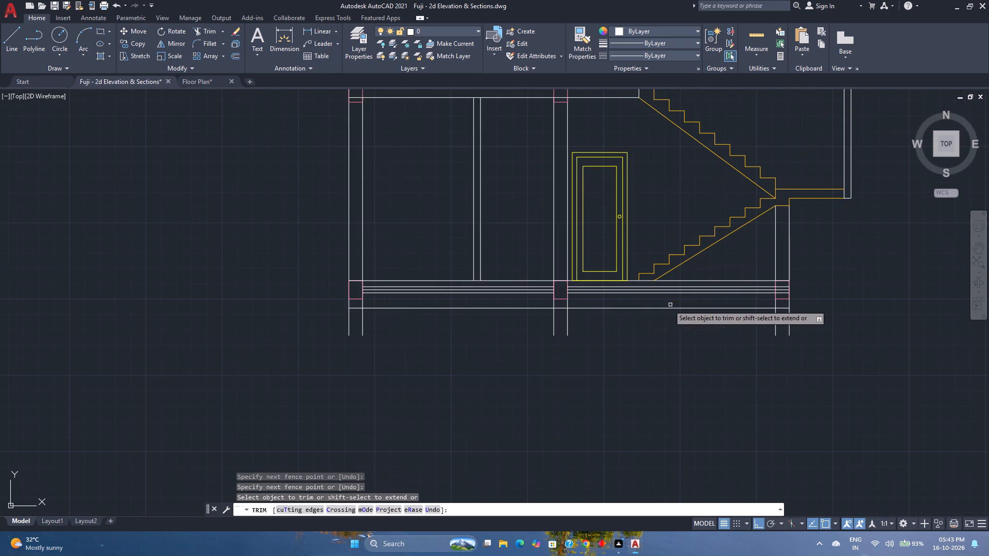
middle_drag(720, 299, 615, 292)
middle_click(615, 292)
scroll(688, 277, up, 2)
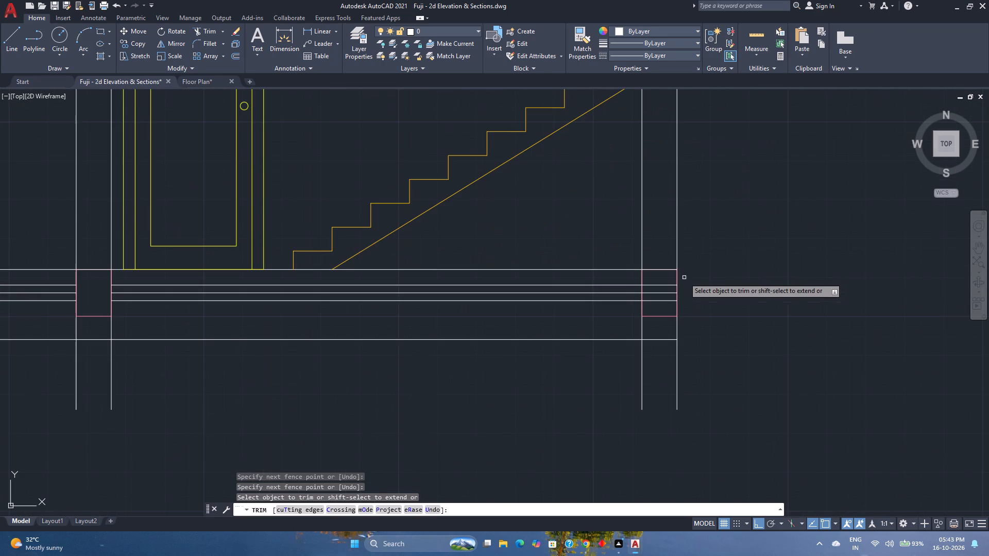
click(662, 284)
click(662, 306)
click(655, 284)
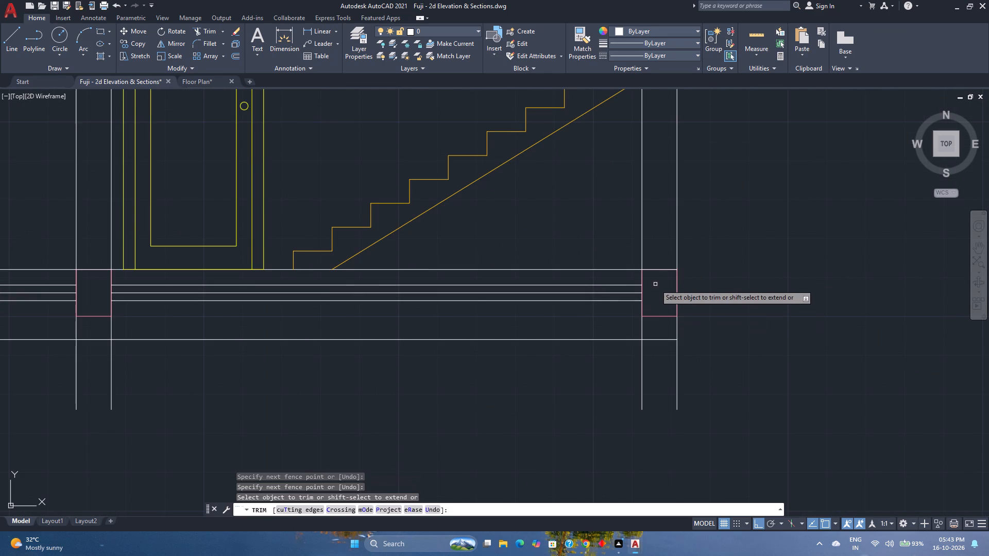
scroll(655, 284, down, 2)
key(Escape)
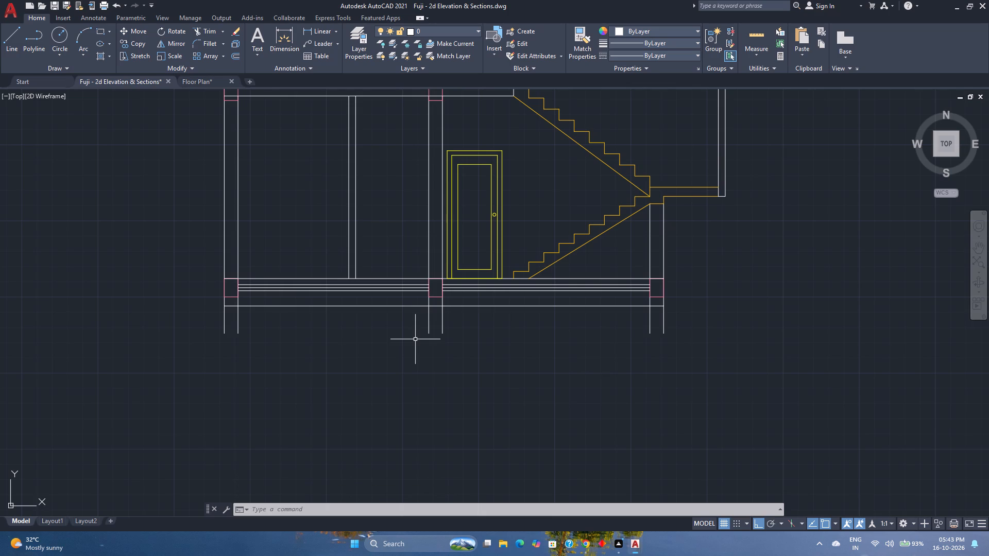
Examine the whole side section alongside the front elevation and floor plans.
scroll(415, 339, down, 3)
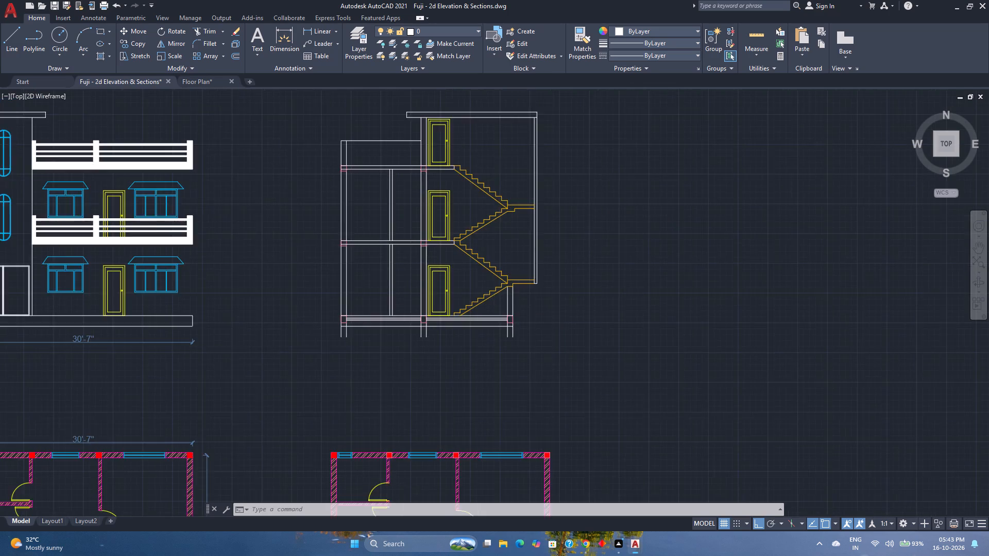
middle_drag(415, 339, 398, 352)
middle_click(398, 352)
scroll(405, 277, up, 1)
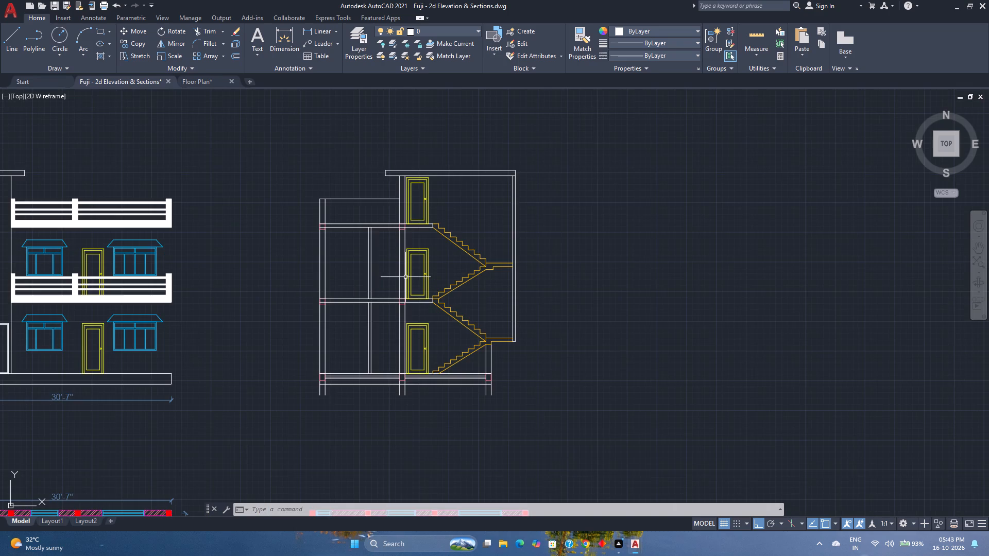
scroll(405, 277, up, 1)
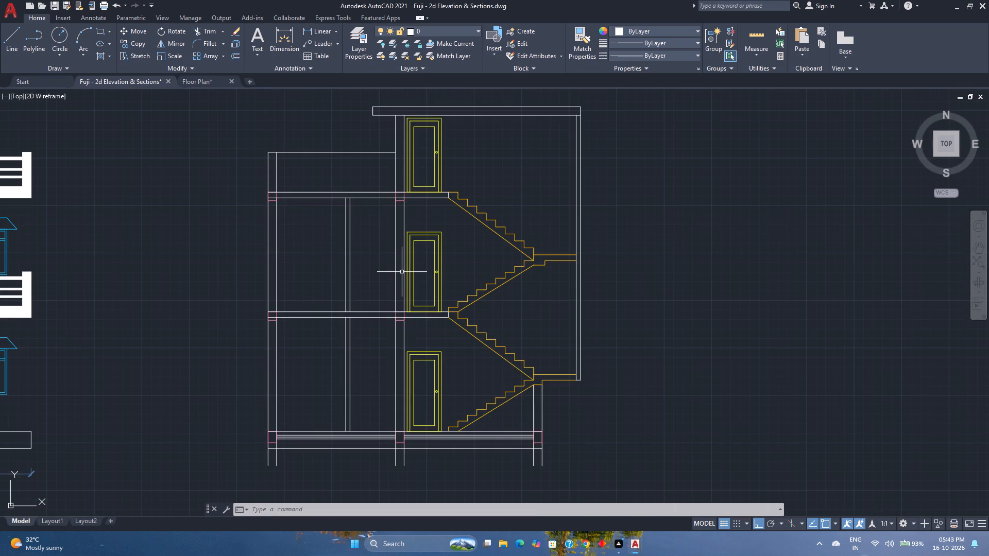
scroll(402, 272, down, 1)
scroll(402, 272, up, 1)
scroll(402, 272, down, 2)
scroll(402, 272, up, 2)
scroll(402, 272, down, 2)
scroll(402, 272, up, 2)
middle_drag(402, 272, 429, 278)
middle_click(429, 278)
scroll(429, 278, down, 2)
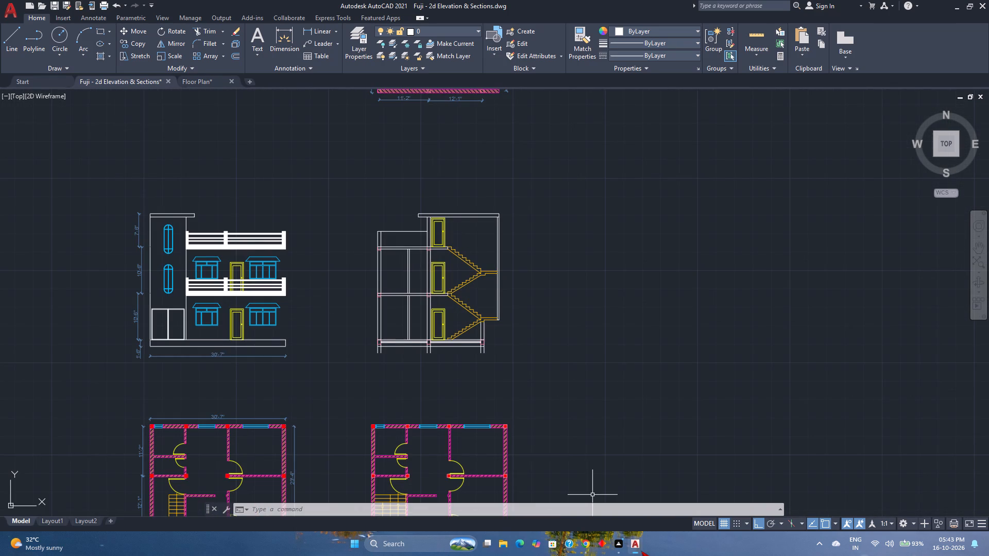
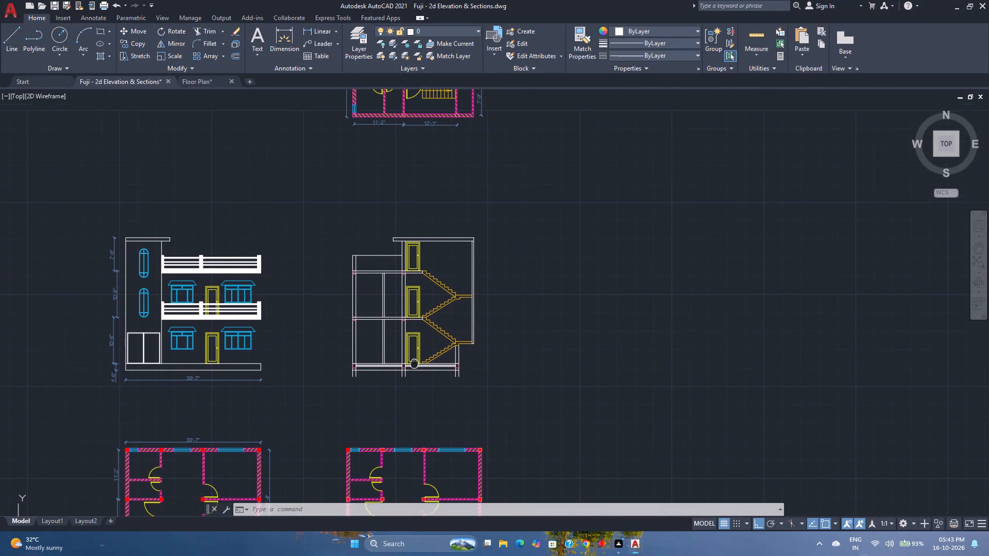
Examine the building section through the staircase, especially the plinth, ground-floor slab and column bases, alongside the front elevation.
middle_click(414, 363)
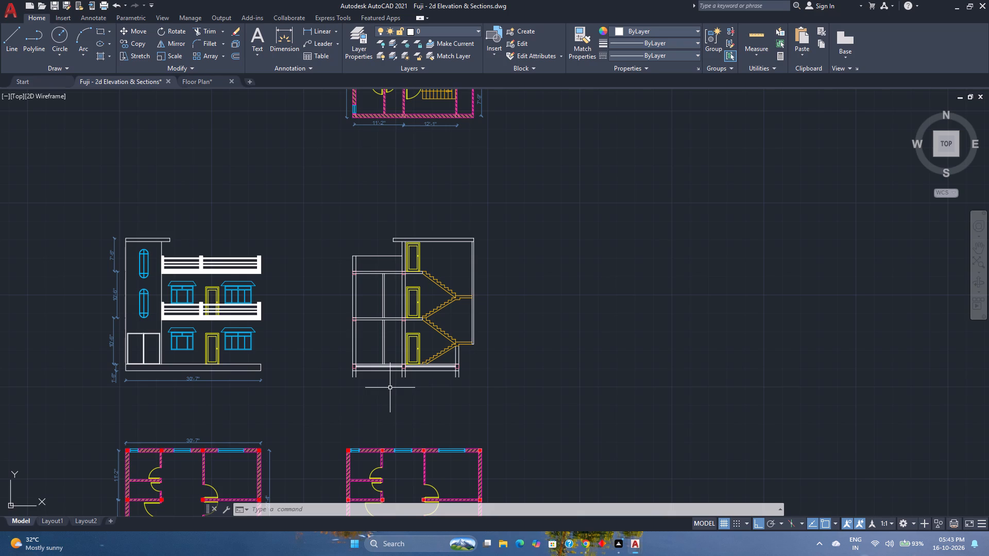
scroll(390, 387, down, 1)
scroll(390, 387, up, 4)
middle_drag(390, 387, 367, 429)
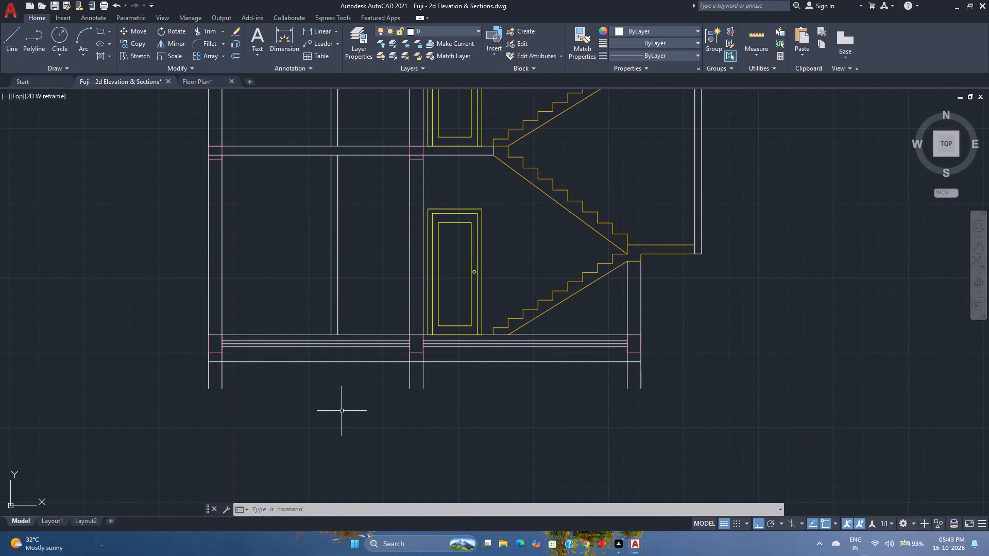
scroll(342, 411, down, 2)
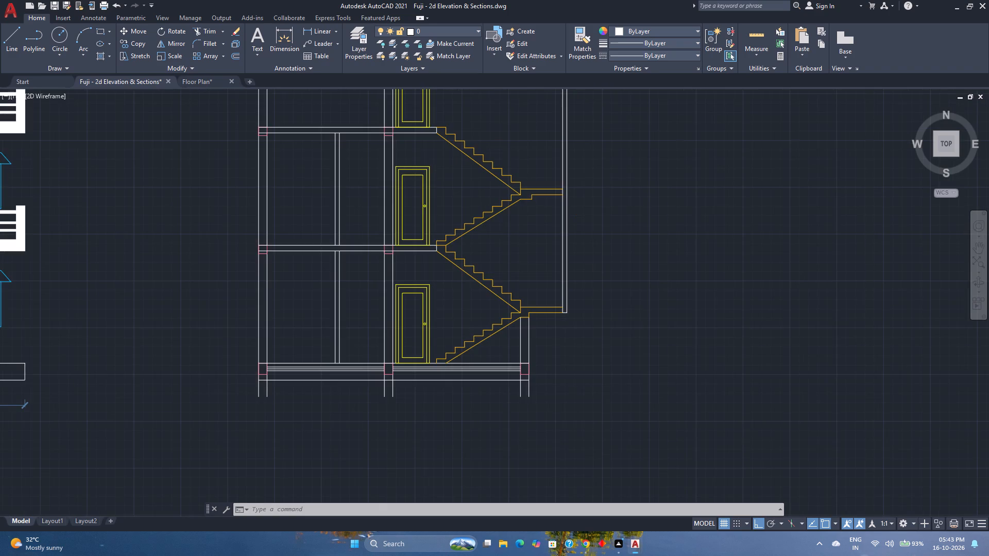
scroll(342, 411, up, 2)
middle_drag(342, 411, 376, 462)
middle_click(376, 462)
scroll(381, 434, down, 2)
middle_drag(381, 434, 388, 460)
middle_click(395, 428)
scroll(395, 428, up, 1)
middle_drag(395, 428, 404, 378)
middle_click(404, 377)
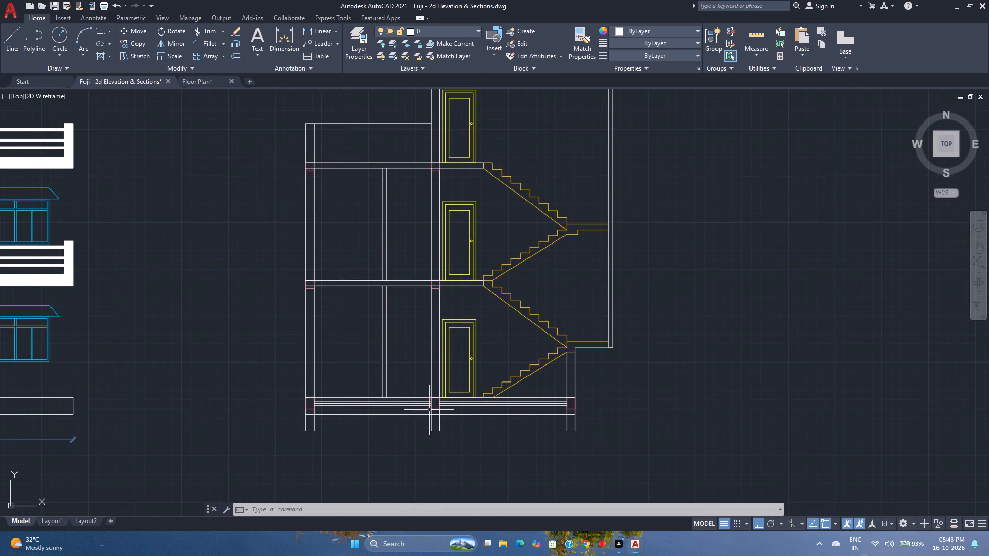
scroll(431, 413, up, 3)
scroll(431, 413, down, 3)
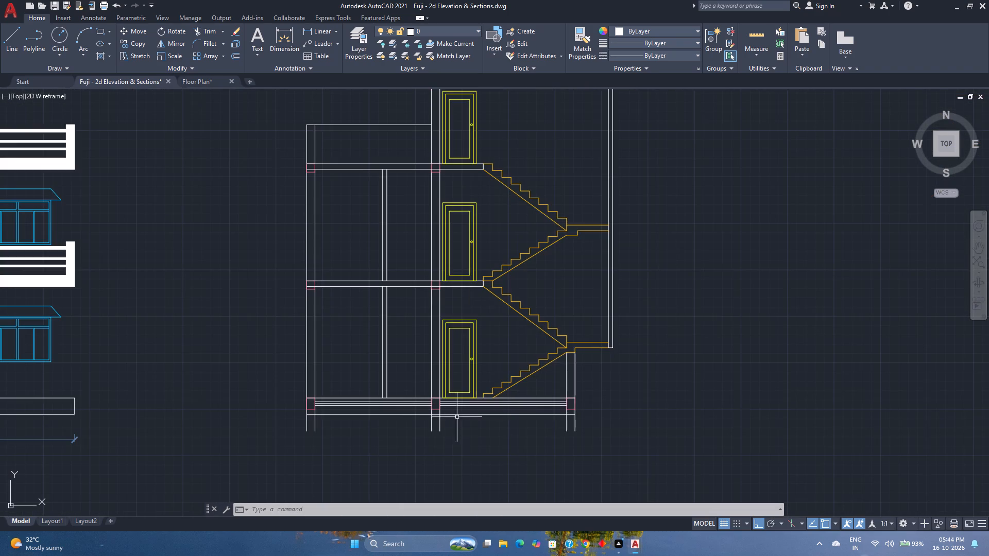
scroll(519, 403, down, 2)
middle_drag(520, 403, 519, 411)
middle_drag(517, 410, 510, 399)
scroll(425, 406, up, 1)
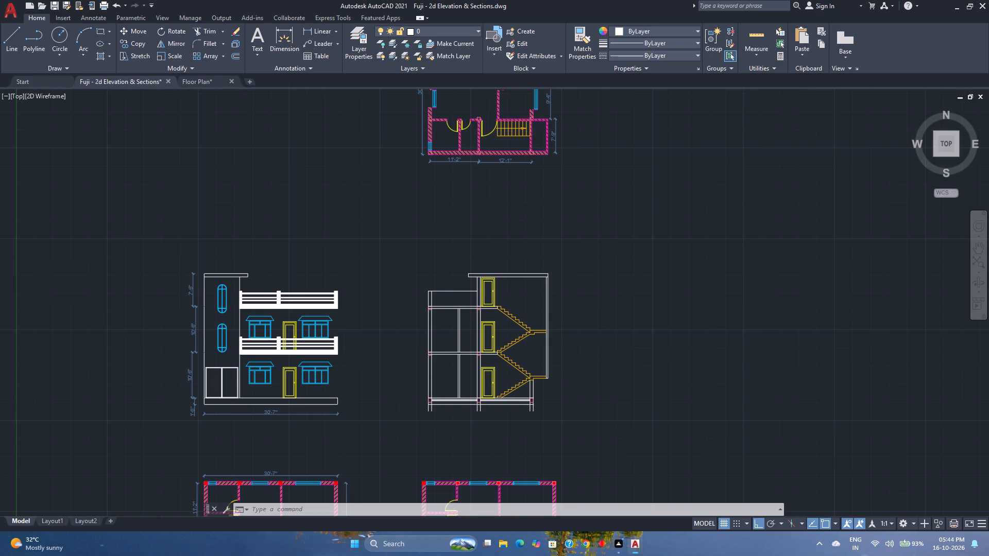
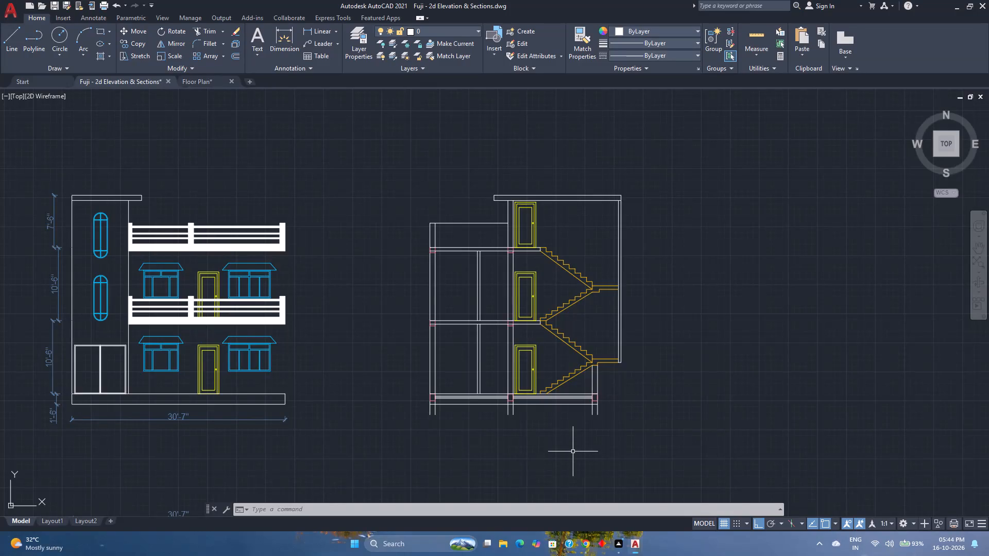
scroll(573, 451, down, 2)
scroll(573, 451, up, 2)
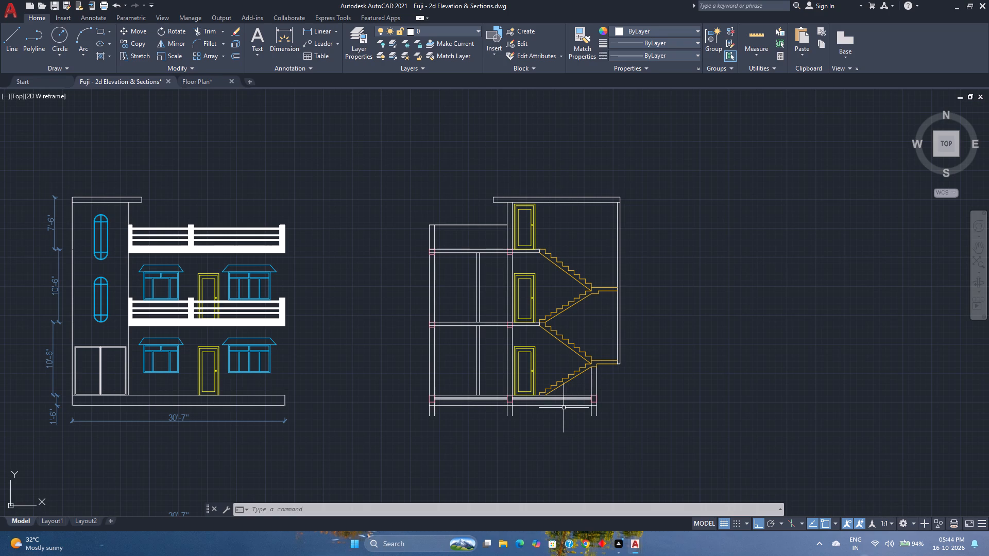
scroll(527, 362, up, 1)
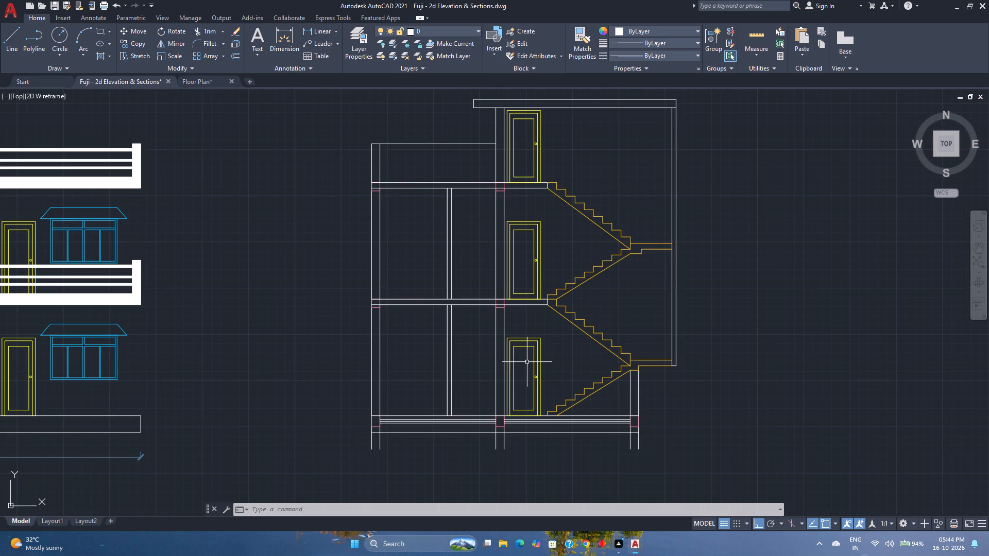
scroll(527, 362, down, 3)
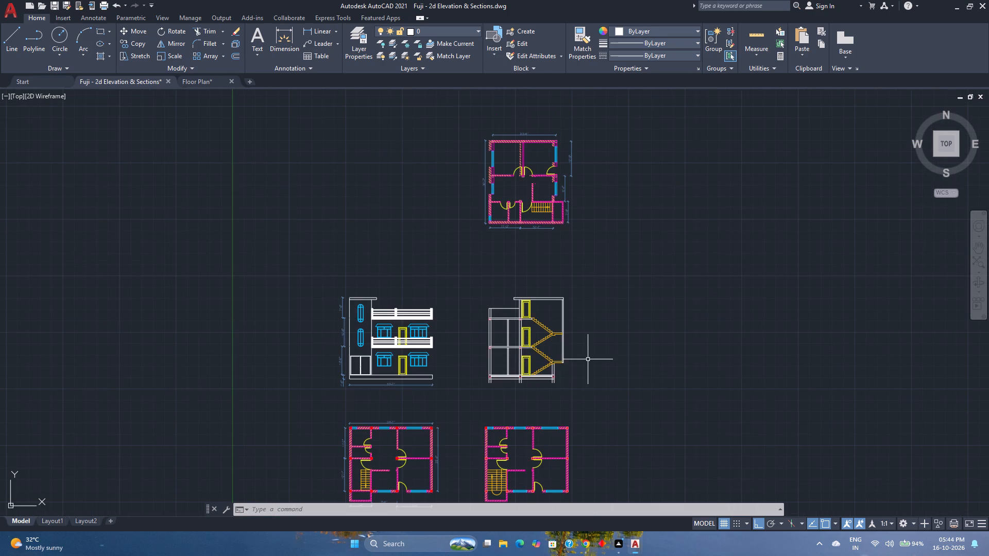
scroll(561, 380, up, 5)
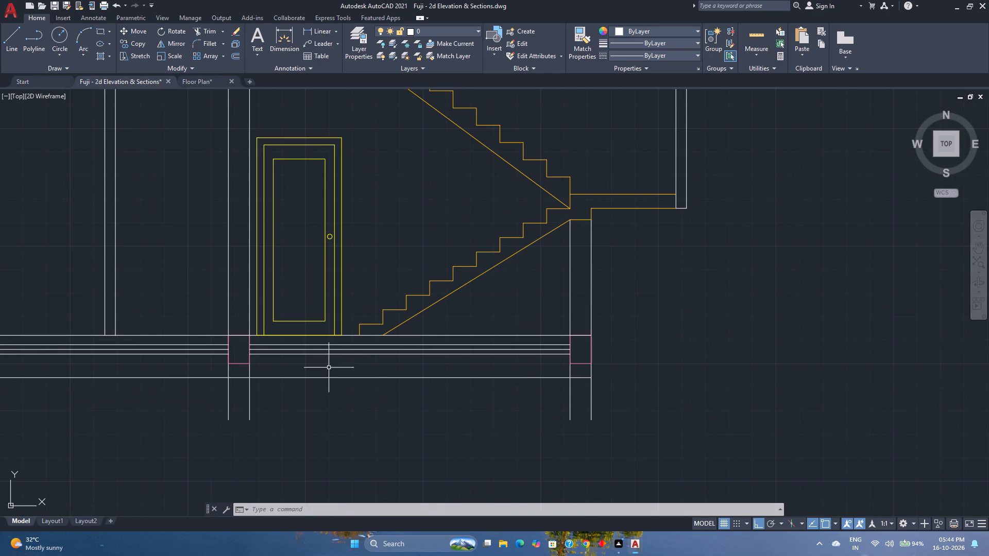
Move six beam rectangles in the staircase section to layer 0: three at plinth, two at first floor, and the outer one at the terrace slab.
scroll(285, 355, down, 2)
middle_drag(285, 355, 431, 446)
middle_click(433, 446)
scroll(298, 338, up, 2)
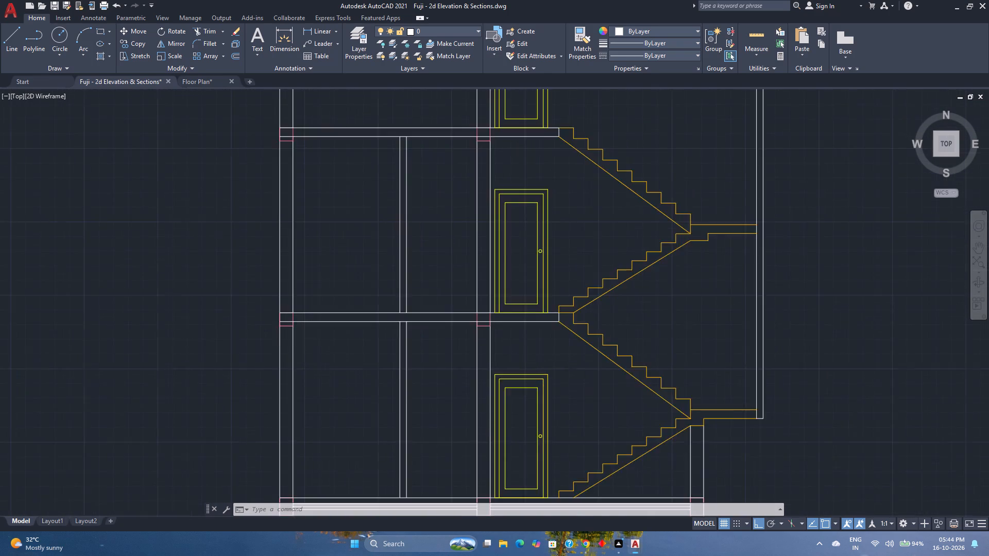
click(291, 305)
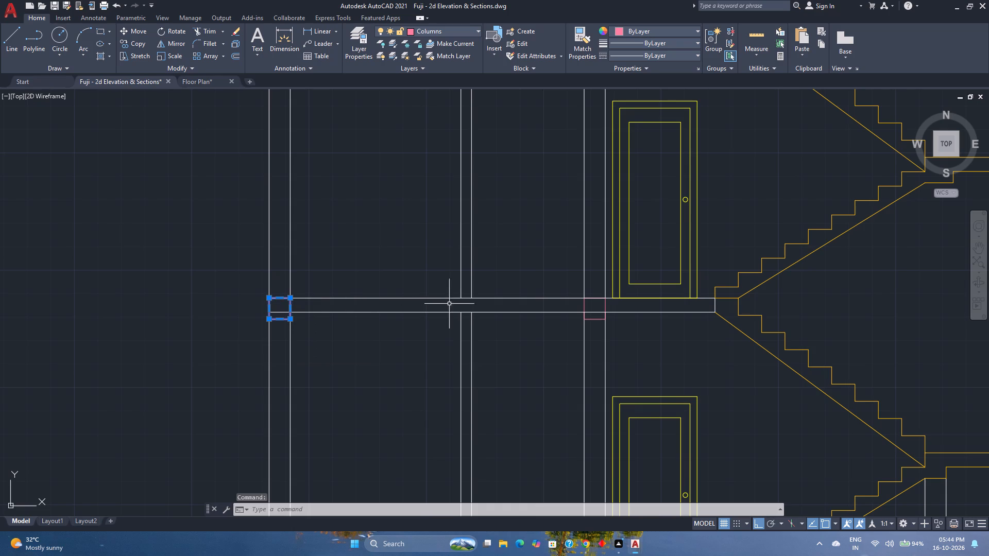
click(598, 319)
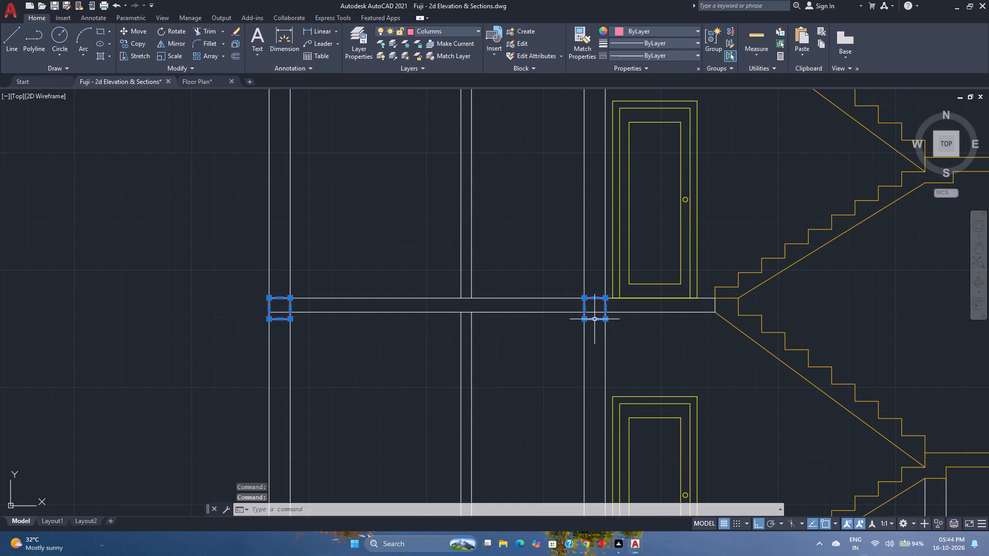
scroll(470, 347, down, 3)
scroll(424, 270, up, 3)
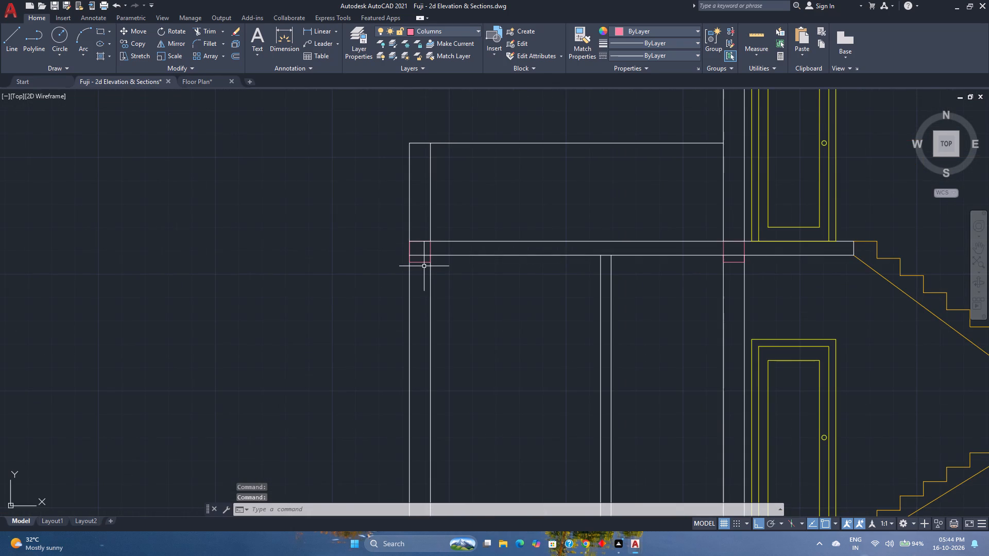
click(424, 263)
scroll(424, 263, down, 3)
middle_drag(425, 424, 419, 380)
middle_click(419, 380)
scroll(419, 458, up, 1)
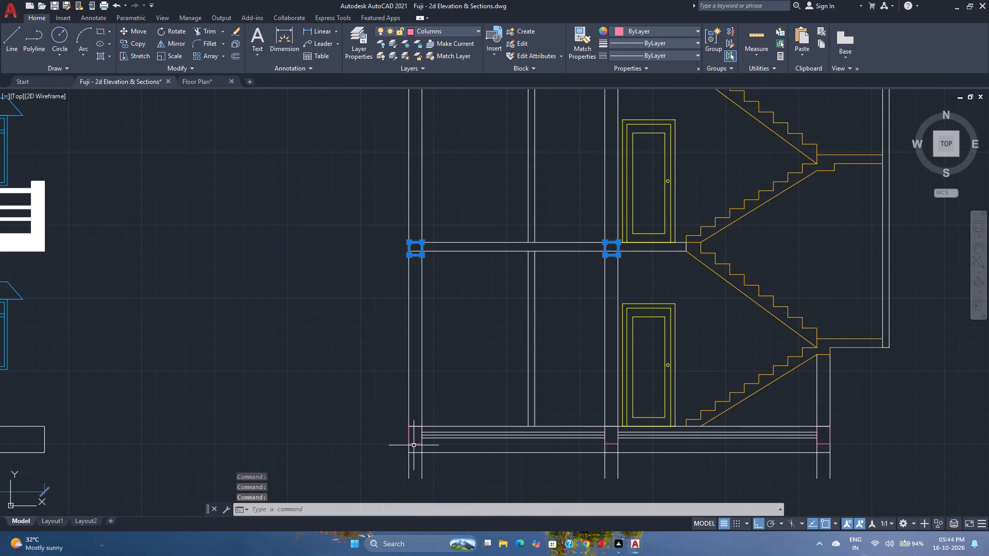
click(415, 444)
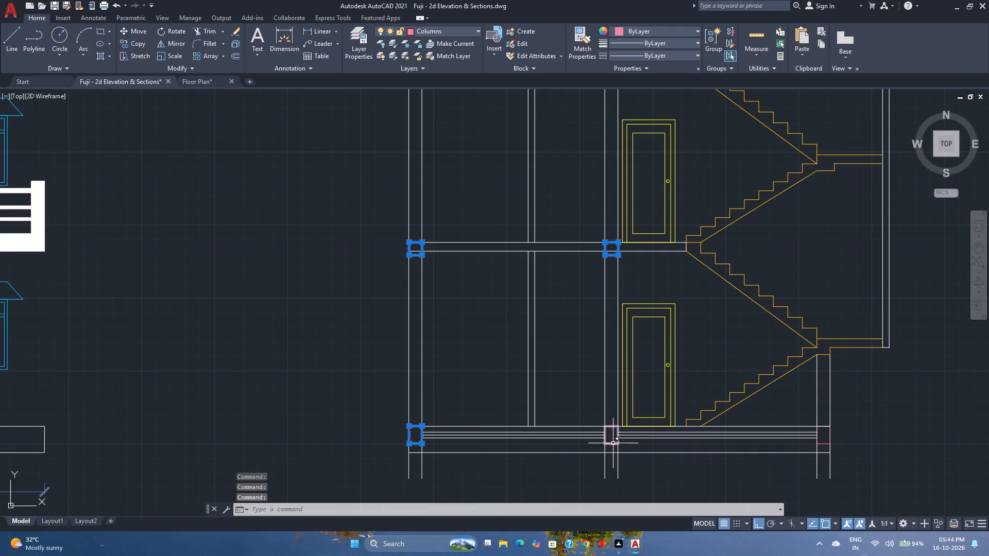
click(613, 444)
click(824, 445)
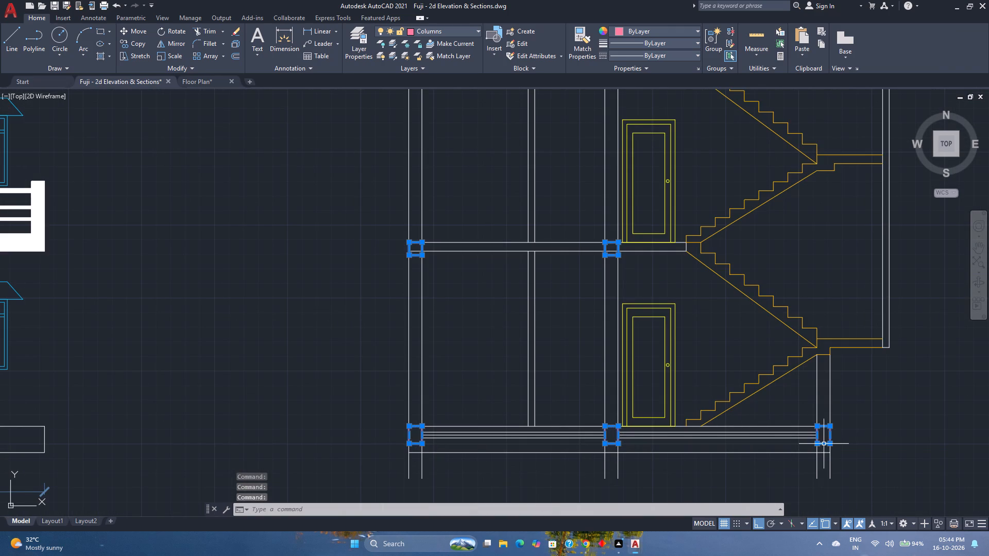
click(470, 26)
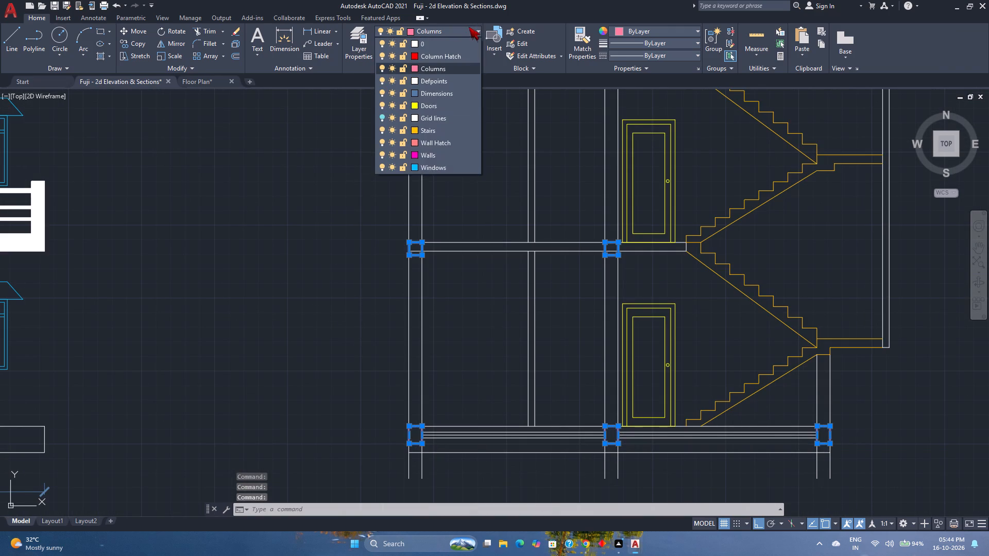
click(446, 43)
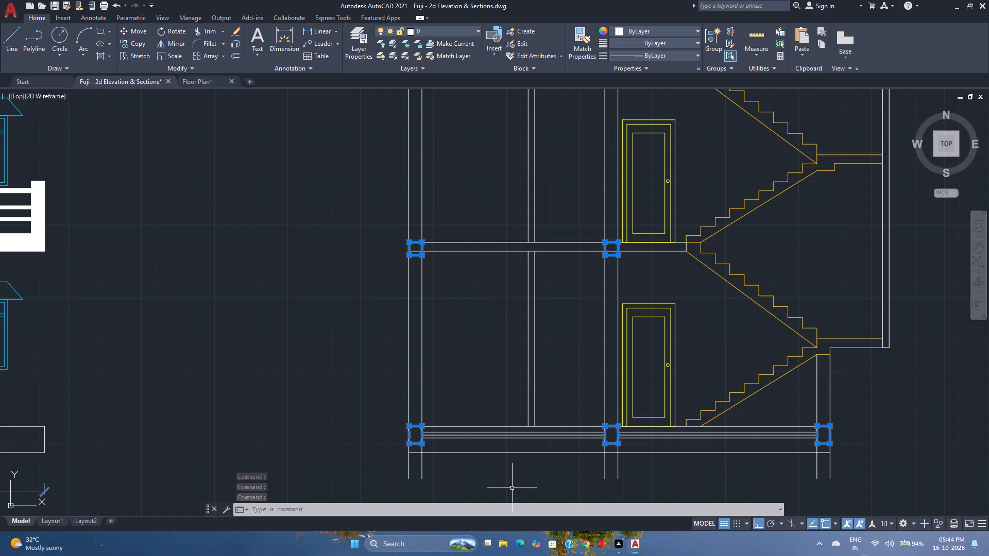
scroll(449, 449, up, 3)
key(Escape)
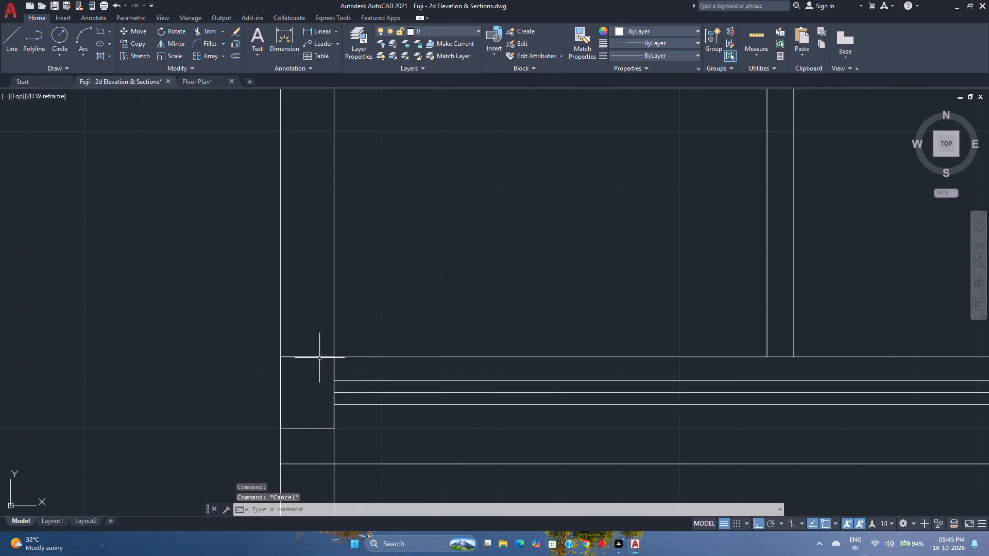
Shorten the ground-floor slab's top line so it starts at the inner face of the outer wall away from the stairs.
click(357, 356)
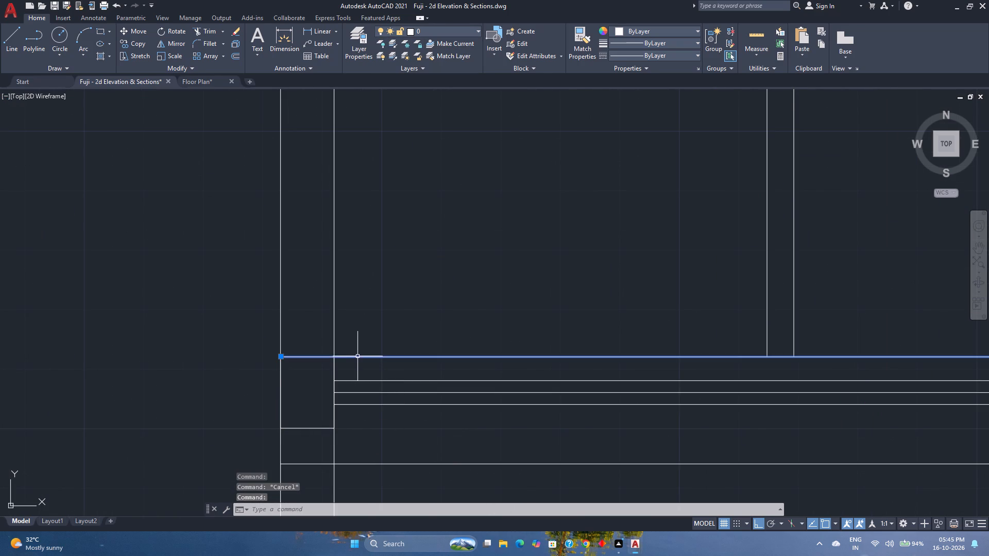
click(280, 356)
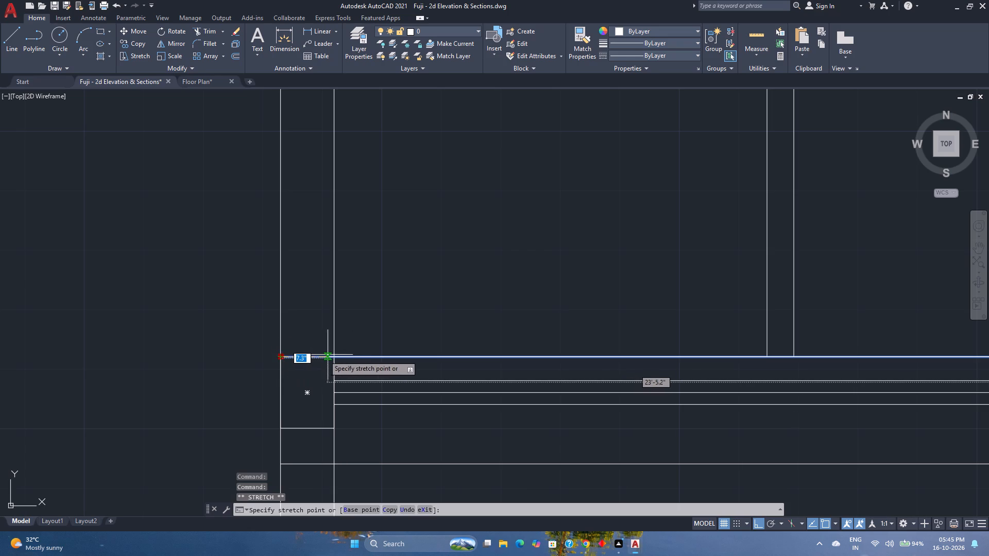
click(333, 354)
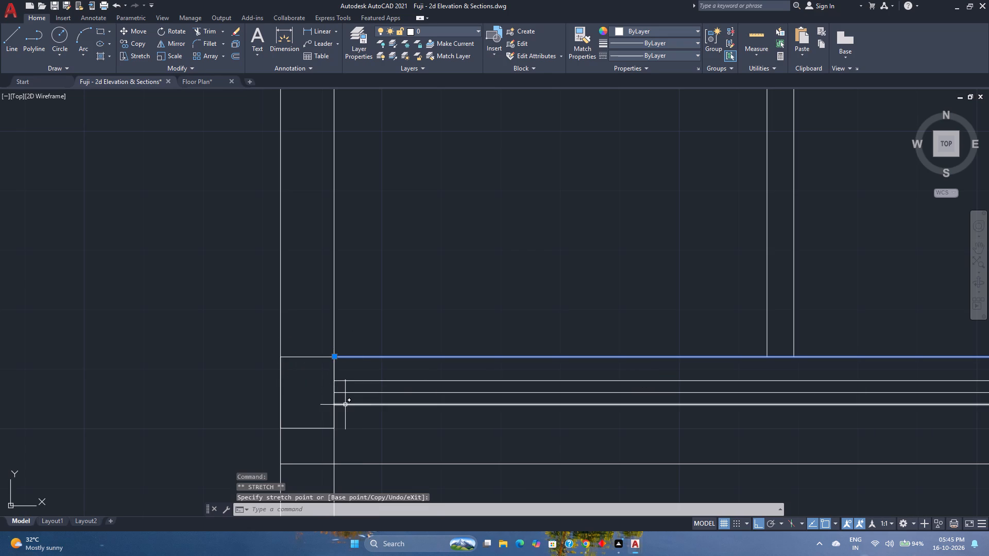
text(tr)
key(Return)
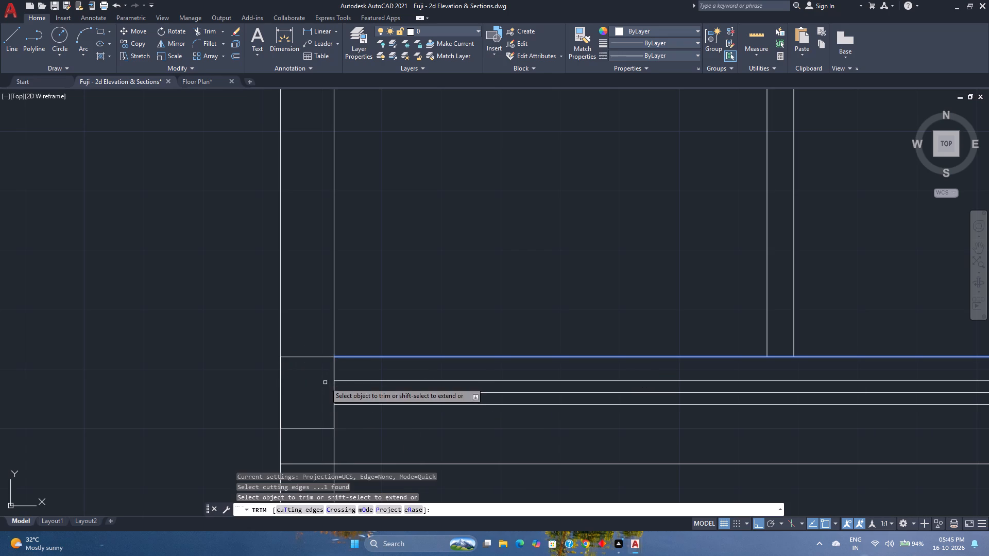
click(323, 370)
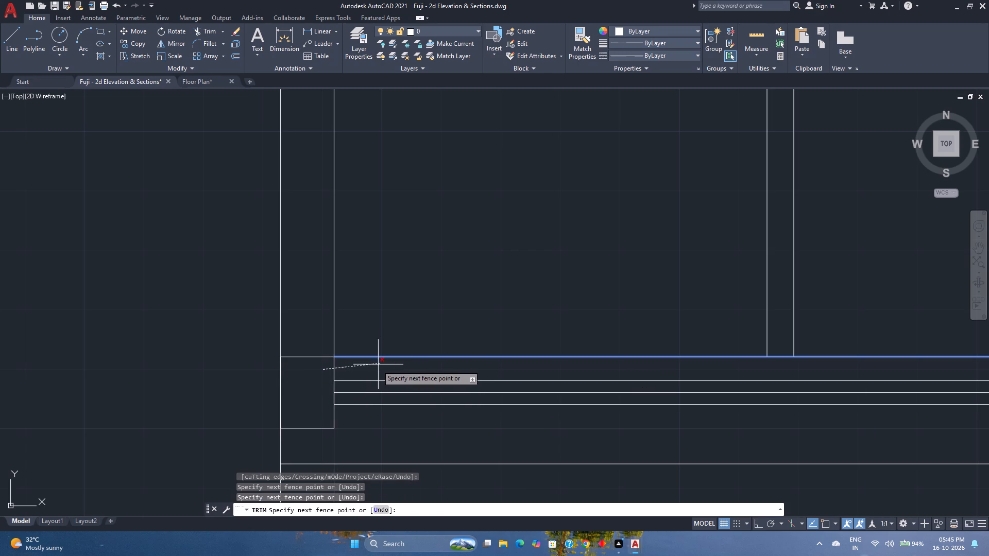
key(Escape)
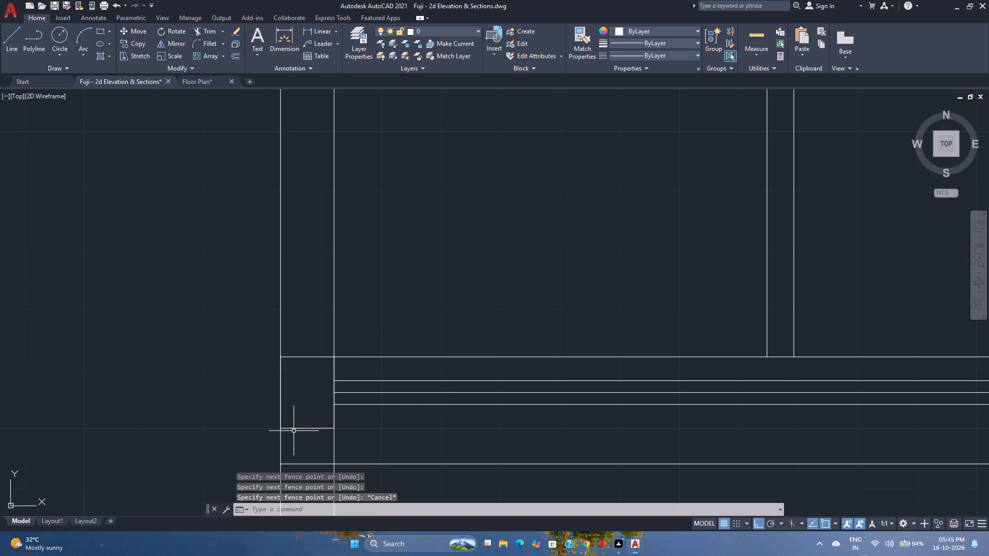
Select all seven beam rectangles at plinth, first-floor and terrace levels and assign them to layer 0, keeping its colour white.
click(303, 428)
scroll(303, 428, down, 2)
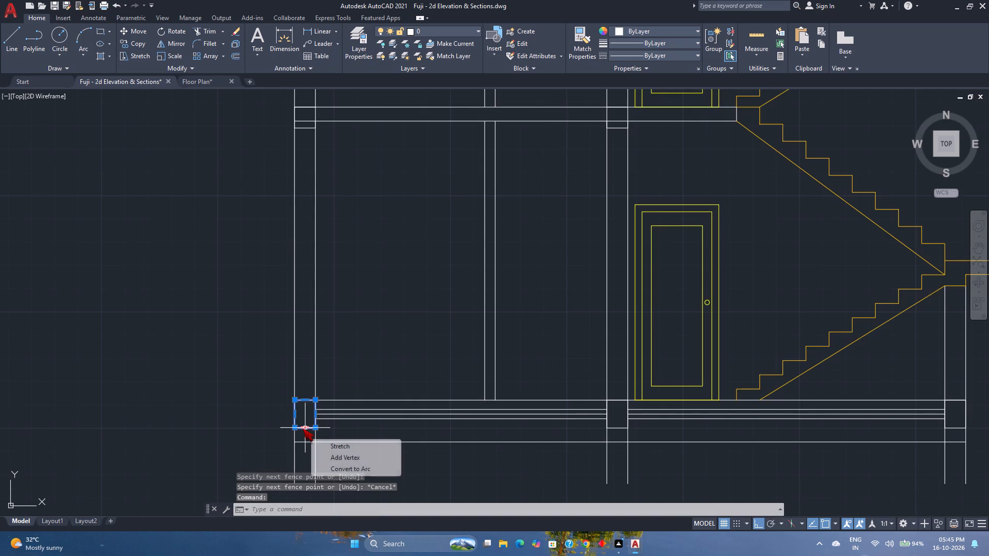
click(616, 427)
click(947, 427)
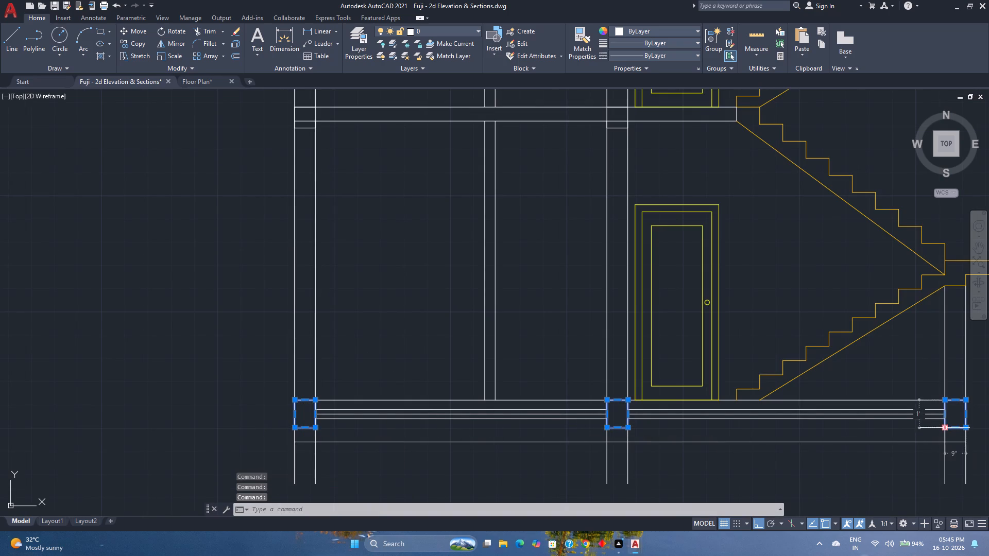
scroll(495, 338, down, 1)
middle_drag(495, 338, 439, 411)
middle_click(439, 412)
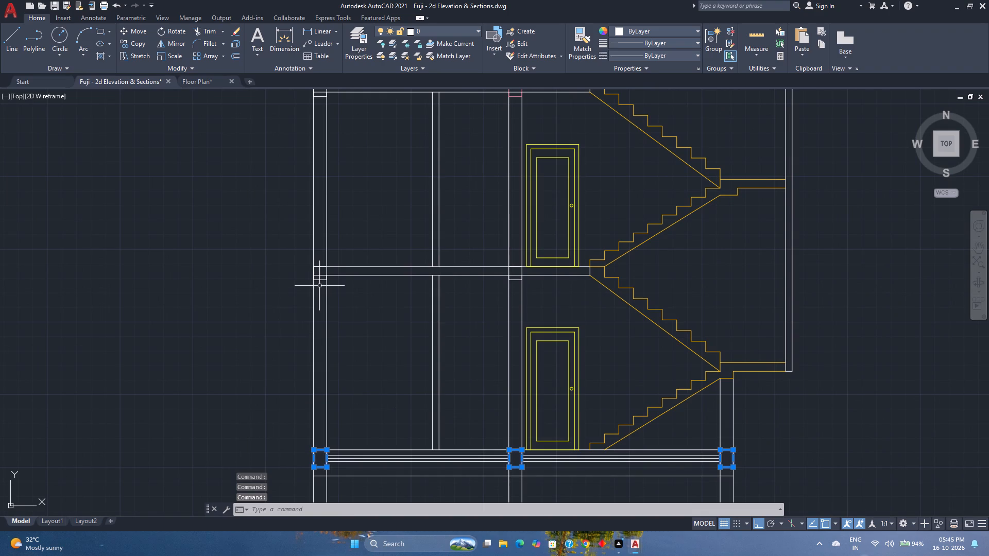
click(323, 279)
click(516, 280)
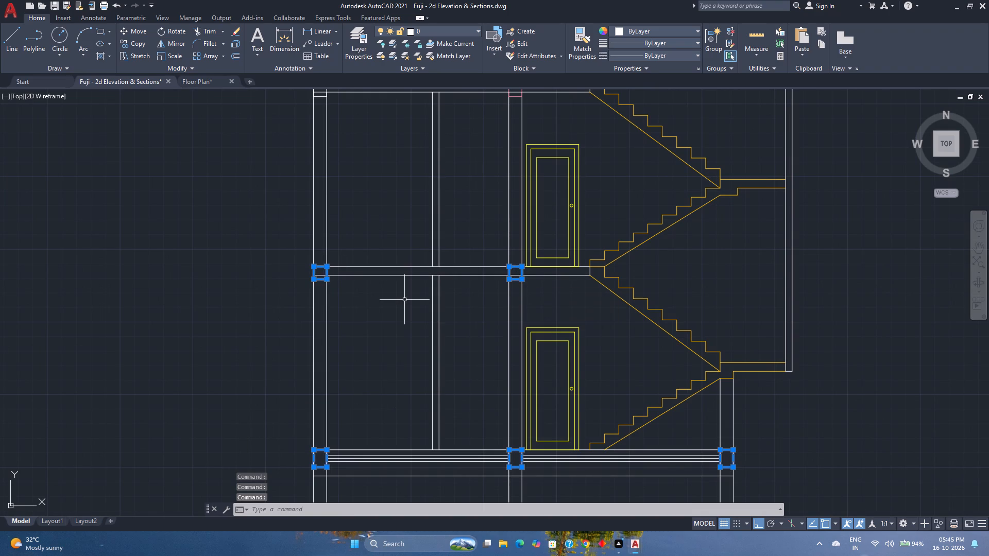
middle_drag(401, 274, 406, 351)
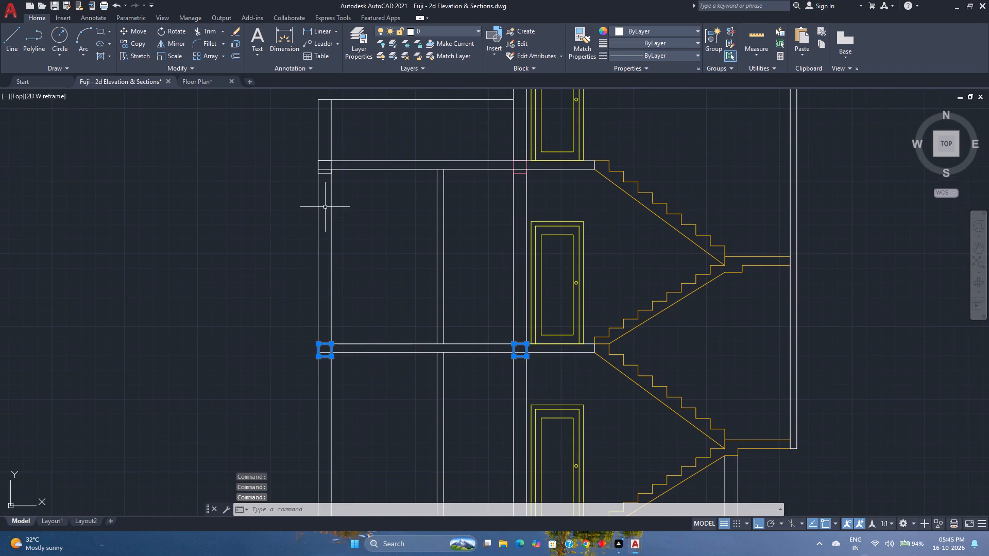
click(326, 173)
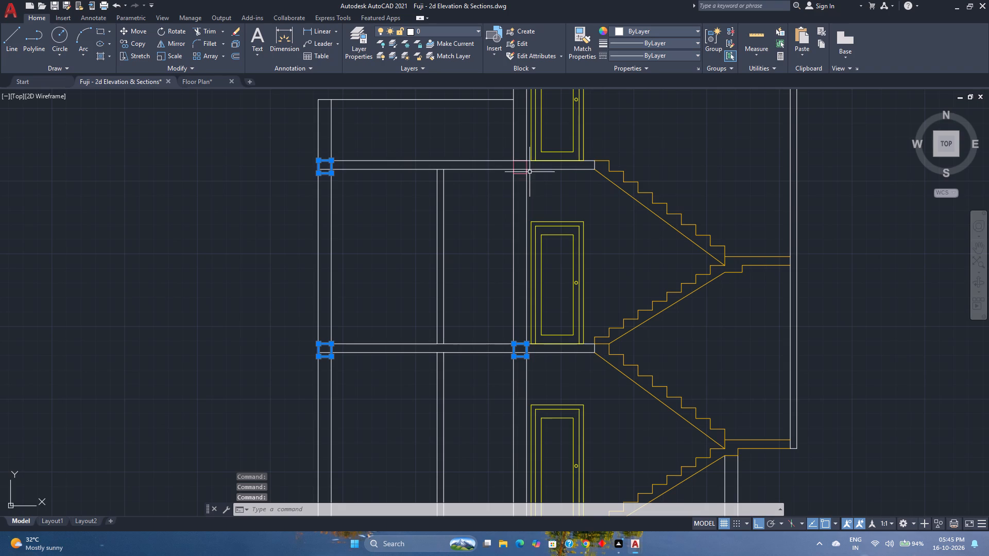
click(520, 172)
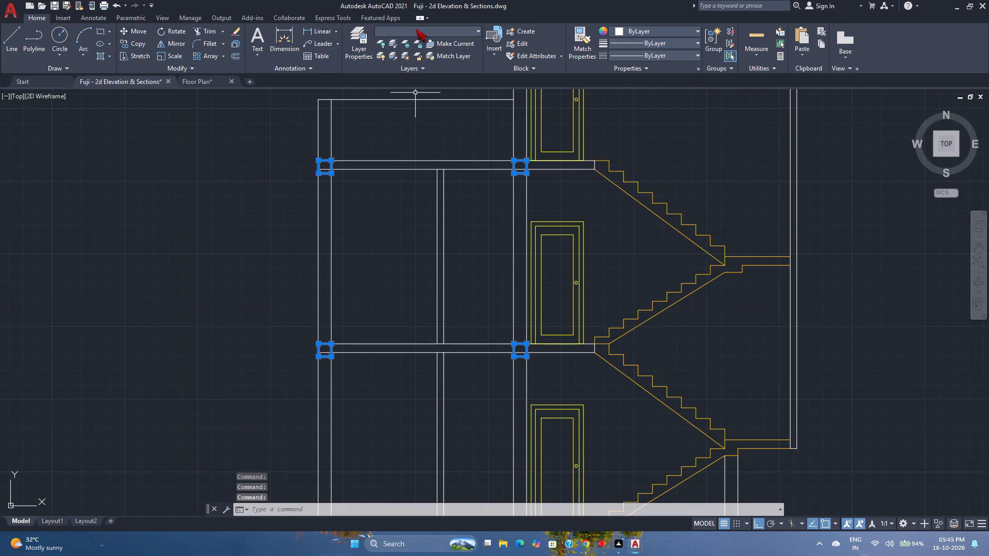
click(416, 29)
click(414, 43)
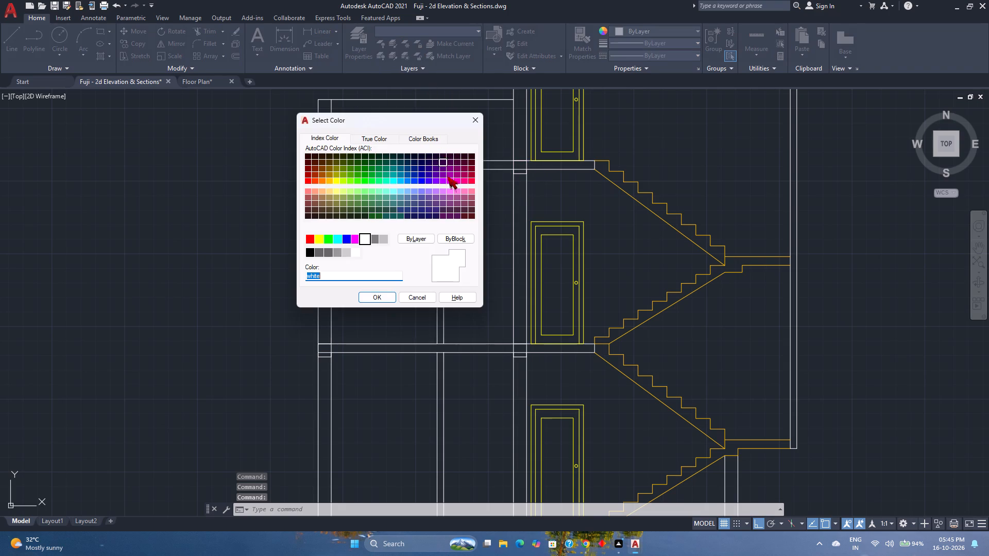
click(378, 297)
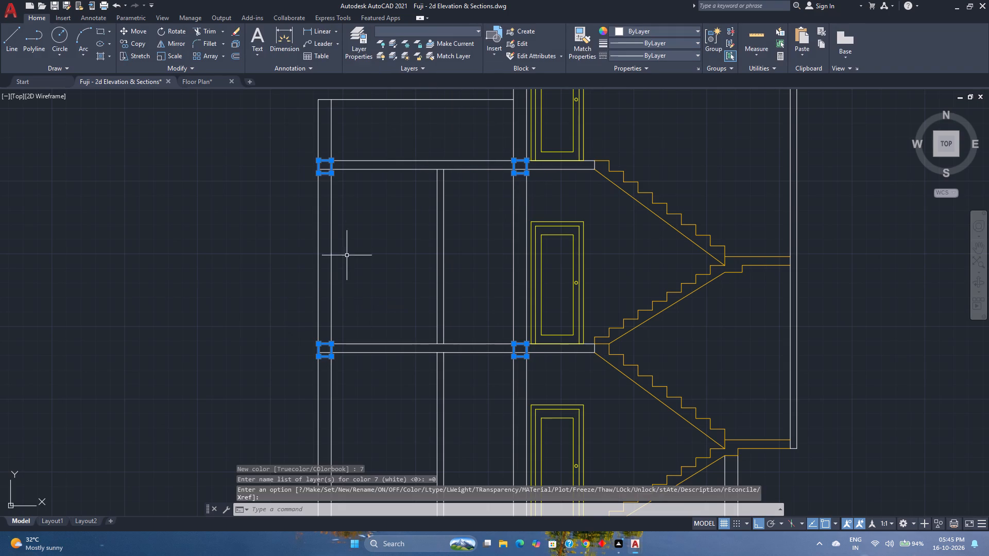
click(424, 30)
click(442, 44)
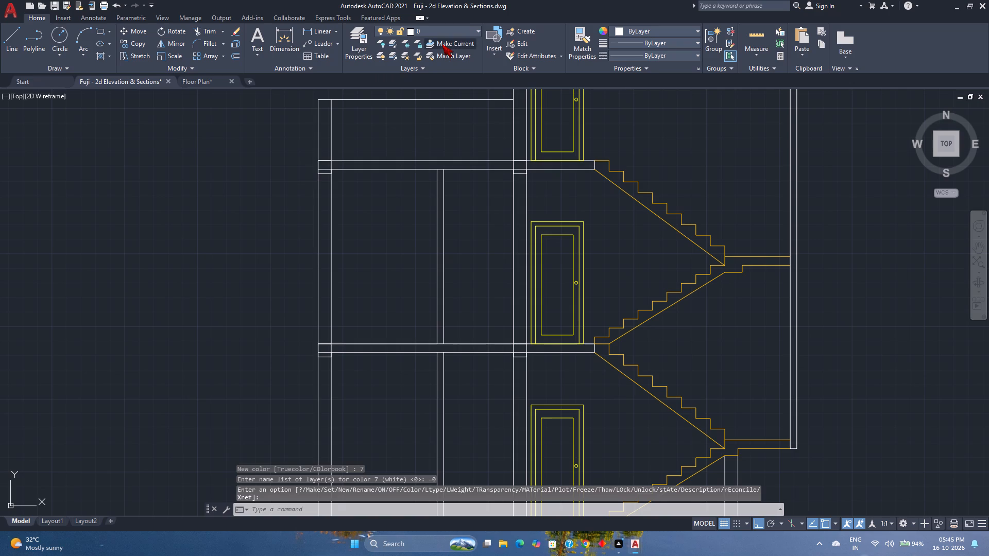
Explode the seven selected beam rectangles into separate lines.
text(explo)
key(Return)
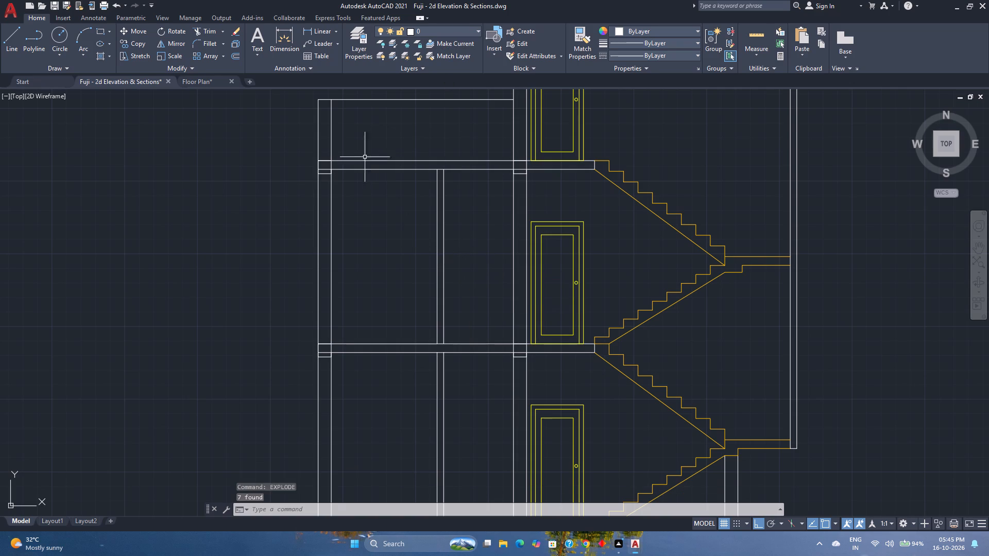
Shorten the terrace slab's top and bottom lines so both start at the inner face of the outer wall away from the stairs.
scroll(329, 172, up, 2)
click(346, 143)
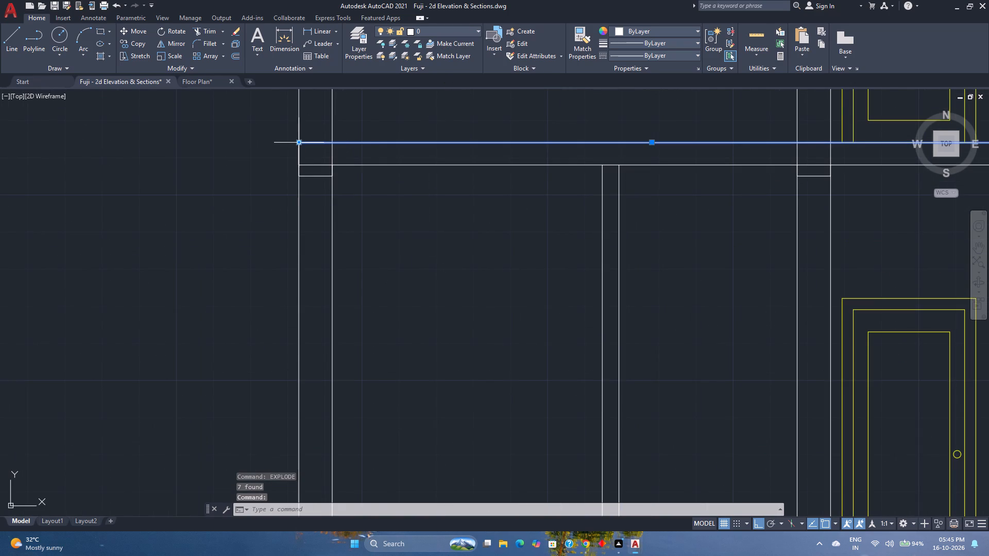
click(299, 143)
click(330, 141)
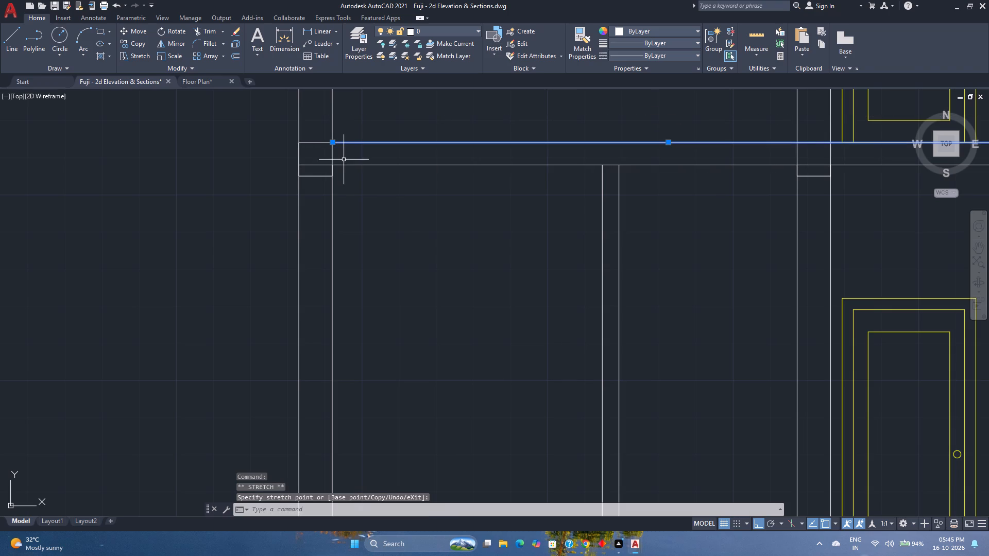
click(345, 164)
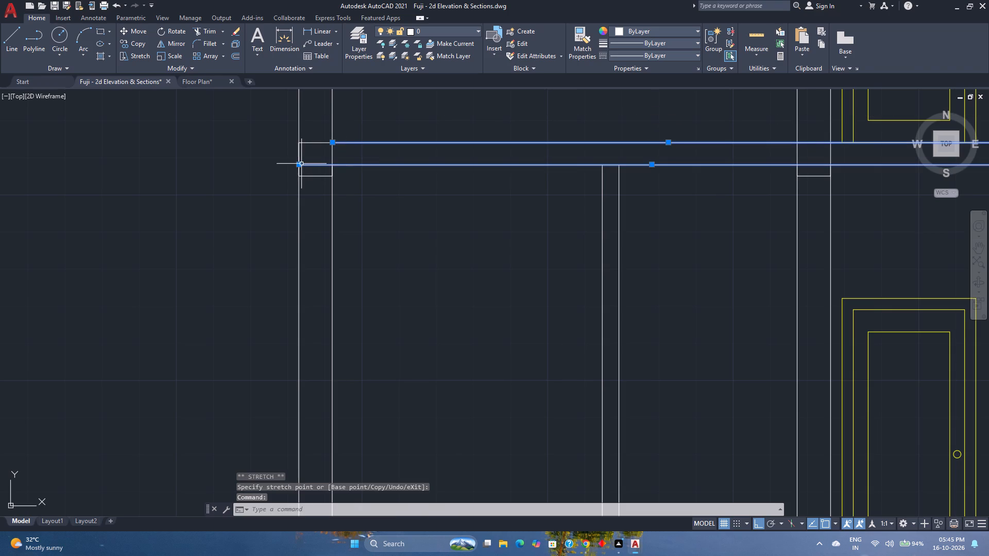
click(298, 165)
click(331, 163)
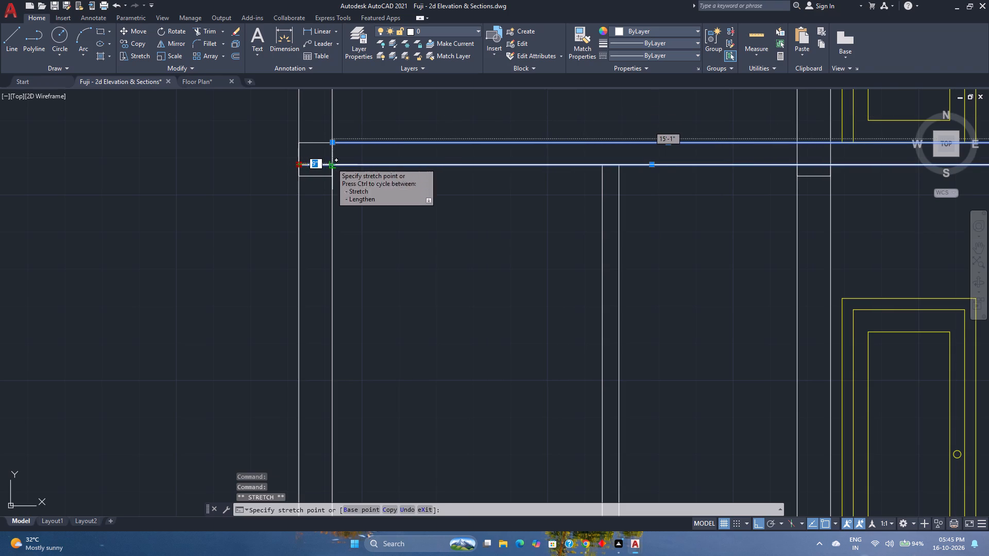
Shorten the first-floor slab's top and bottom lines so both start at the inner face of the outer wall away from the stairs.
scroll(410, 195, down, 1)
middle_click(410, 195)
middle_drag(433, 254, 432, 254)
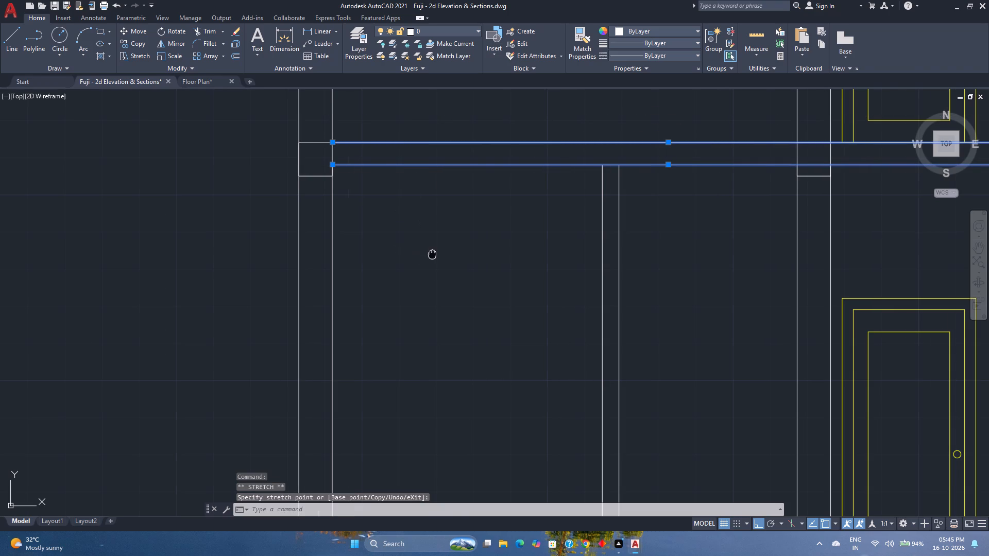
middle_drag(432, 254, 311, 259)
scroll(310, 259, down, 2)
middle_drag(406, 276, 424, 207)
middle_click(425, 205)
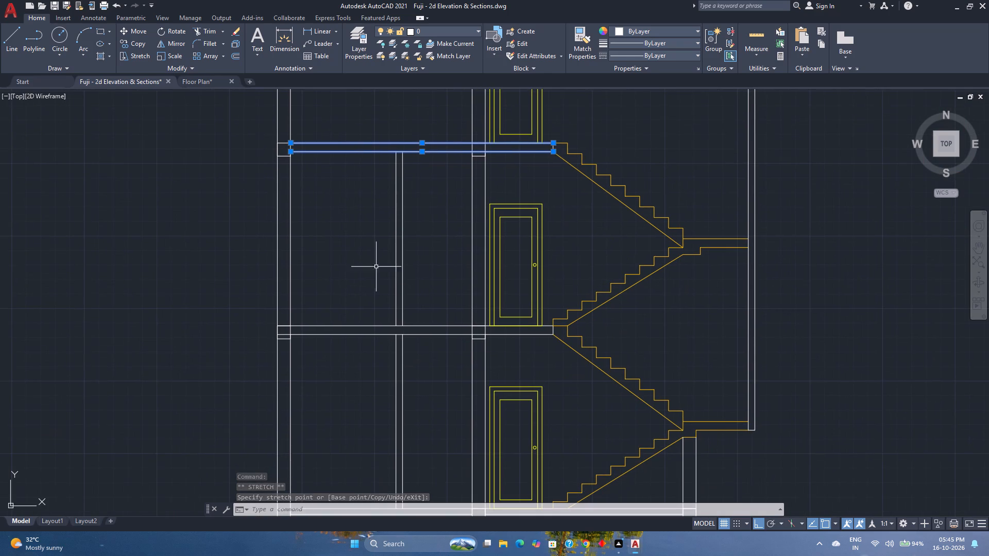
click(346, 357)
click(336, 313)
scroll(270, 343, up, 2)
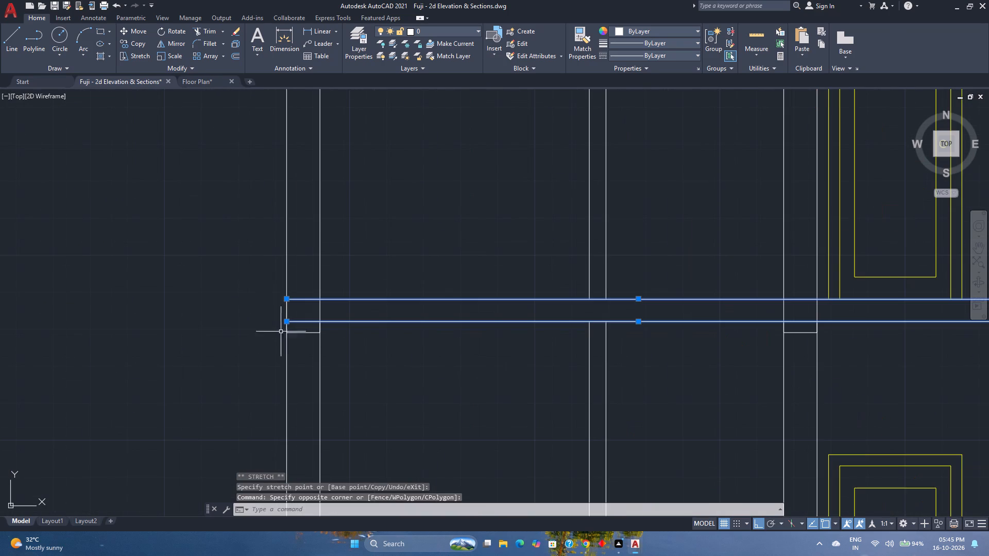
click(285, 298)
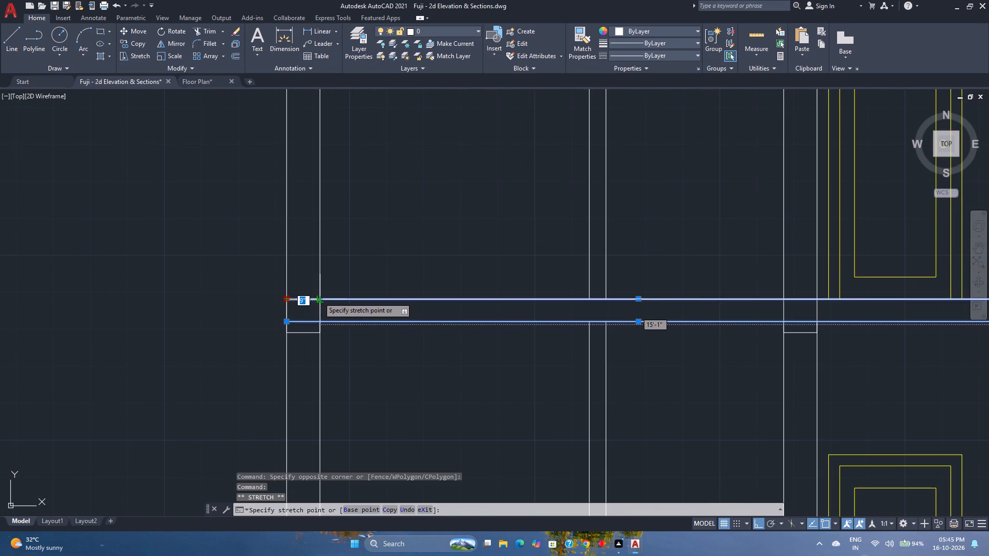
click(318, 297)
click(288, 322)
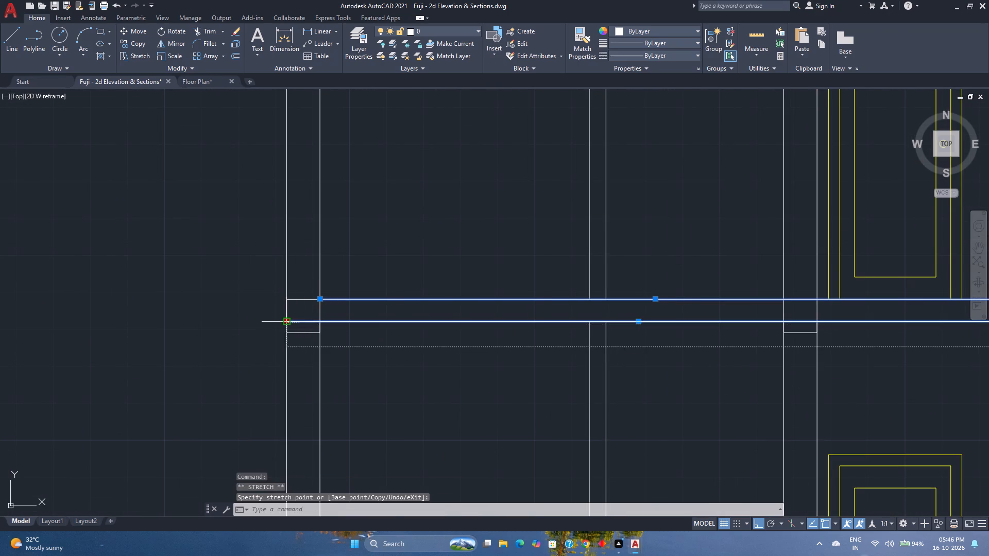
click(319, 321)
Shorten the stair-side end of the ground-floor slab's top line to the inner face of the wall supporting the lower landing.
scroll(319, 321, down, 2)
scroll(377, 364, down, 2)
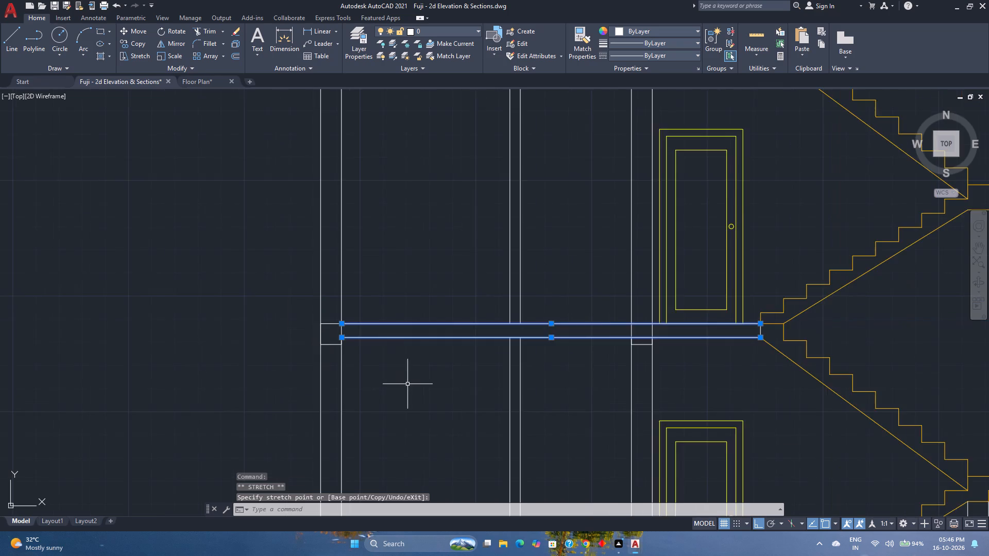
scroll(407, 385, down, 1)
middle_drag(403, 385, 365, 299)
middle_click(364, 293)
scroll(349, 404, up, 2)
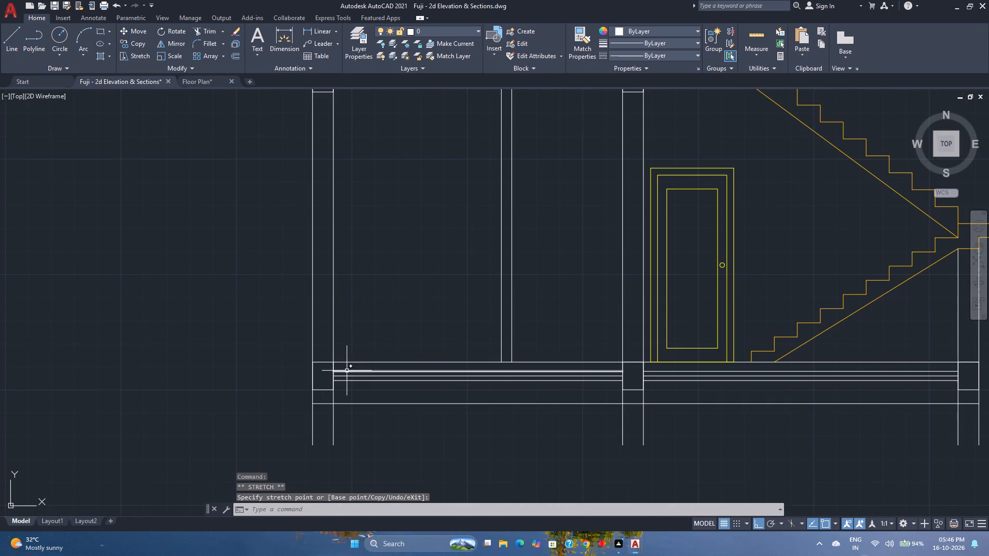
click(349, 362)
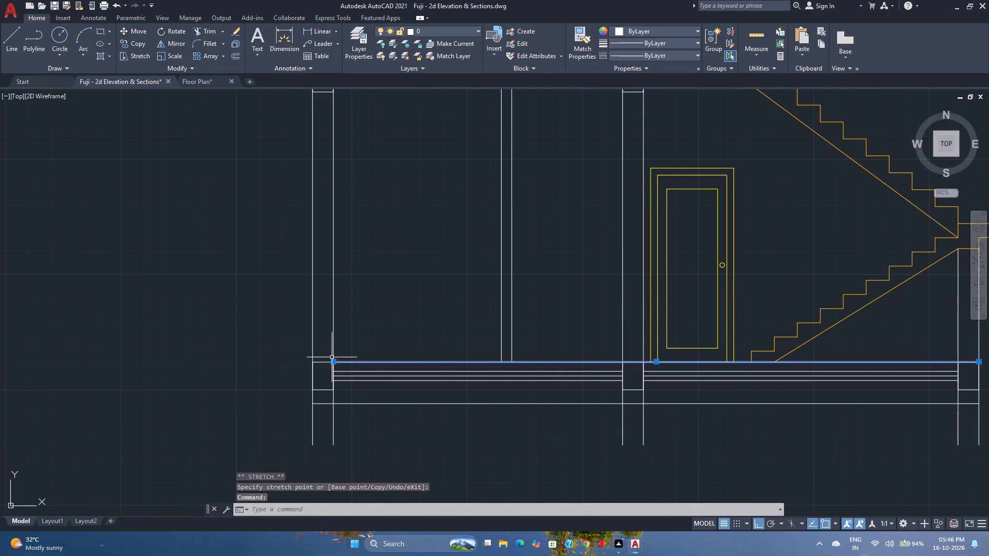
scroll(435, 362, down, 2)
scroll(616, 374, up, 3)
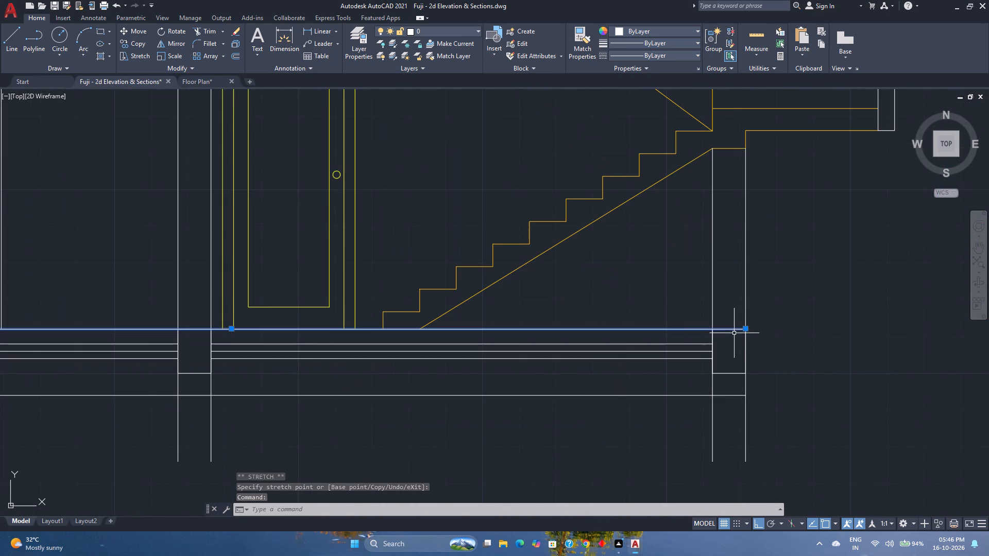
click(746, 329)
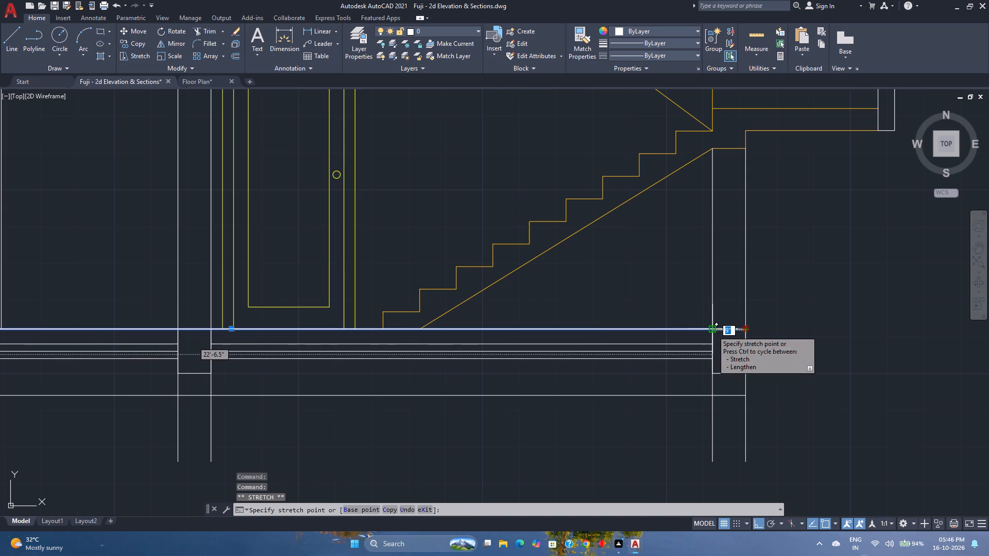
click(712, 331)
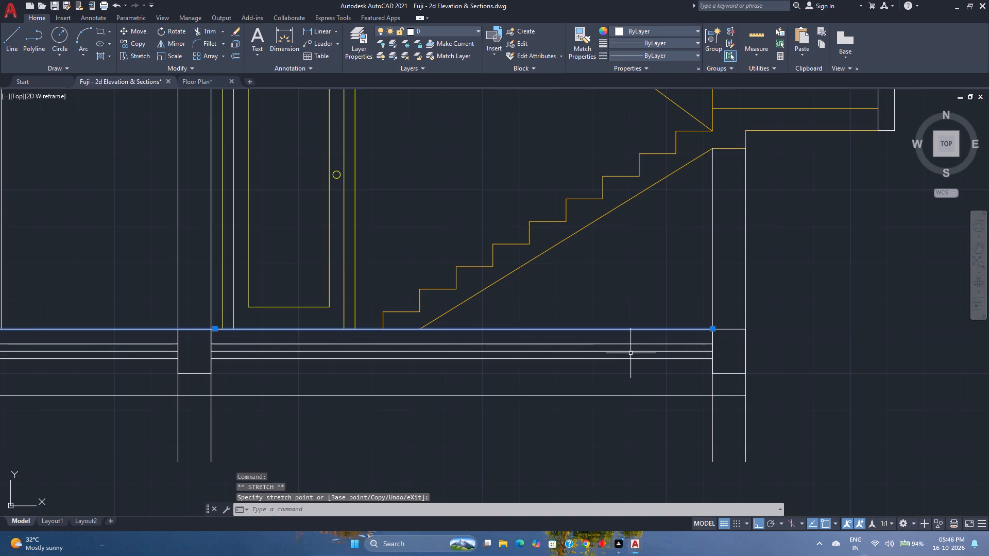
key(Escape)
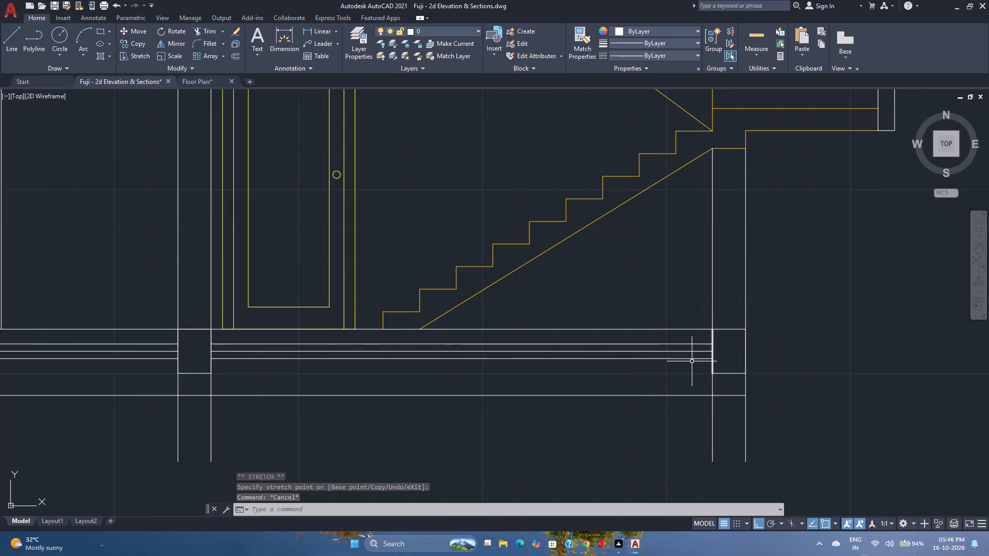
Trim the inner vertical edges of the two outer plinth beams where they cross the ground-floor slab's thickness.
key(t)
key(r)
key(Return)
scroll(708, 341, up, 3)
click(706, 332)
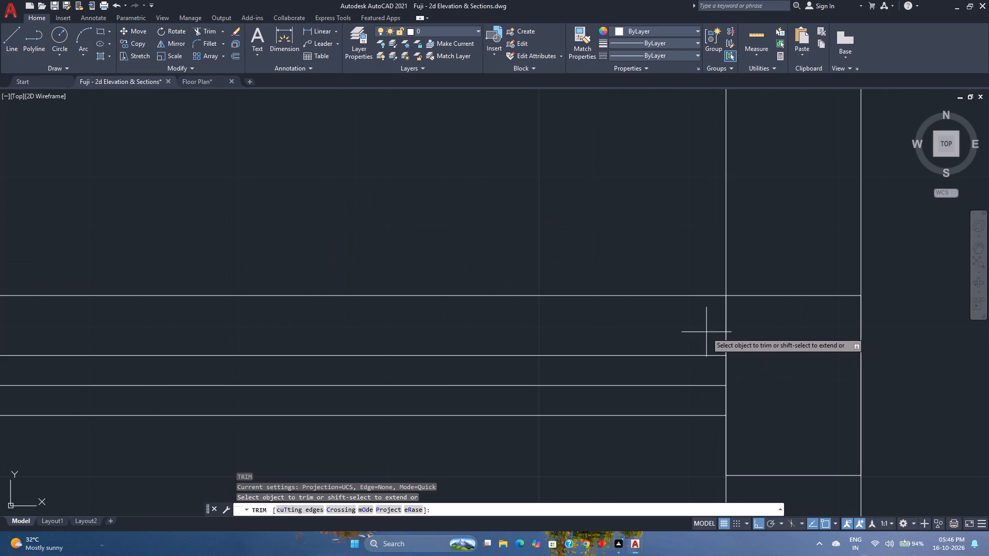
click(736, 331)
scroll(736, 331, down, 5)
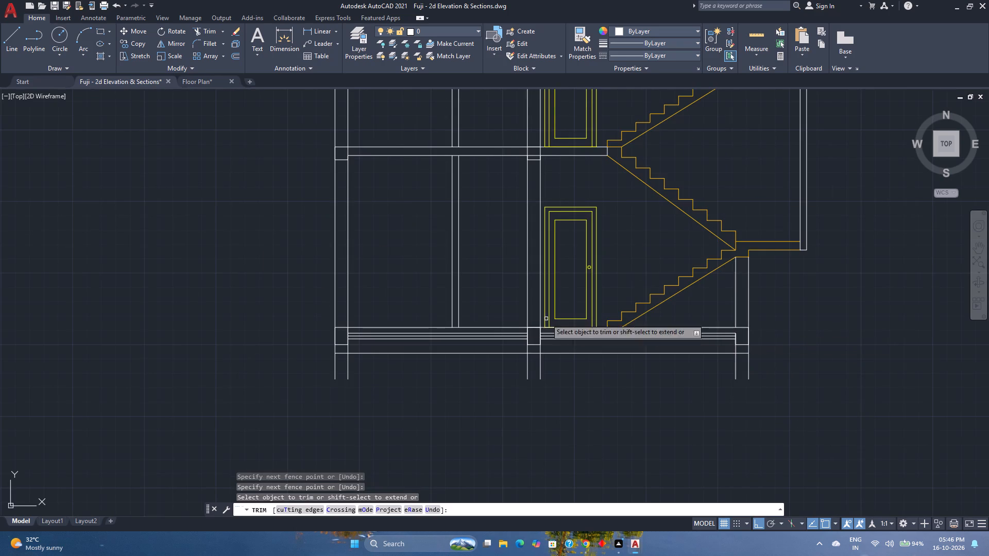
scroll(337, 336, up, 3)
click(359, 323)
click(407, 322)
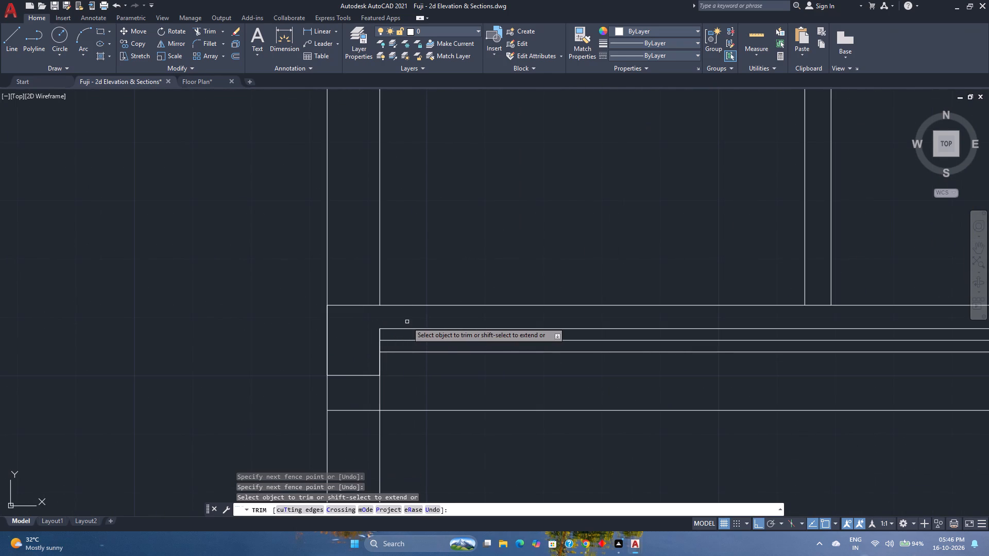
Trim both vertical edges of the middle plinth beam where they cross the ground-floor slab's thickness.
scroll(407, 322, down, 3)
scroll(460, 275, down, 1)
middle_drag(460, 275, 455, 314)
middle_click(455, 314)
scroll(515, 347, up, 3)
click(573, 331)
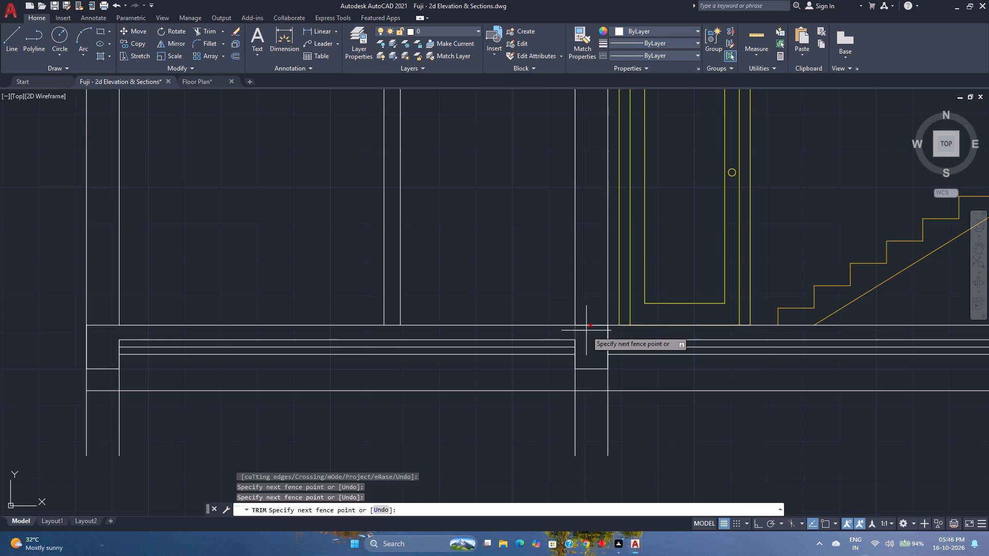
click(586, 331)
click(616, 334)
click(597, 333)
key(space)
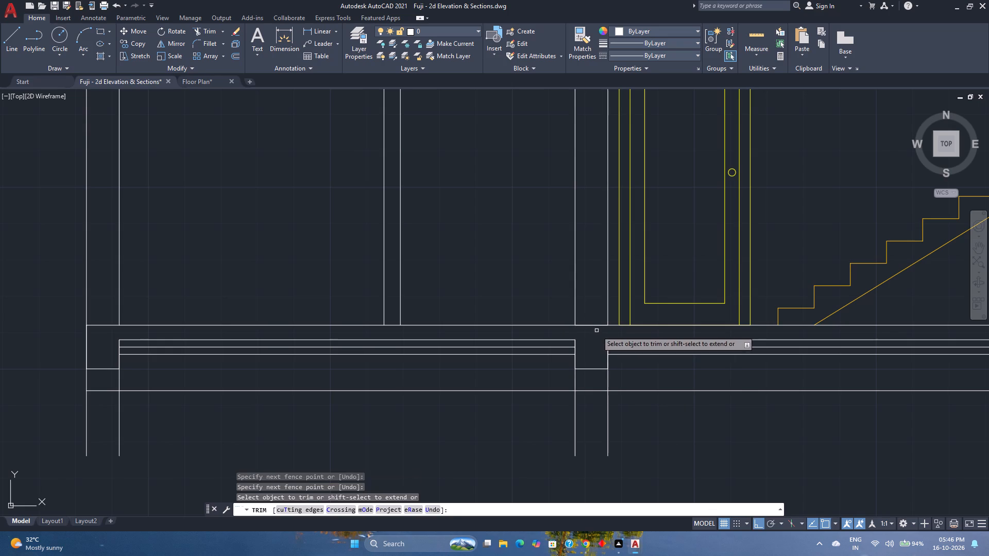
Delete the middle plinth beam's top edge overlapping the ground-floor slab's top line, temporarily hiding the slab line to reach it.
click(594, 325)
scroll(594, 325, up, 2)
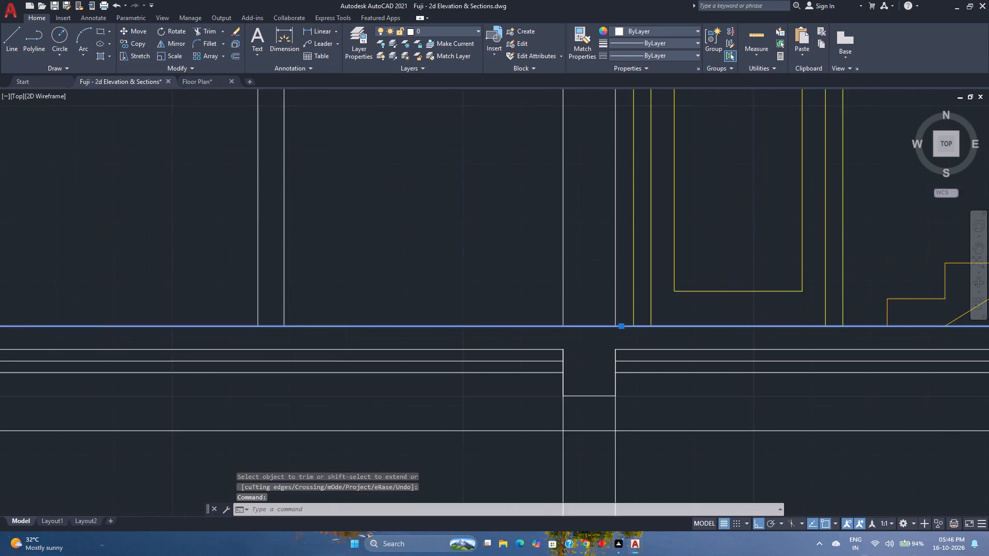
scroll(594, 325, up, 1)
right_click(594, 325)
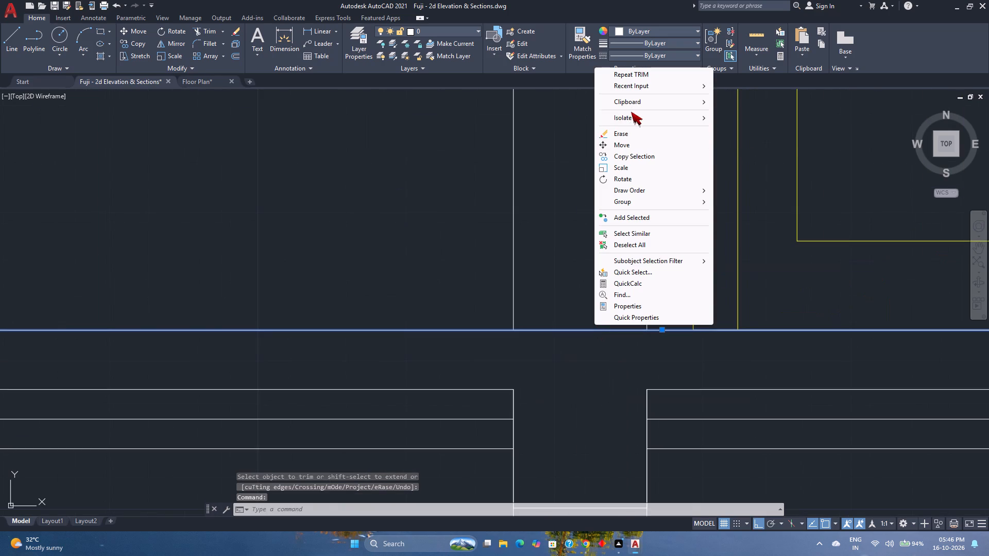
click(731, 126)
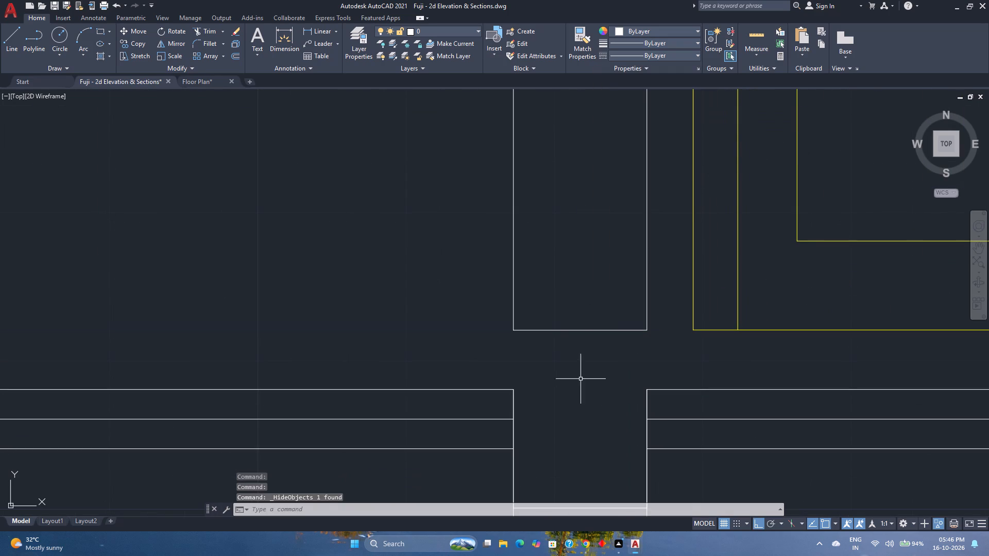
click(585, 331)
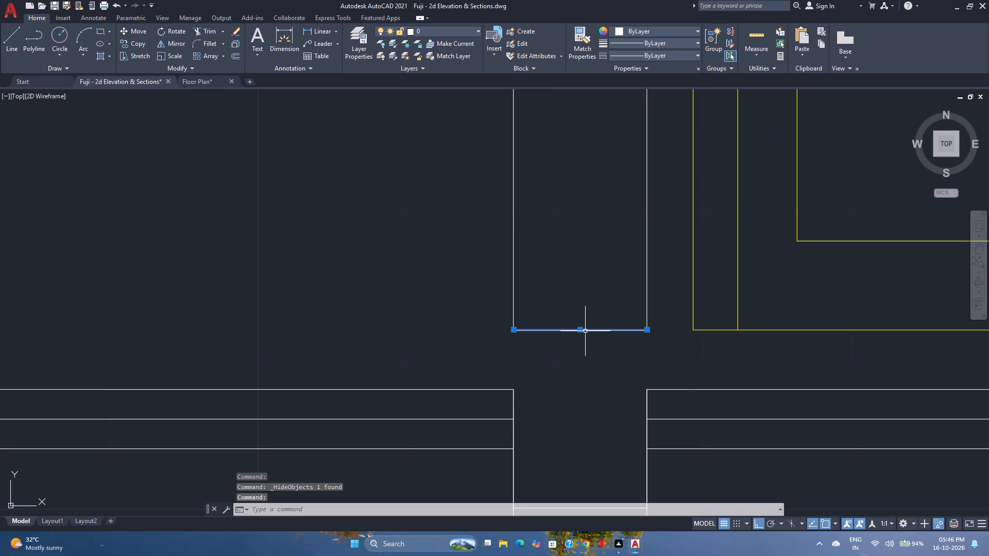
key(Delete)
right_click(394, 288)
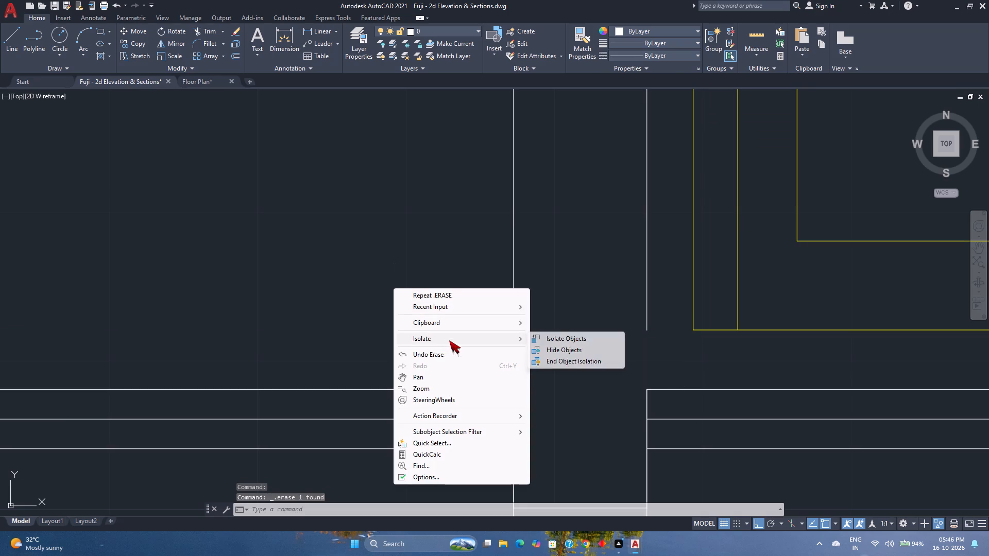
click(568, 357)
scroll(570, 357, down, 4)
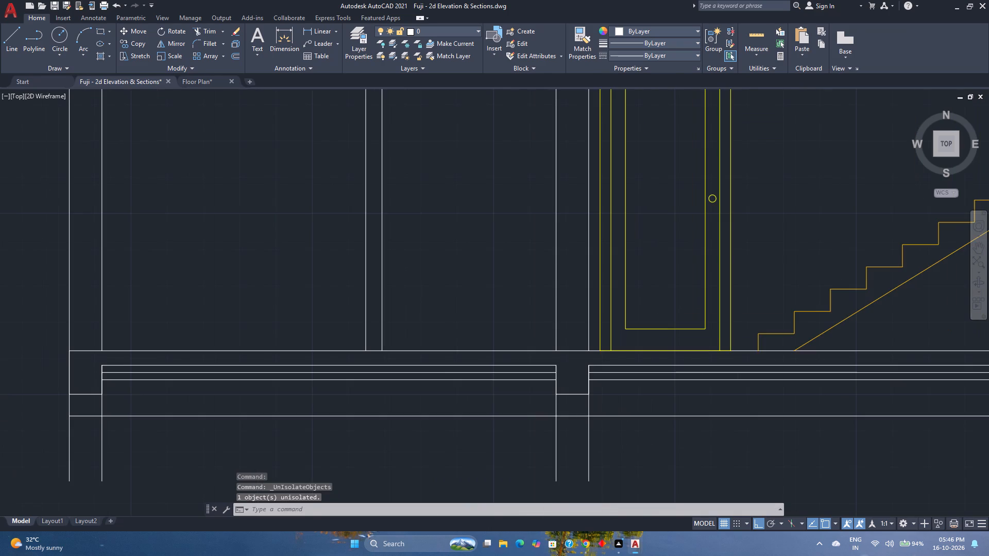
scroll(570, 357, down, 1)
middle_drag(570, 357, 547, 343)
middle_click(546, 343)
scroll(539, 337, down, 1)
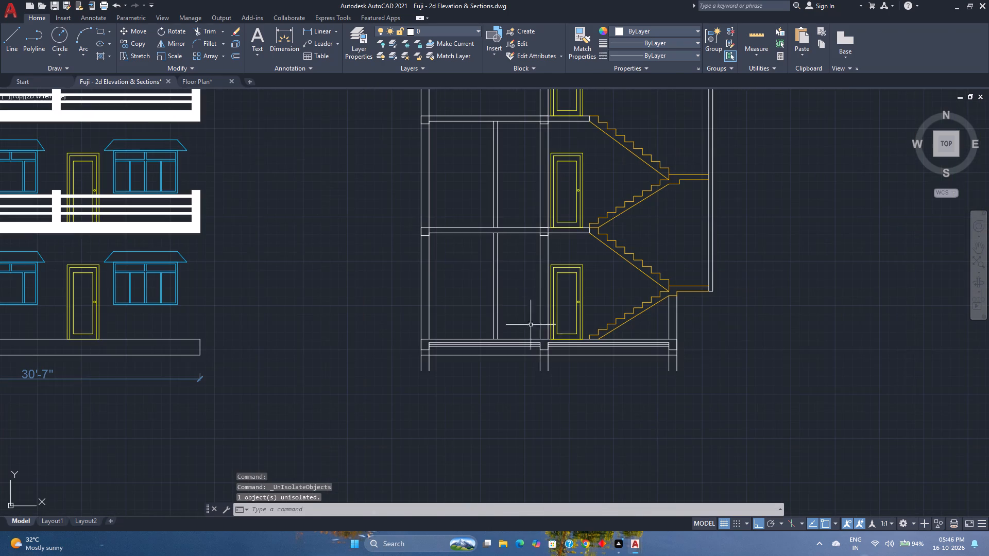
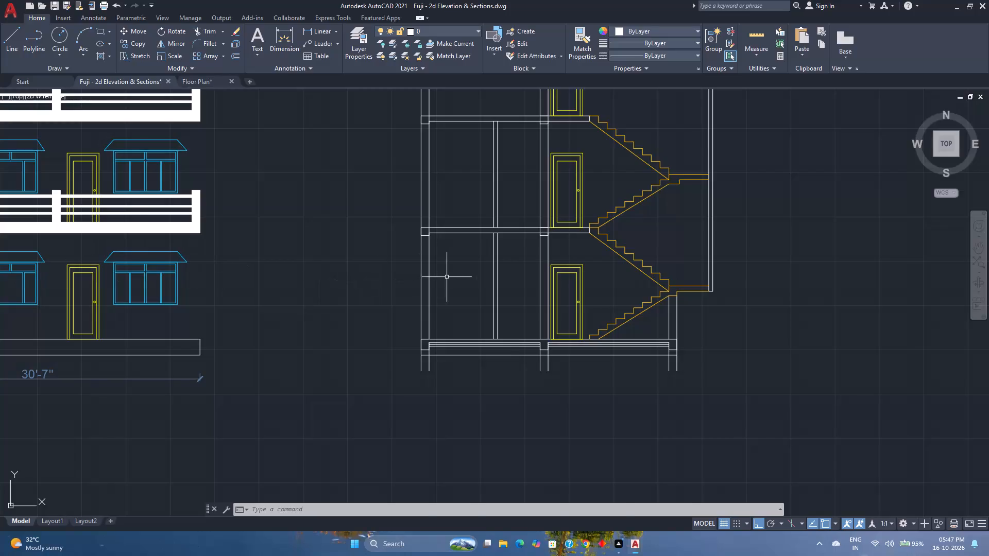
Temporarily hide the second-floor slab's top and bottom lines and delete the top edges of the middle and outer beams beneath them.
scroll(451, 276, down, 1)
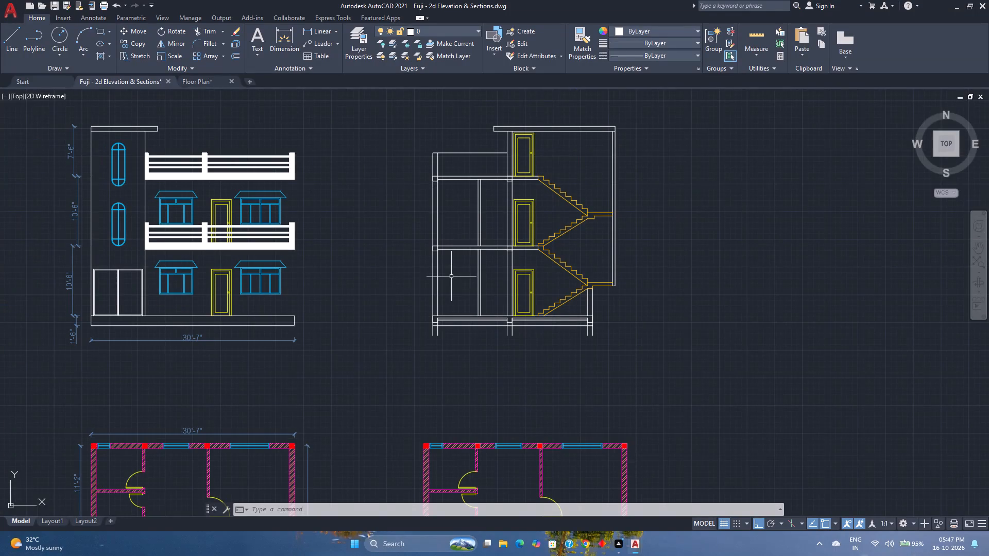
middle_drag(447, 294, 413, 324)
middle_click(413, 324)
scroll(499, 177, up, 2)
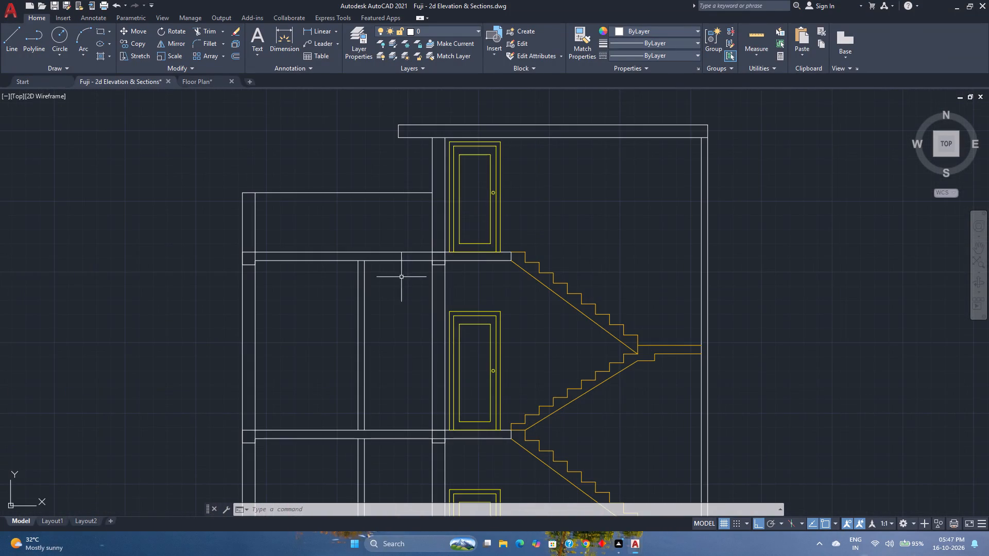
scroll(427, 265, up, 2)
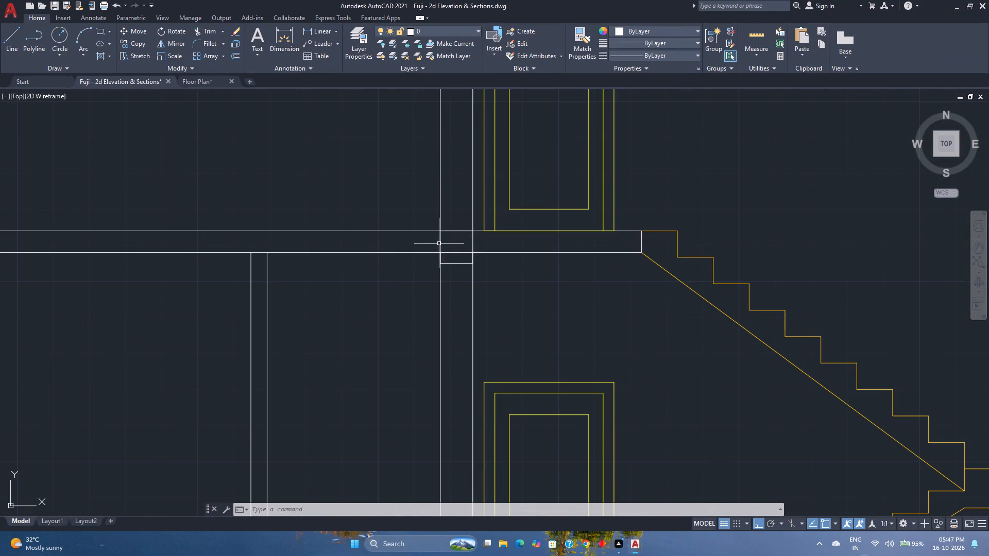
click(433, 231)
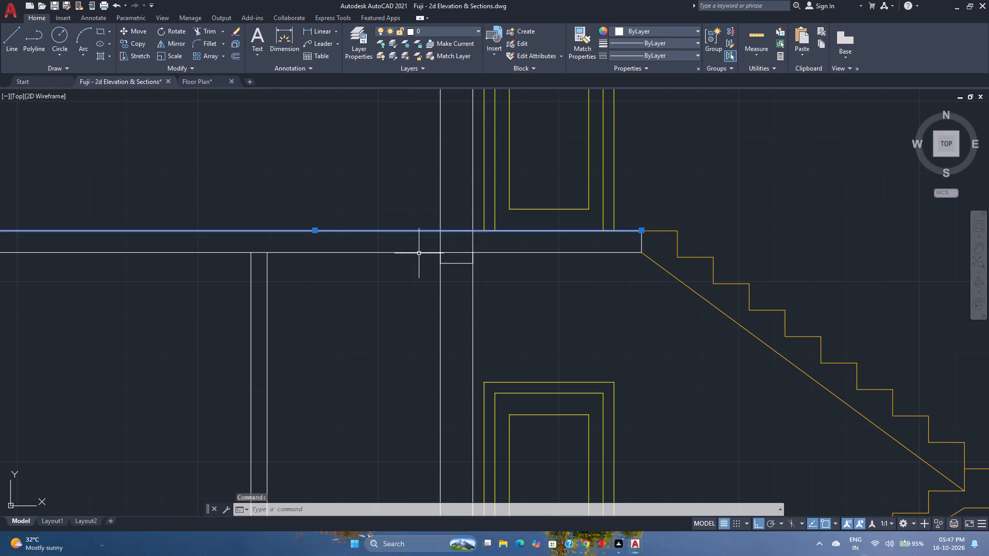
click(419, 253)
right_click(412, 240)
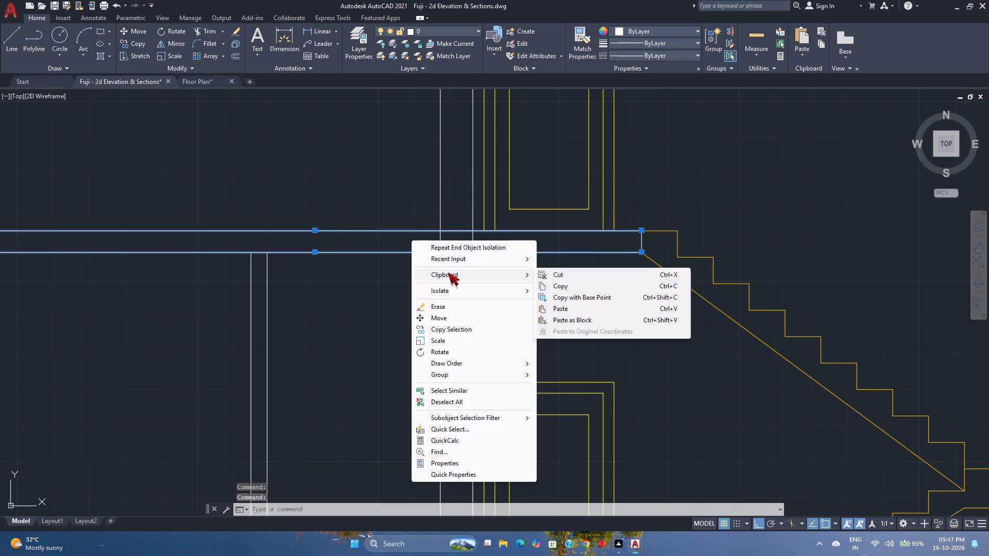
click(571, 303)
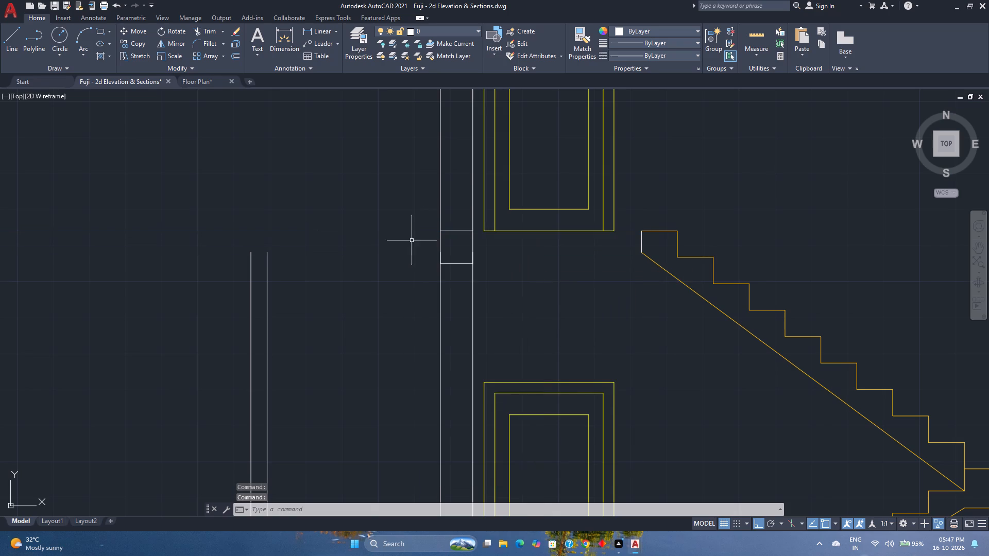
click(458, 232)
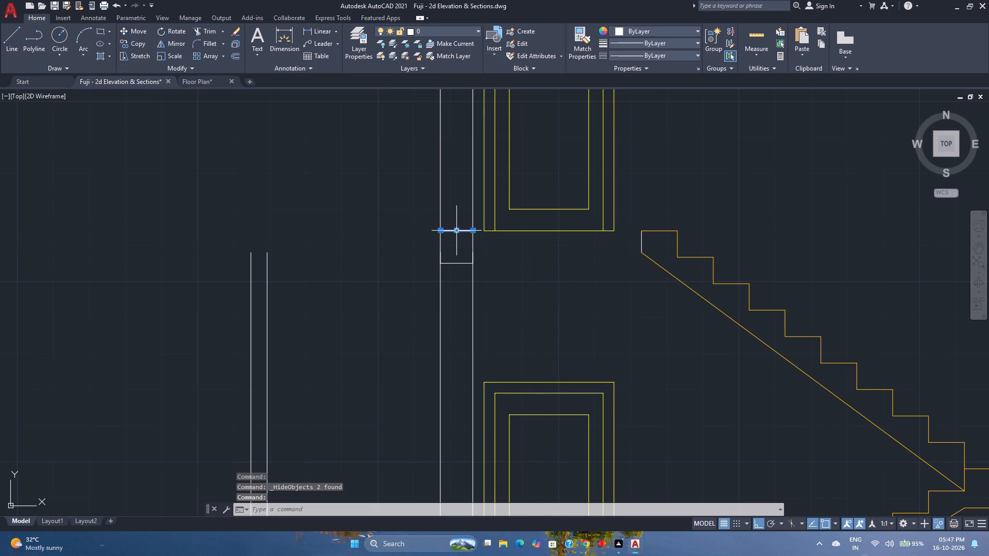
key(Delete)
scroll(376, 242, down, 1)
middle_drag(376, 242, 422, 242)
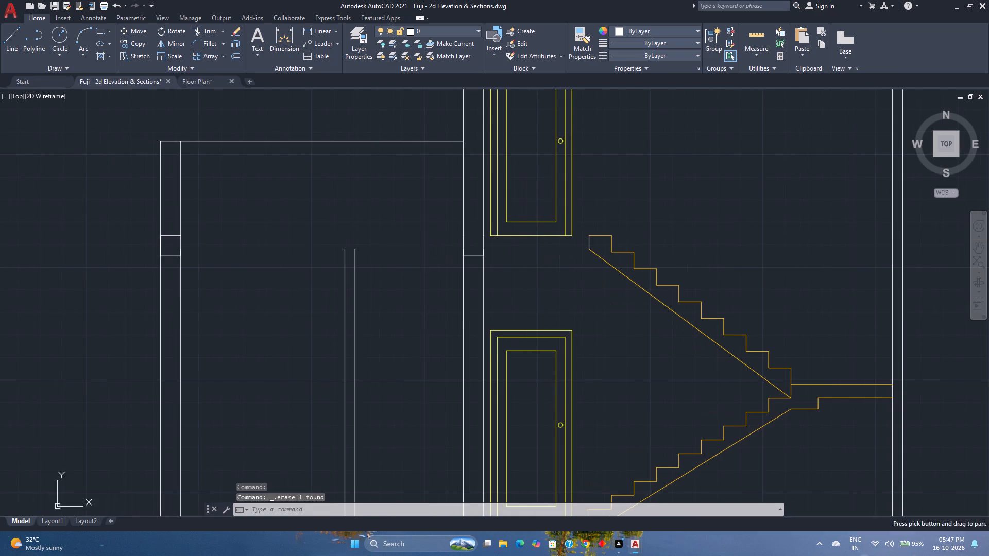
click(174, 235)
key(Delete)
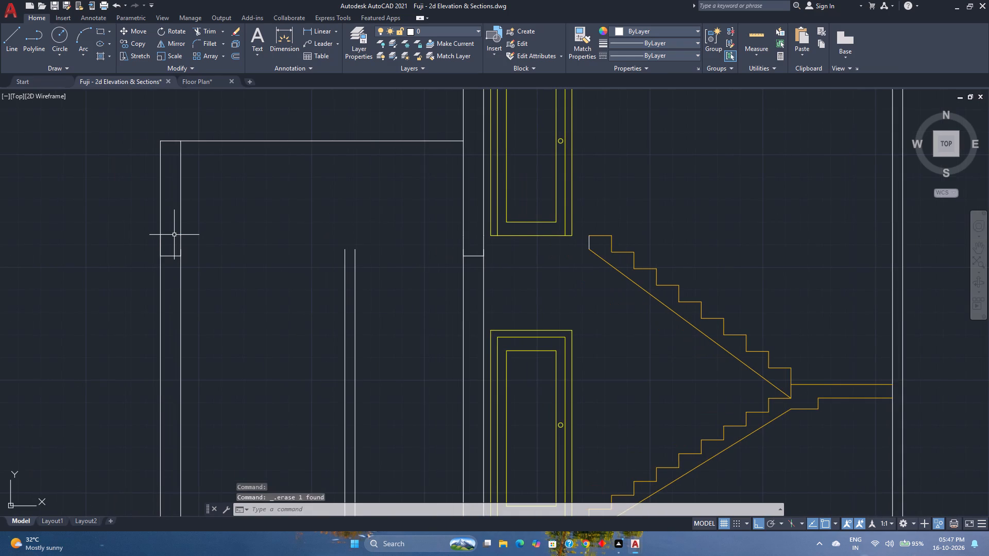
Delete both vertical edges of the middle and outer second-floor beams, and bring back the hidden slab lines.
click(463, 246)
click(483, 245)
scroll(483, 245, down, 1)
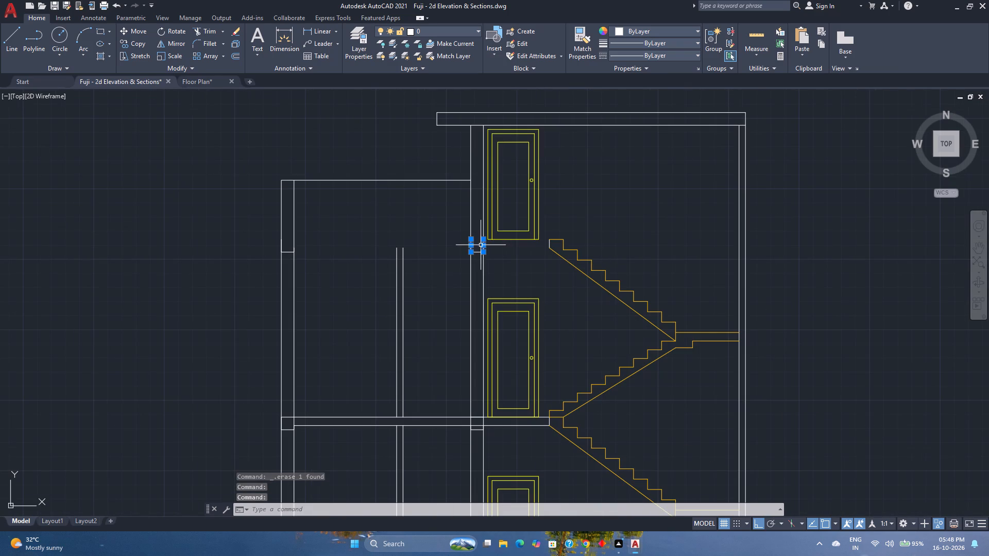
key(Delete)
scroll(305, 246, up, 2)
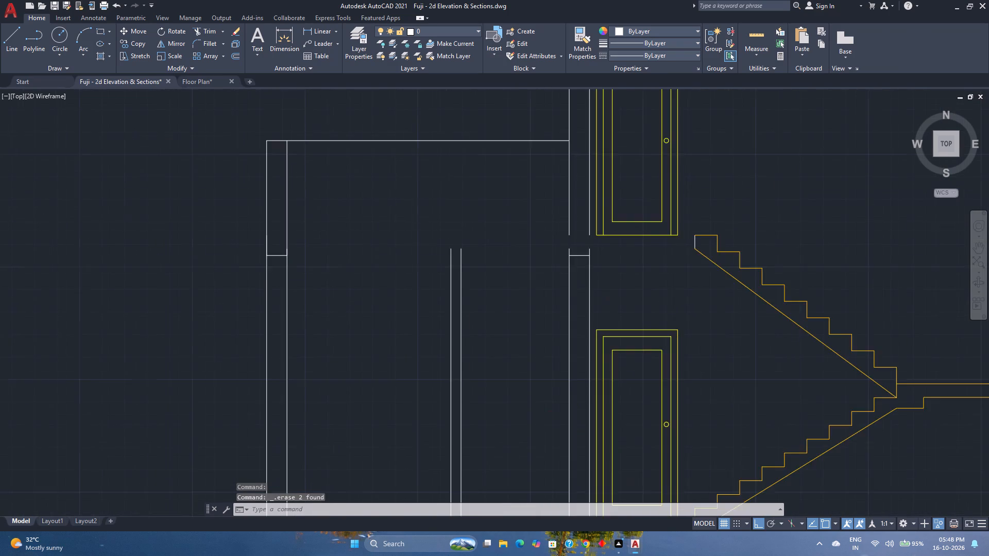
click(275, 246)
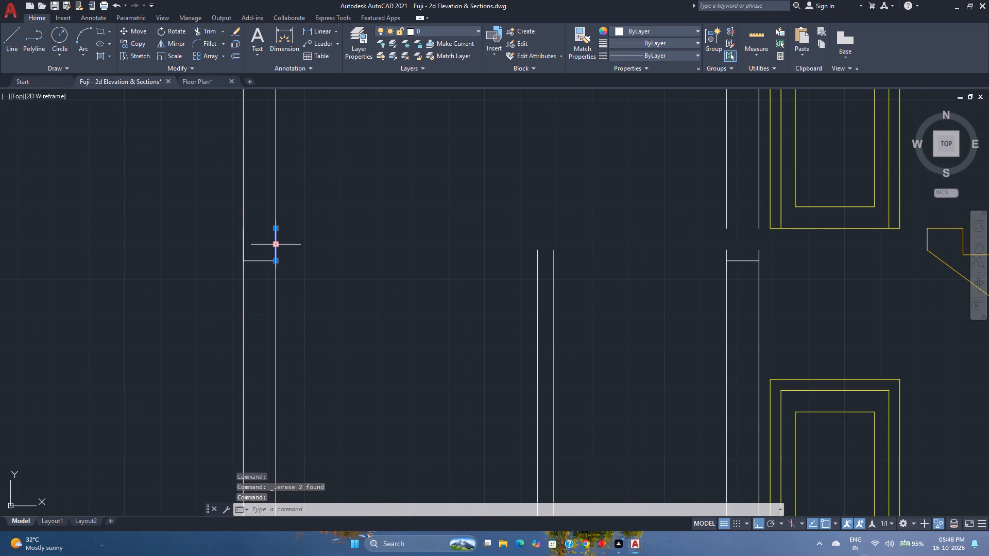
key(Delete)
click(244, 242)
key(Delete)
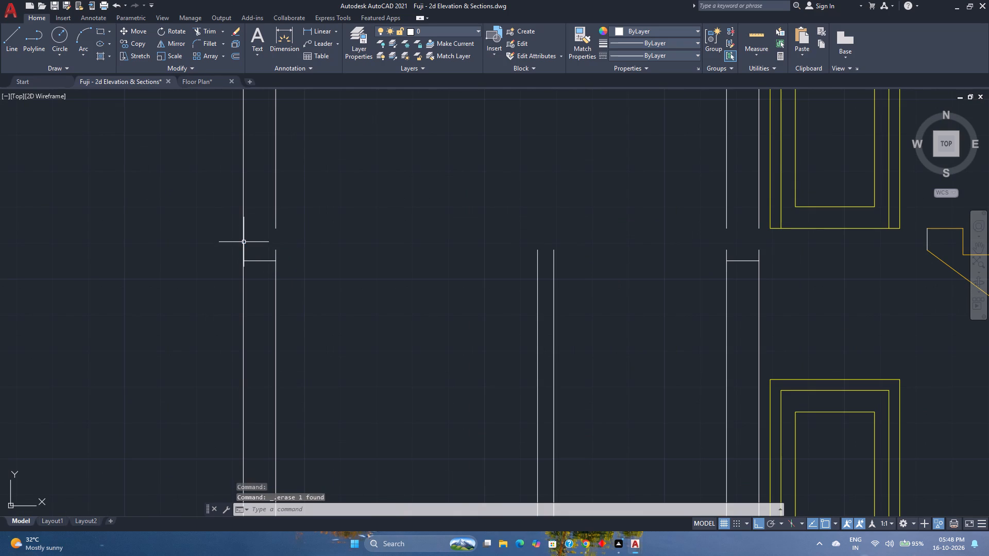
right_click(313, 220)
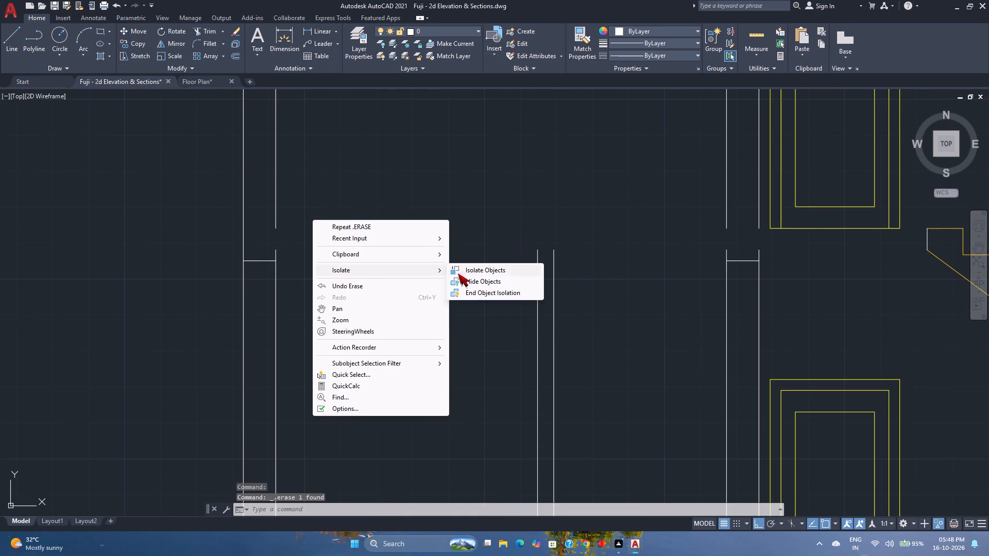
click(480, 291)
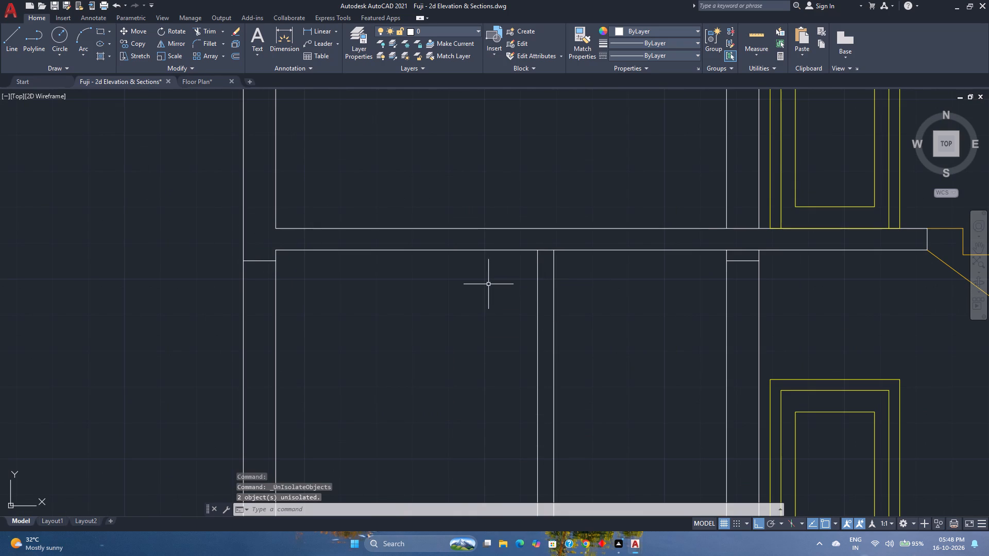
Trim the second-floor slab's bottom line where it crosses the middle wall's beam.
middle_drag(642, 272, 537, 272)
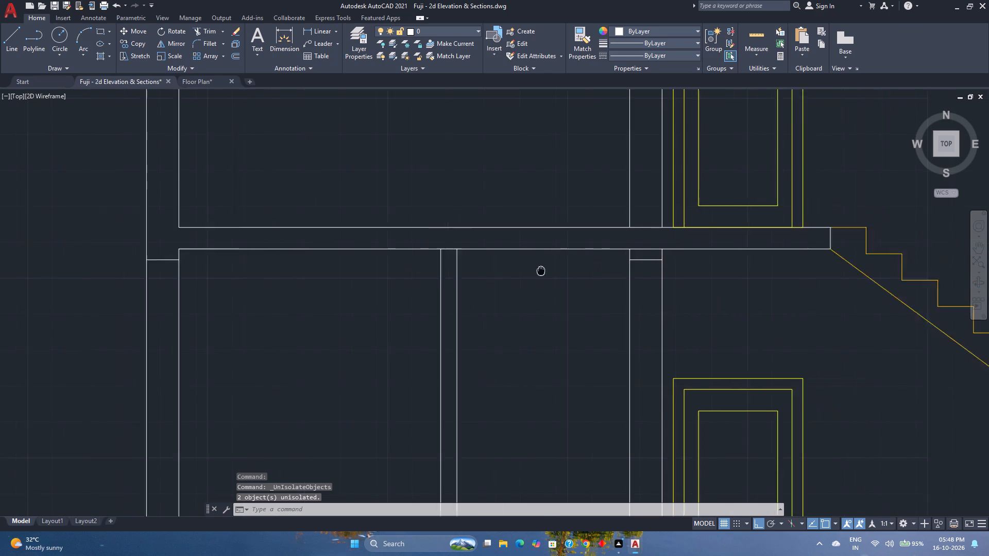
middle_drag(537, 272, 502, 278)
middle_click(502, 278)
text(tr)
key(Return)
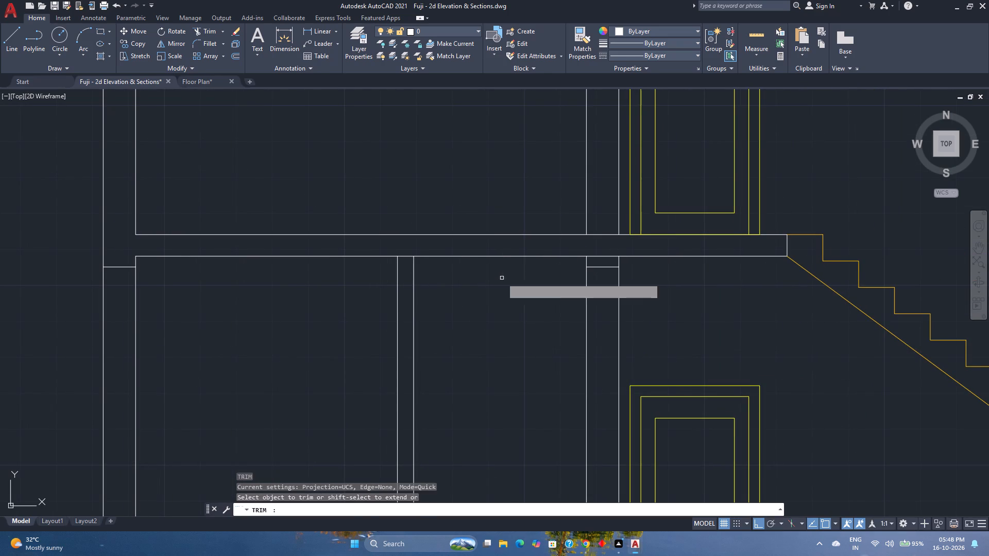
click(596, 251)
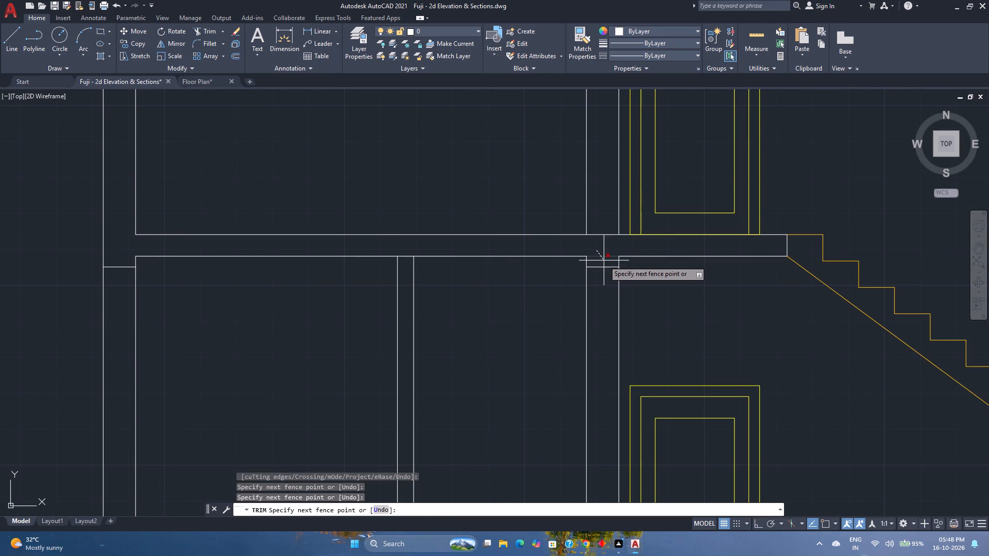
click(604, 260)
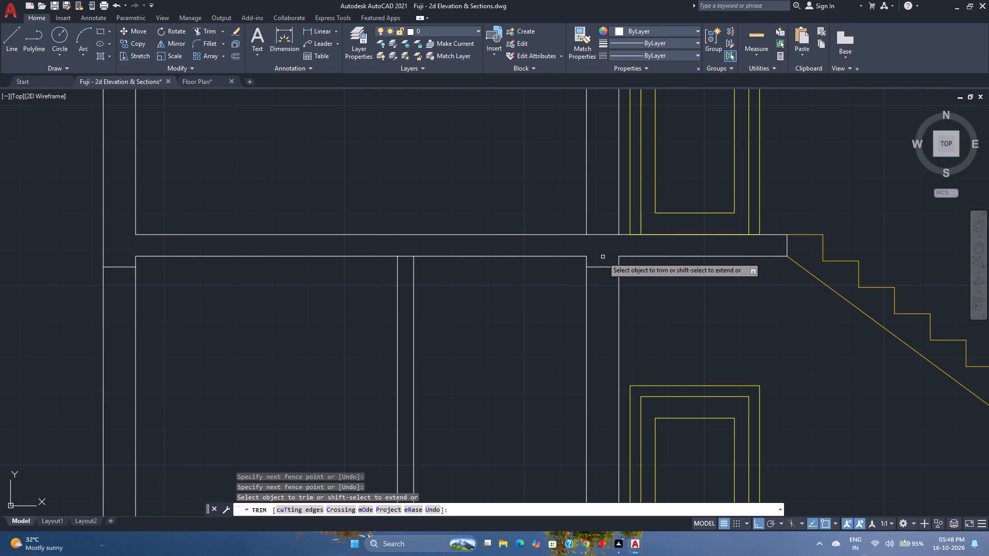
Trim the first-floor slab's bottom line where it crosses the middle wall's beam.
scroll(594, 307, down, 2)
middle_drag(594, 307, 561, 240)
middle_click(560, 238)
scroll(554, 393, up, 3)
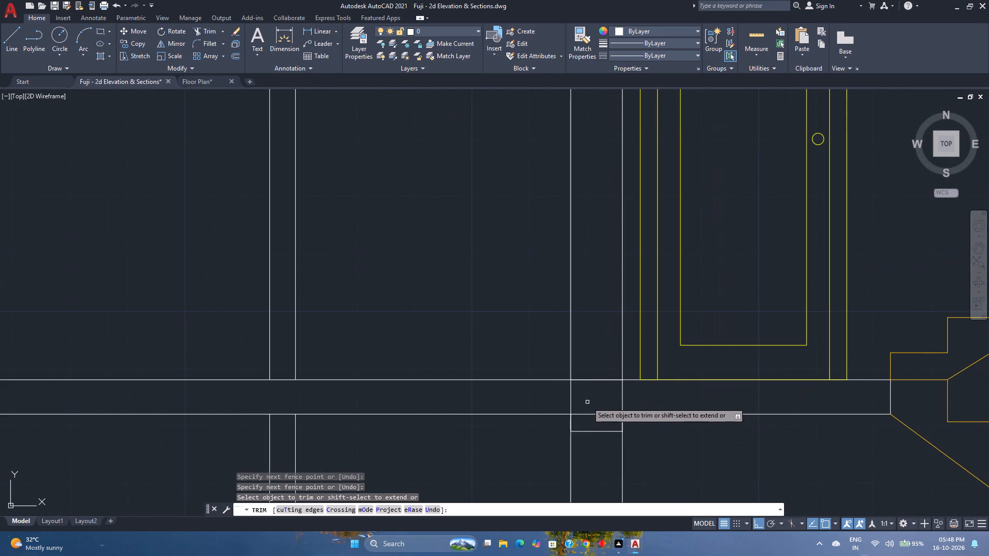
click(587, 402)
click(588, 423)
key(Escape)
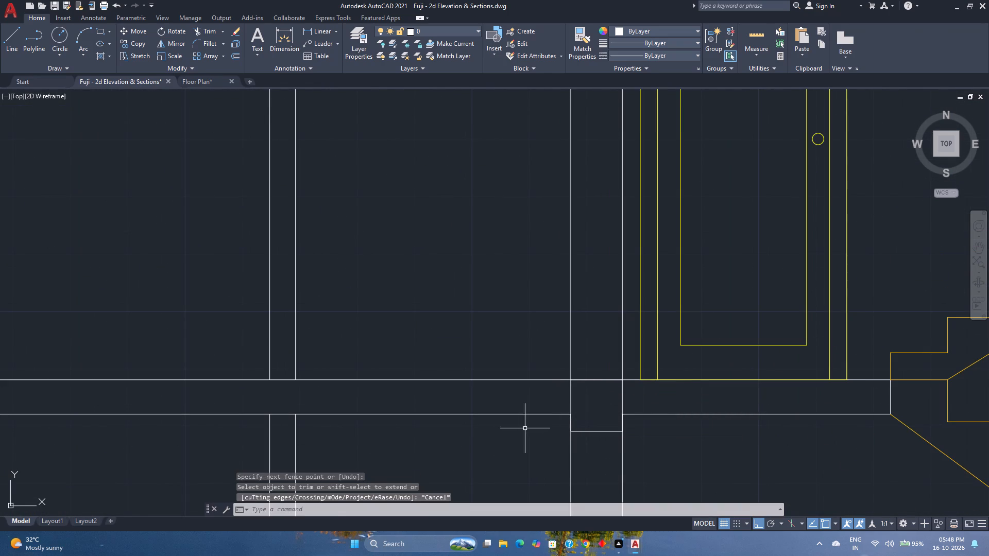
Temporarily hide the first-floor slab's top line and room-side bottom line, and delete both vertical edges of the middle beam.
click(521, 428)
click(481, 377)
right_click(476, 355)
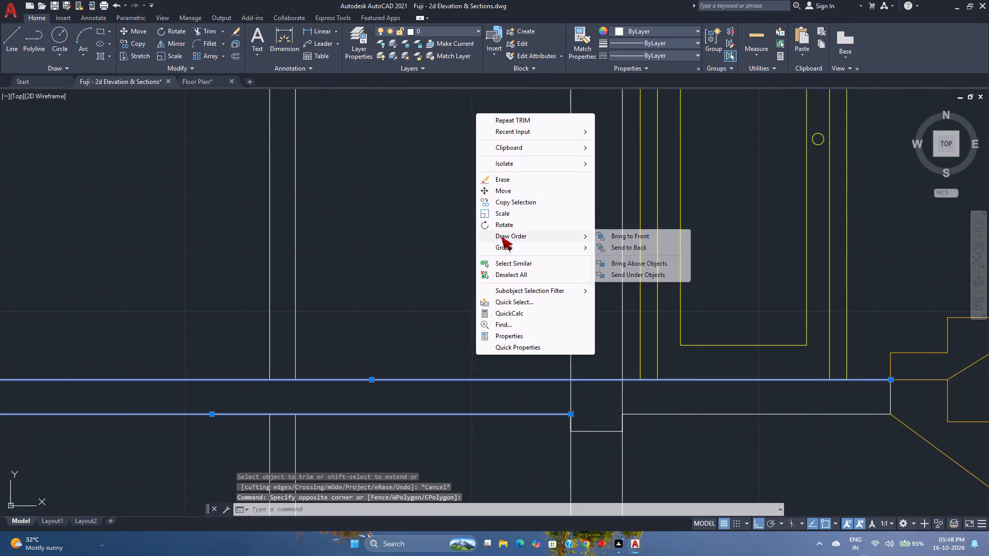
scroll(502, 235, down, 2)
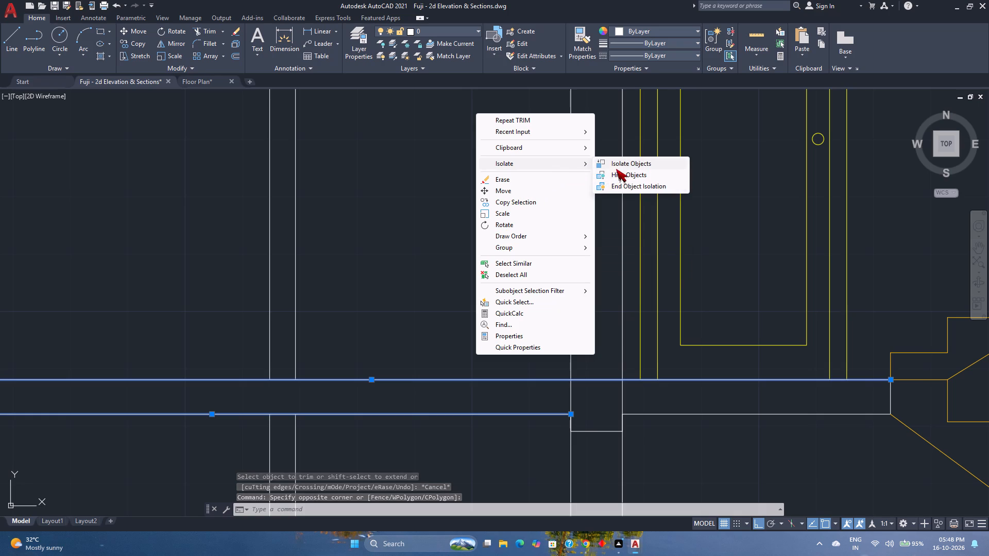
click(616, 171)
scroll(620, 262, down, 1)
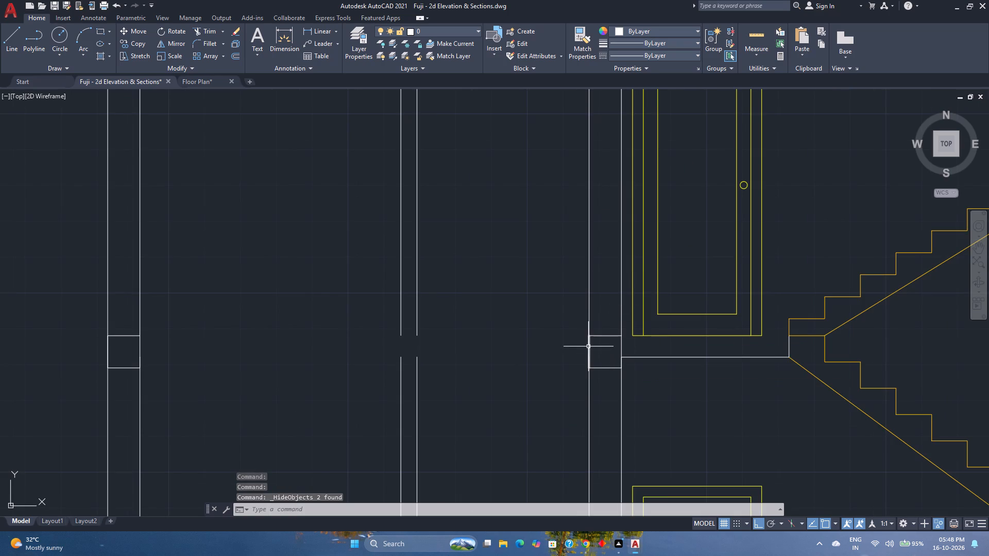
click(588, 346)
key(Delete)
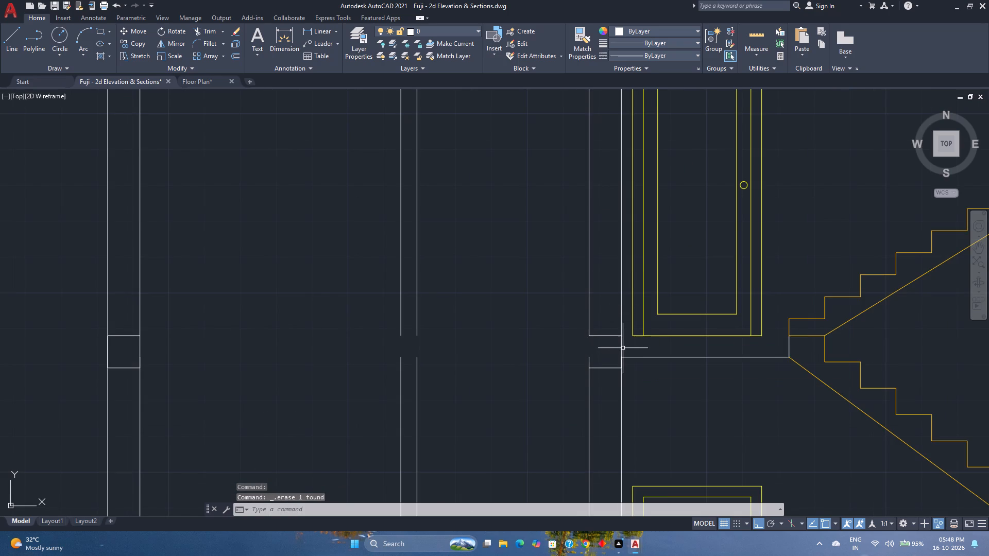
click(623, 348)
key(Delete)
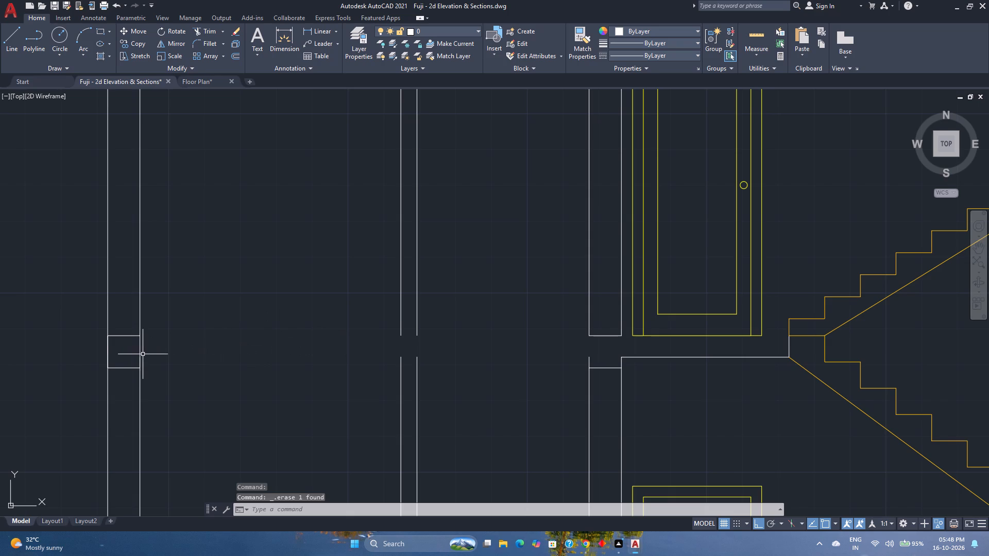
Delete both vertical edges of the outer wall's first-floor beam, and bring back the hidden slab lines.
click(139, 355)
key(Delete)
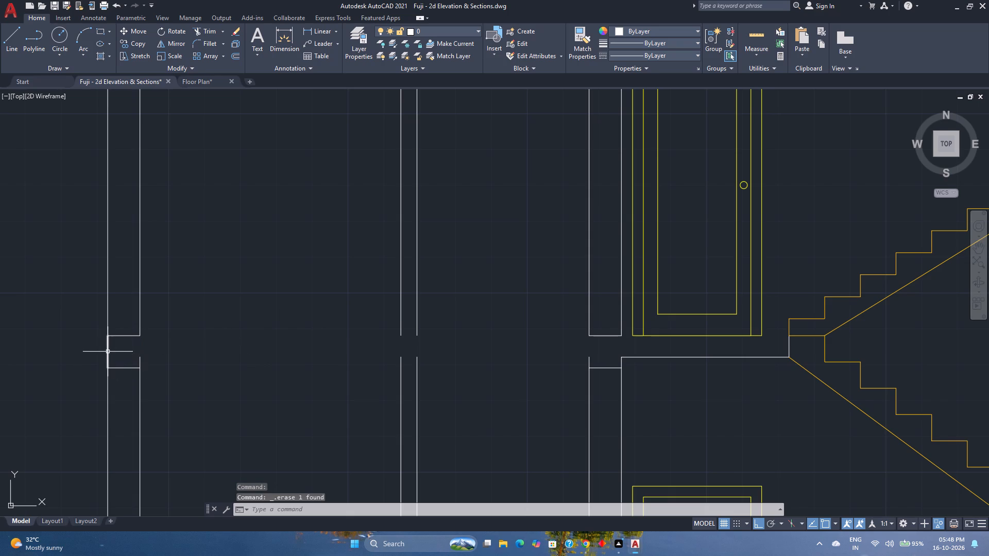
click(108, 352)
key(Delete)
right_click(196, 338)
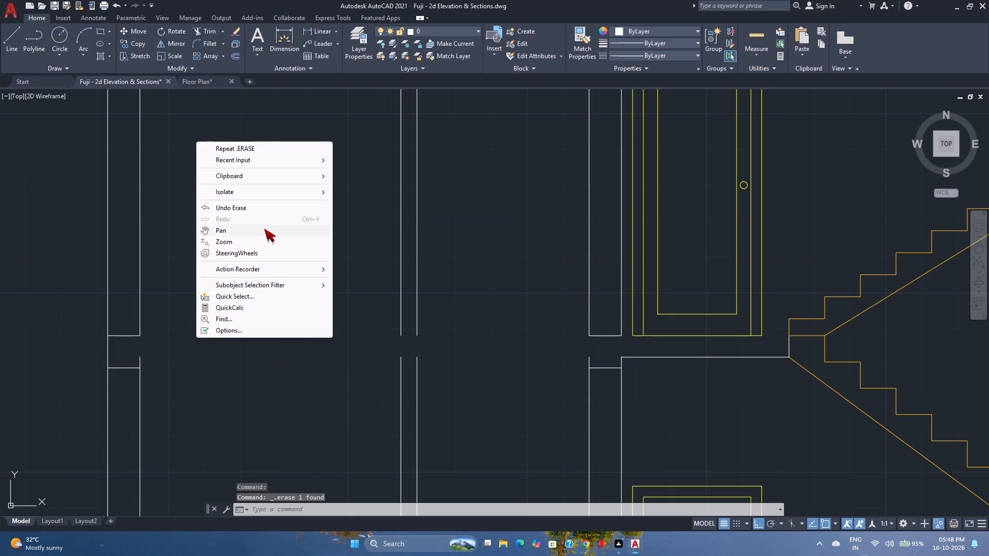
click(367, 214)
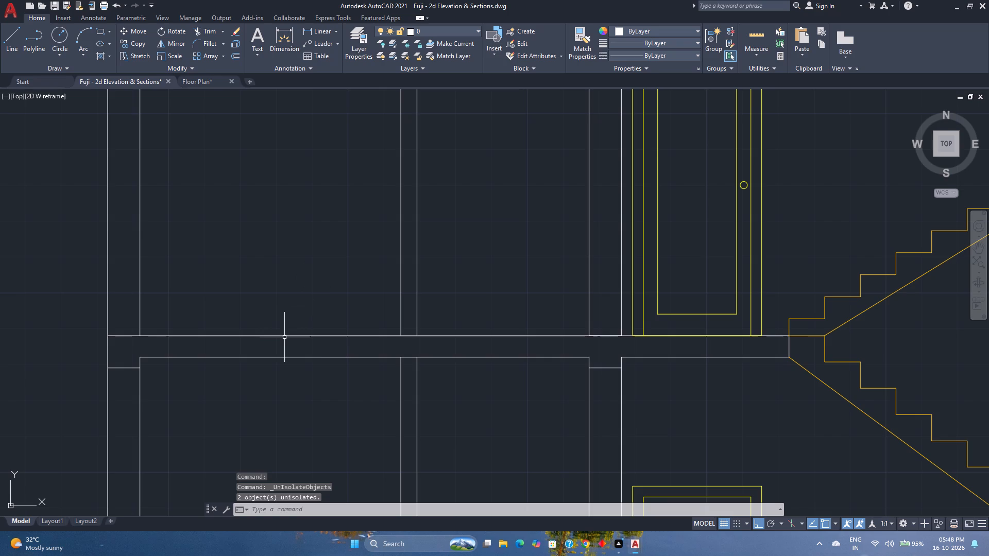
Save the elevation and section drawing.
scroll(321, 357, down, 3)
middle_drag(344, 379, 368, 319)
middle_click(368, 318)
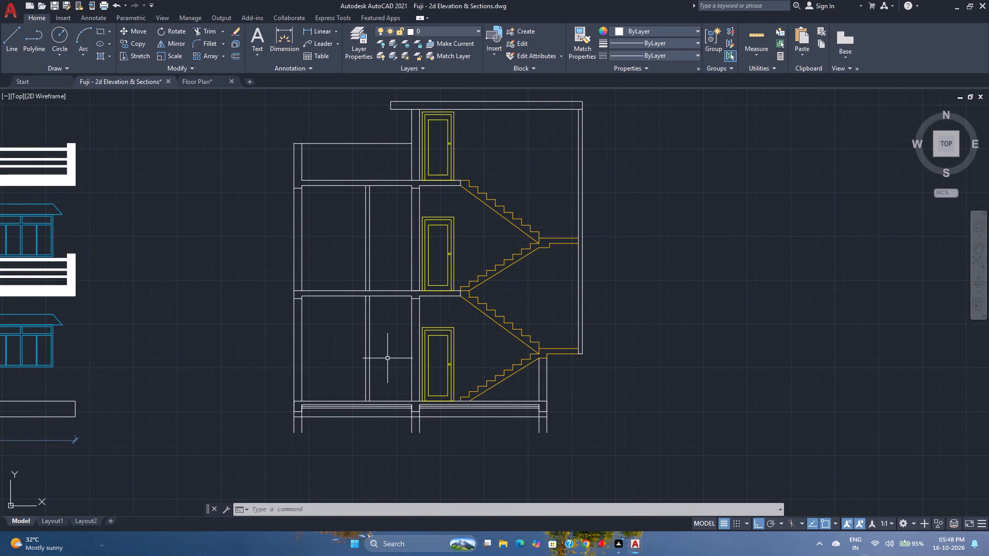
key(ctrl+s)
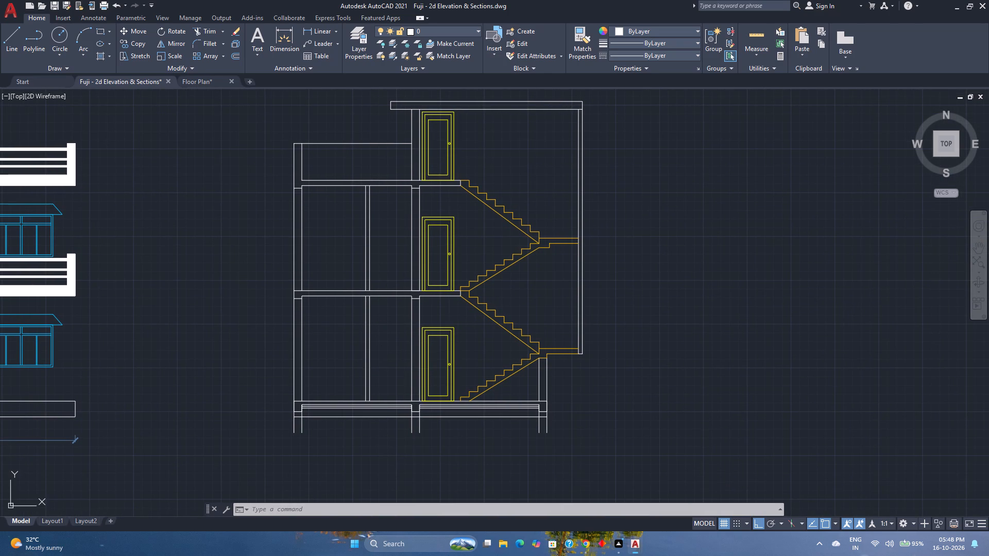
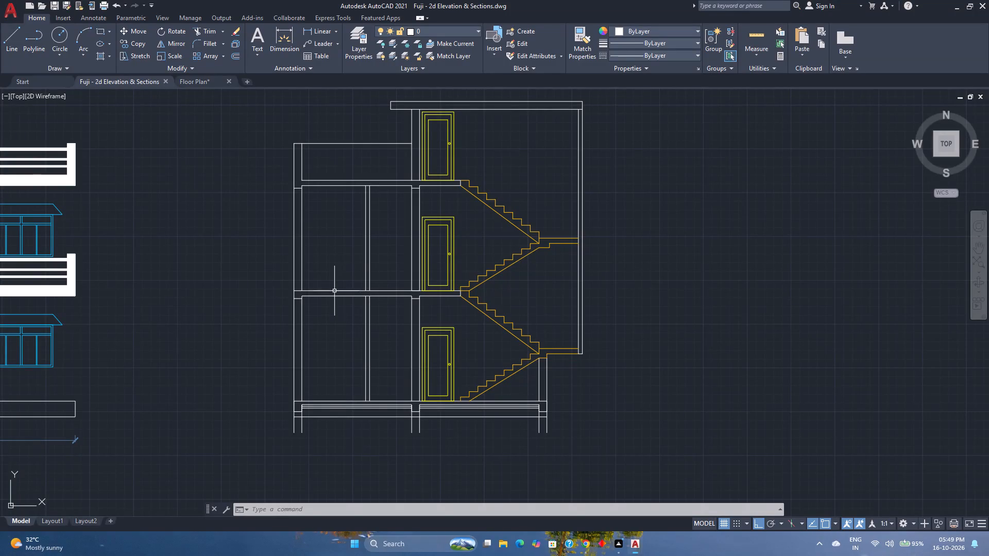
Delete the outer vertical edge of the outer wall's plinth beam and both vertical edges of the middle wall's plinth beam.
scroll(337, 343, down, 2)
scroll(337, 343, up, 2)
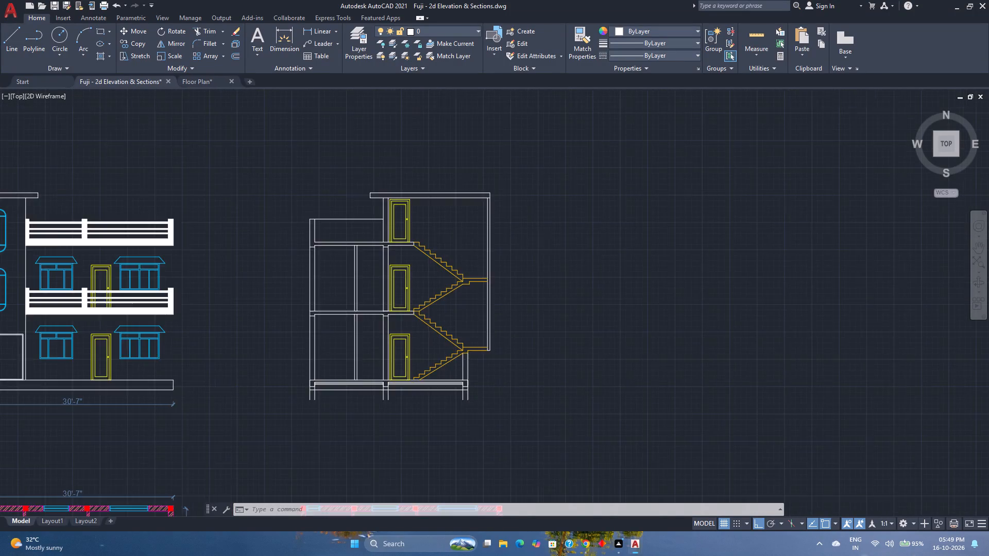
scroll(337, 343, down, 2)
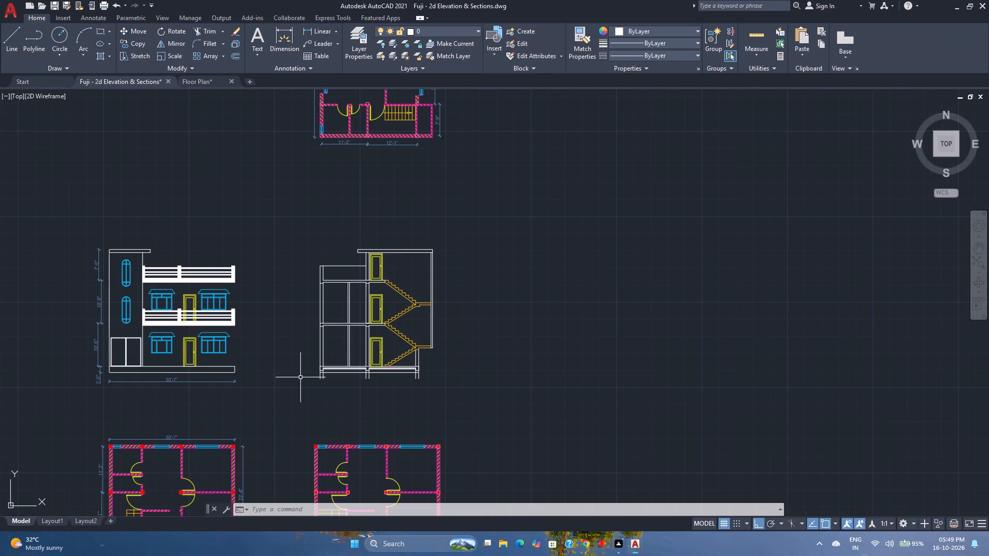
scroll(382, 371, up, 2)
middle_drag(381, 373, 423, 364)
middle_click(423, 364)
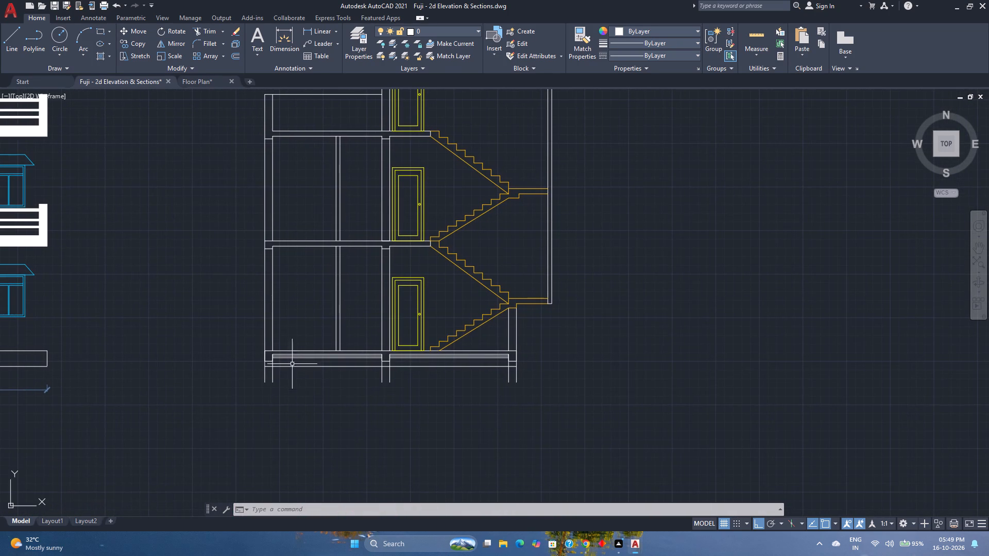
scroll(274, 355, up, 2)
click(250, 358)
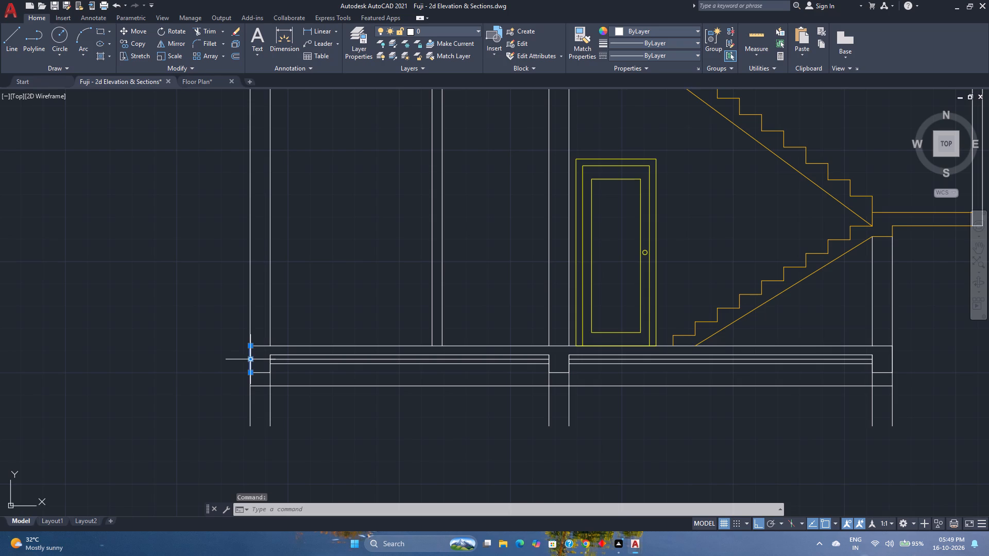
key(Delete)
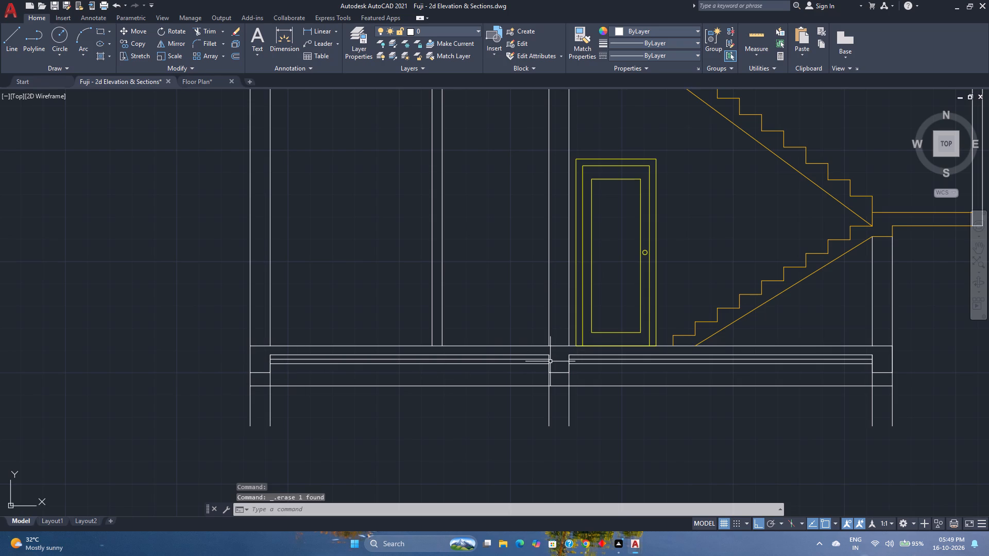
click(550, 361)
key(Delete)
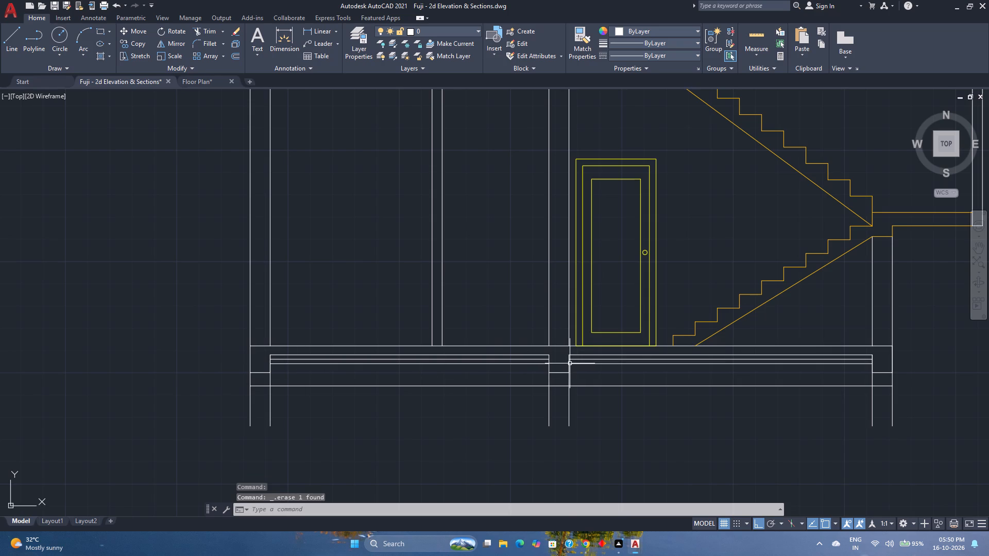
scroll(570, 363, up, 3)
click(564, 361)
key(Delete)
scroll(533, 366, down, 2)
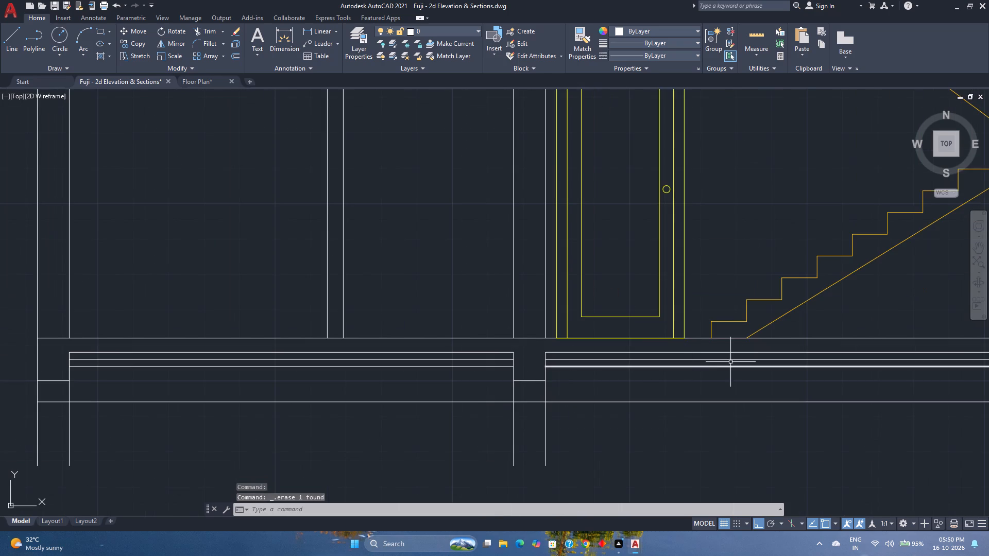
Delete the inner vertical edge of the plinth beam under the wall on the staircase side.
middle_drag(736, 362, 600, 357)
middle_drag(586, 355, 478, 354)
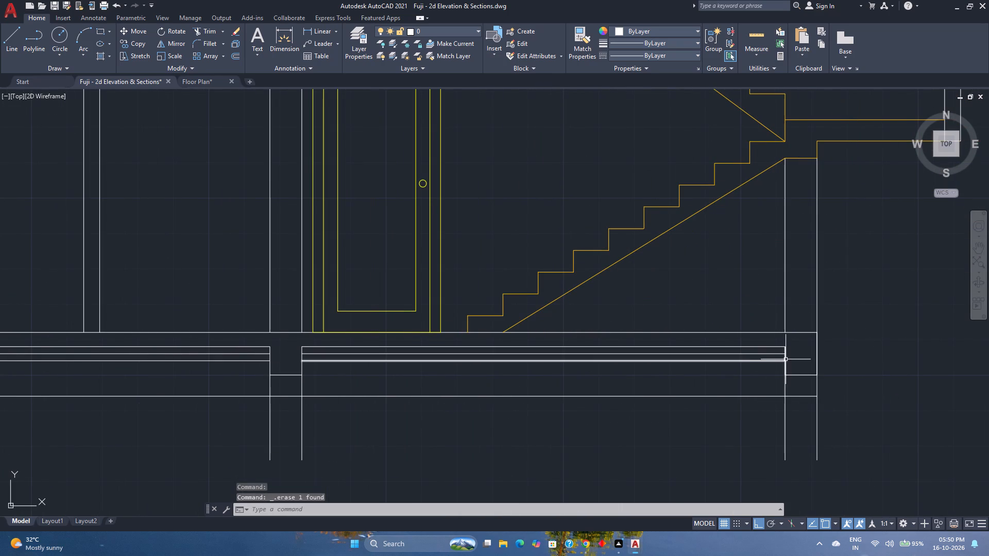
click(786, 367)
key(Delete)
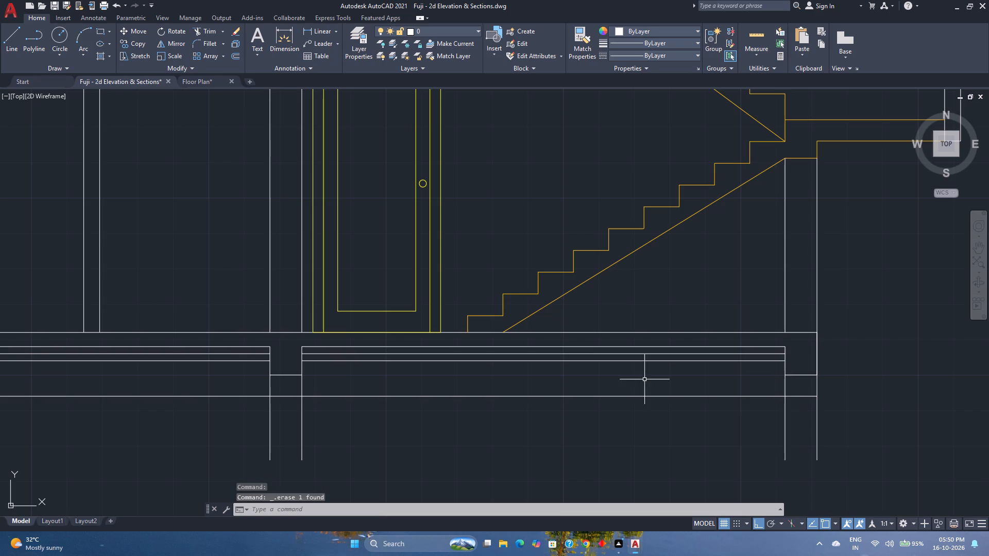
scroll(639, 379, down, 2)
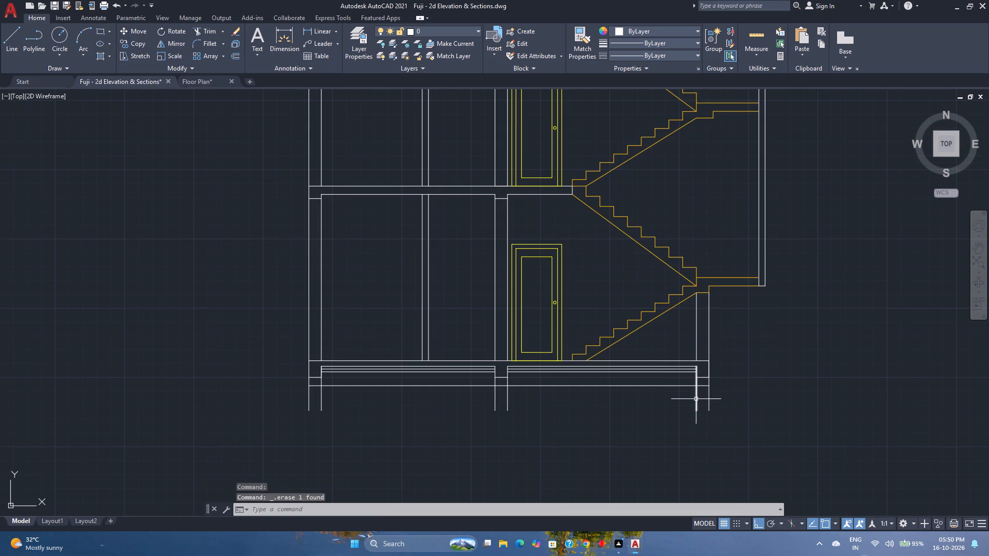
scroll(693, 399, up, 3)
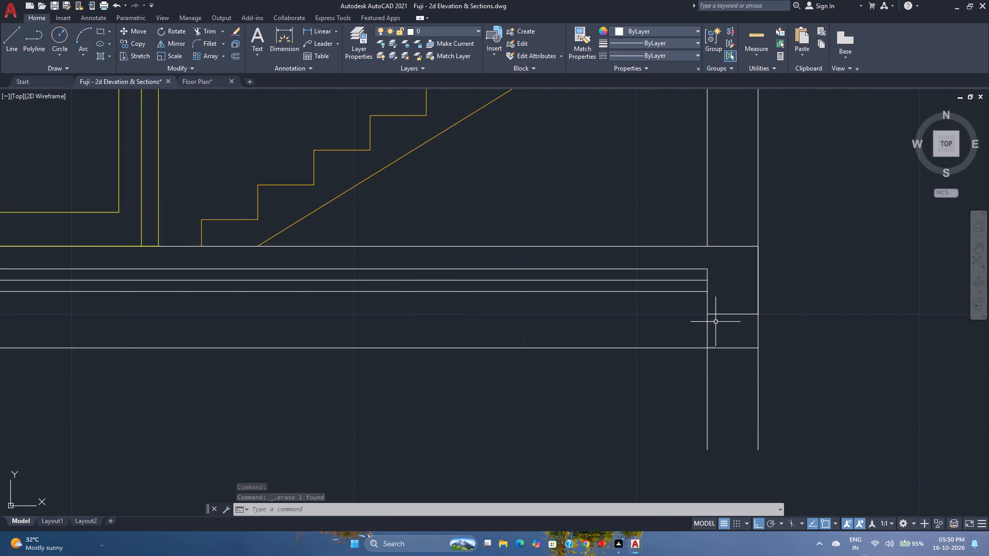
scroll(679, 333, down, 4)
middle_drag(614, 367, 613, 406)
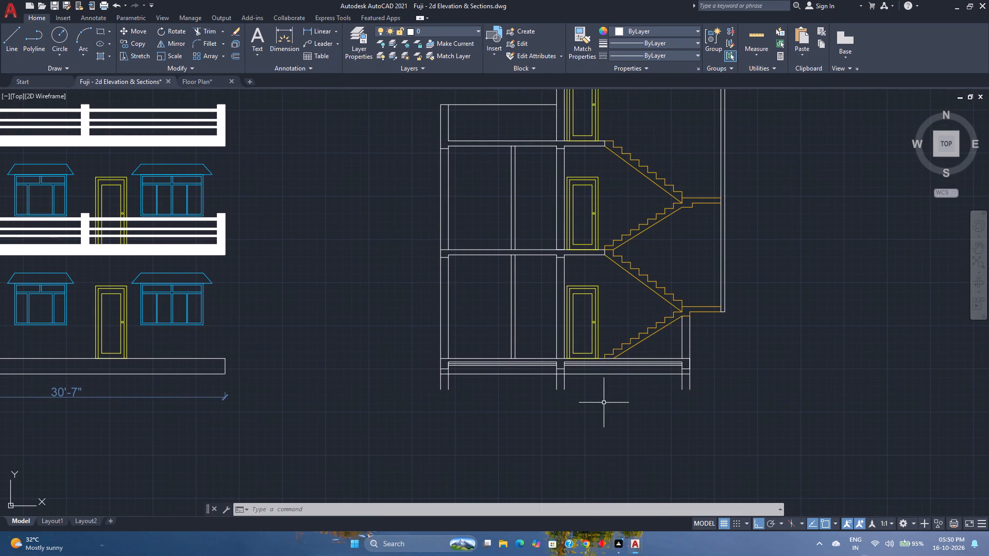
Save the elevation and section drawing.
key(ctrl+s)
Review the whole staircase section, from the plinth up to the roof slab, for remaining details.
middle_drag(629, 311, 527, 360)
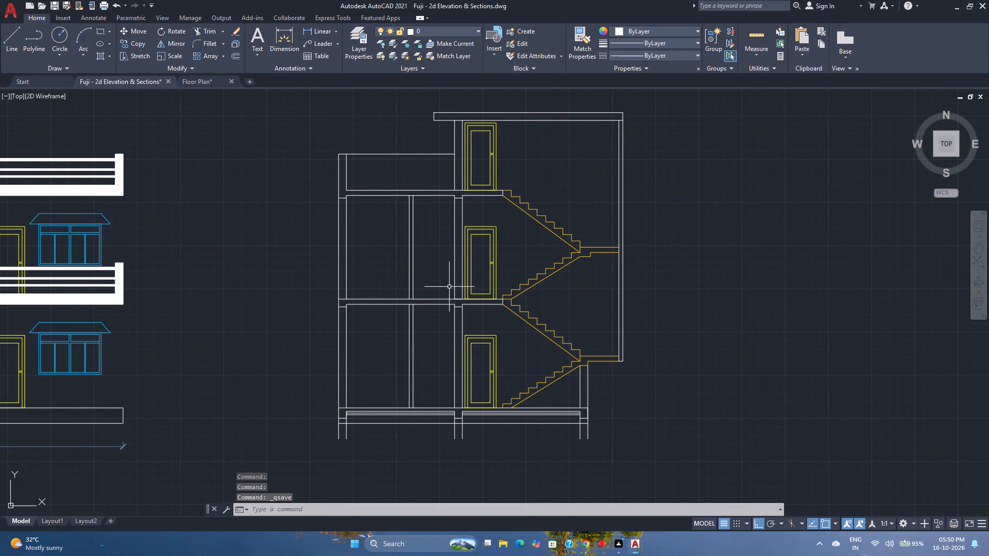
scroll(467, 310, down, 2)
scroll(457, 315, up, 1)
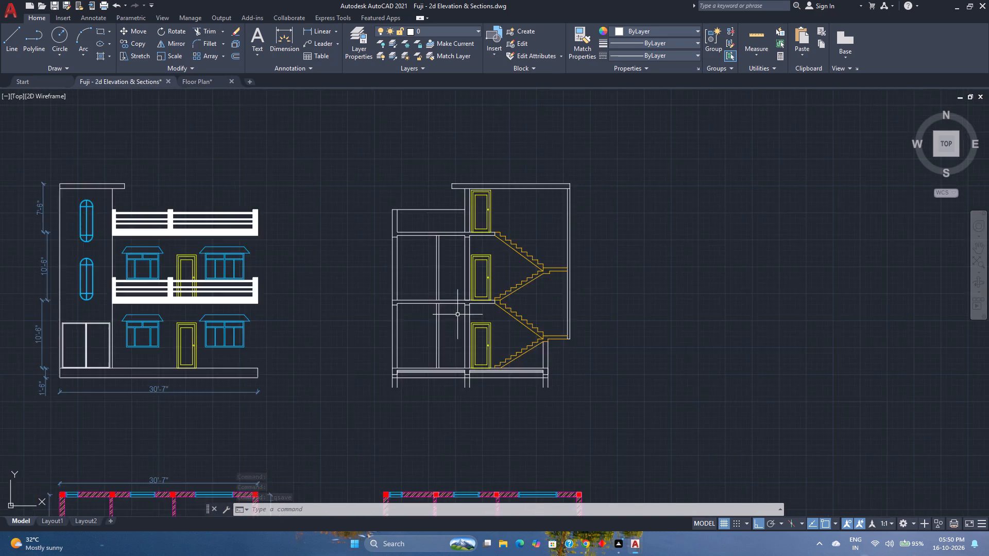
scroll(457, 315, up, 2)
middle_drag(449, 321, 383, 359)
scroll(383, 359, down, 2)
scroll(383, 359, up, 1)
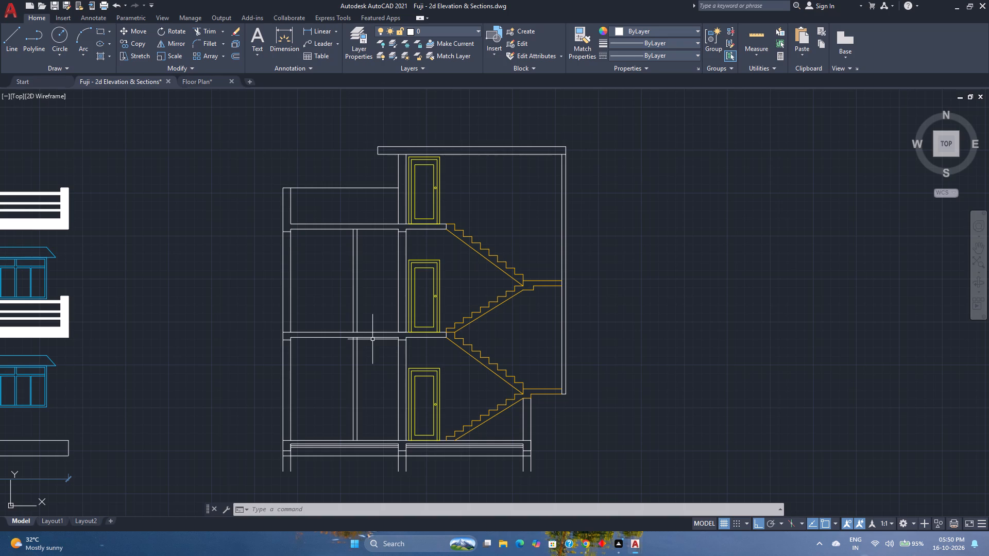
scroll(405, 283, down, 1)
middle_drag(430, 259, 389, 270)
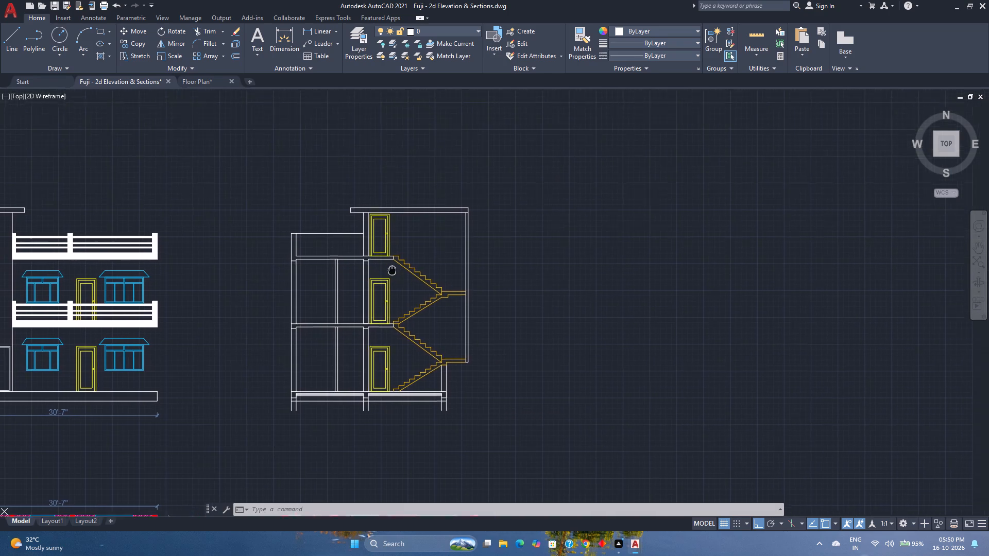
middle_drag(389, 270, 348, 279)
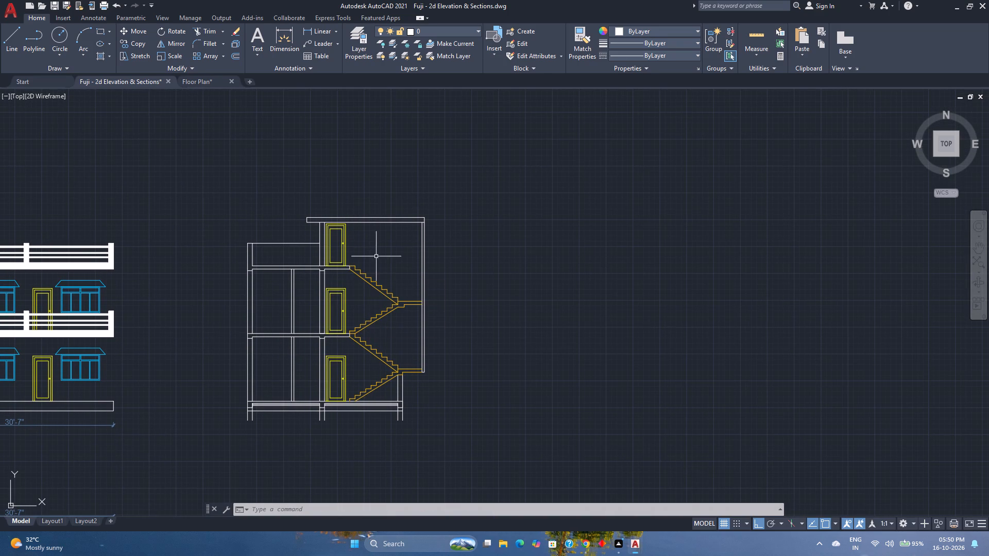
Draw a rectangle over the outline of the drop beam under the upper mid-landing.
scroll(401, 300, up, 2)
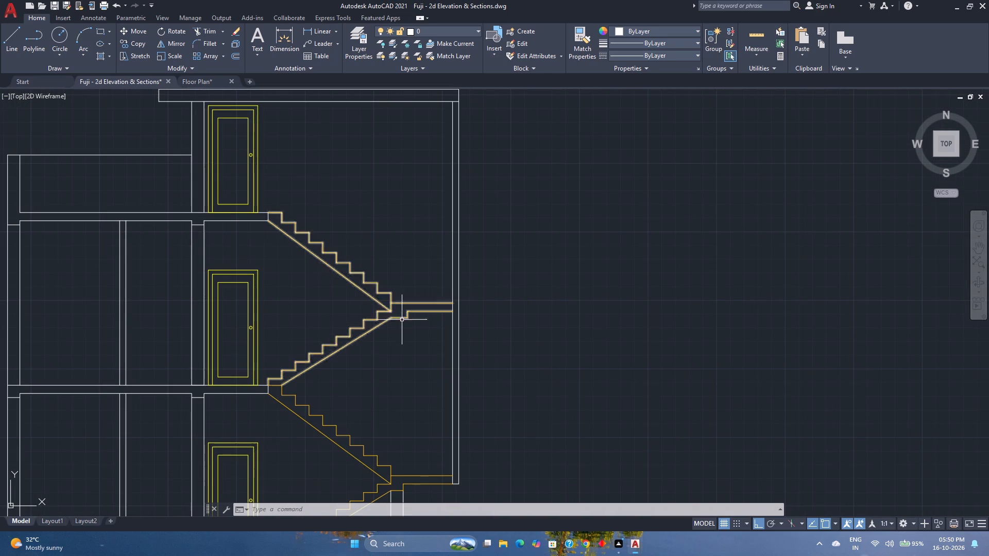
click(100, 32)
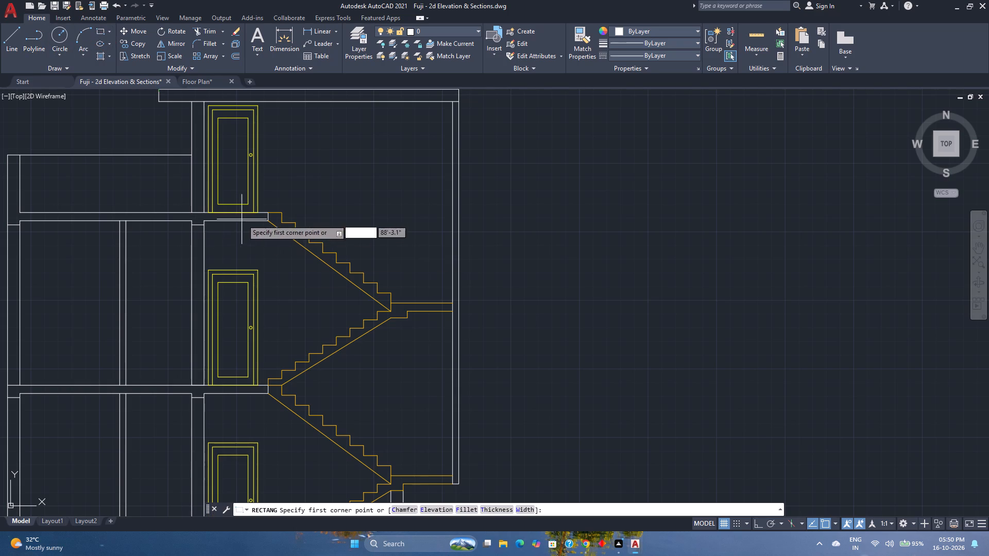
scroll(401, 309, up, 3)
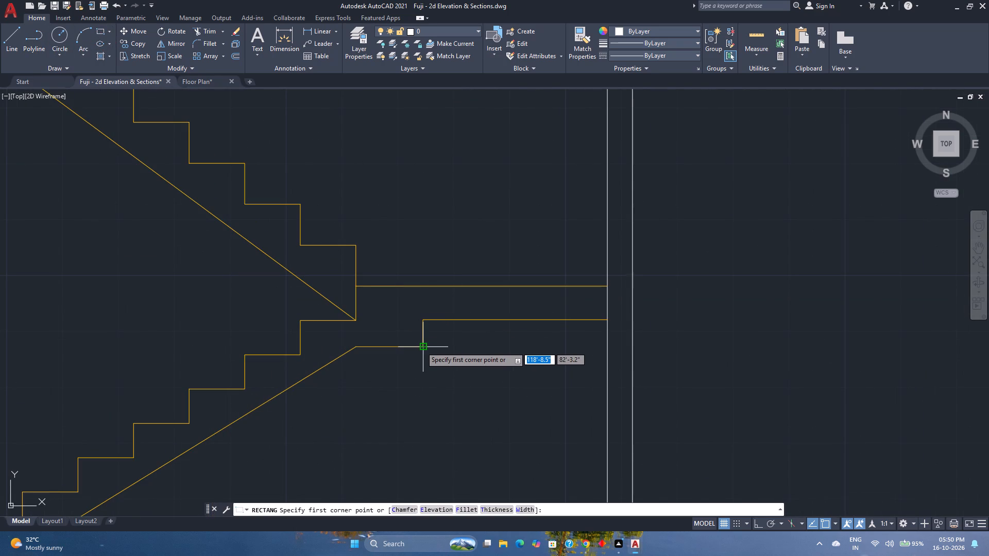
click(421, 322)
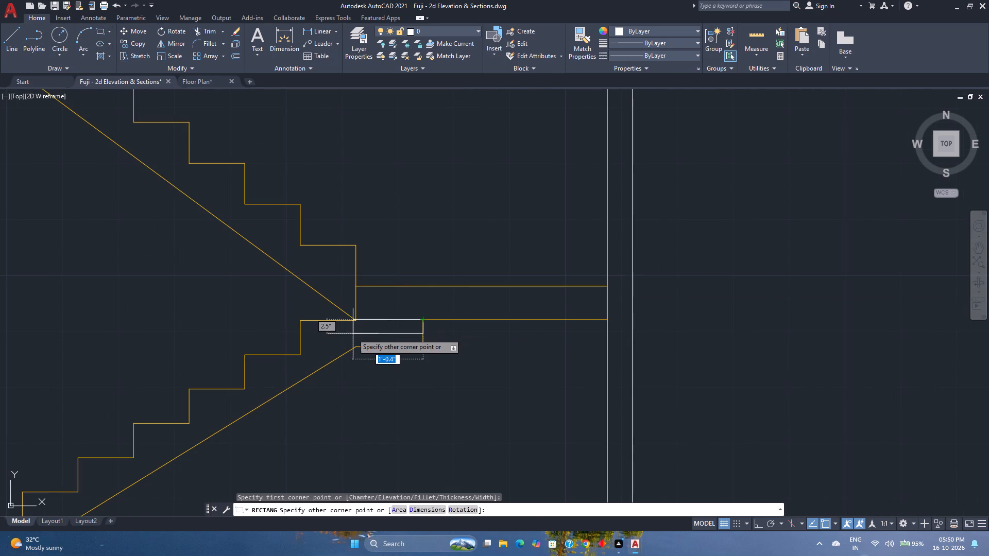
click(358, 346)
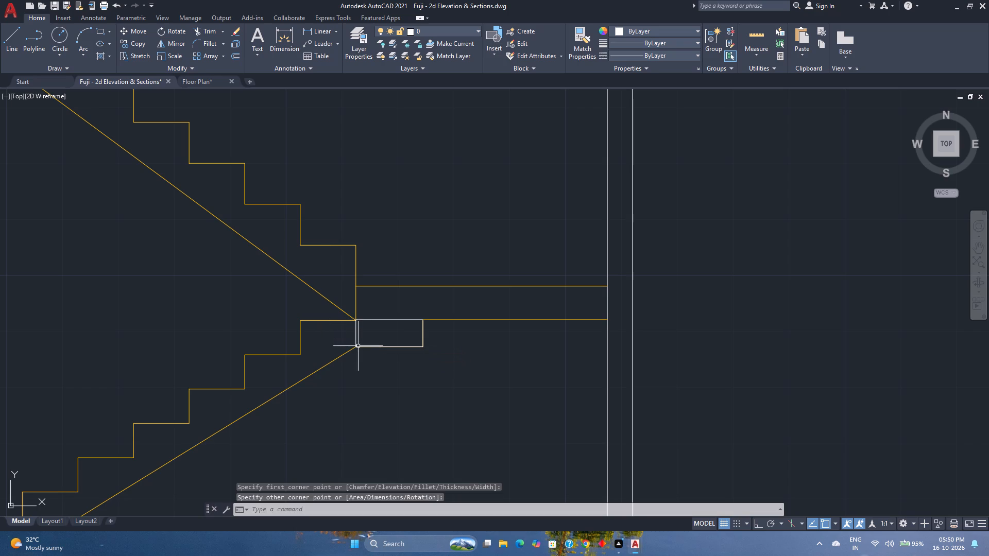
Move the new rectangle straight up about 12'-9" so its top edge sits on the roof slab's underside.
click(388, 321)
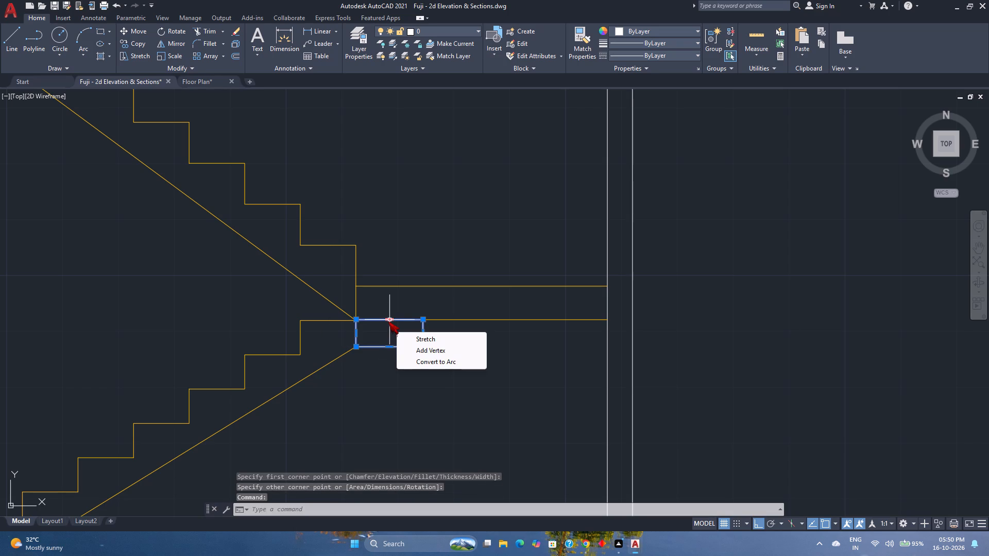
key(m)
key(Return)
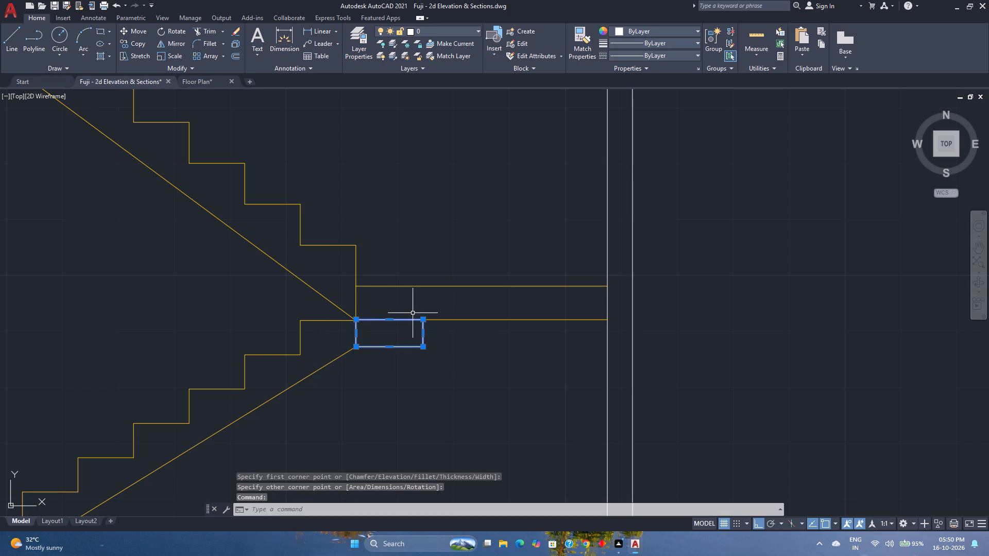
key(m)
key(Return)
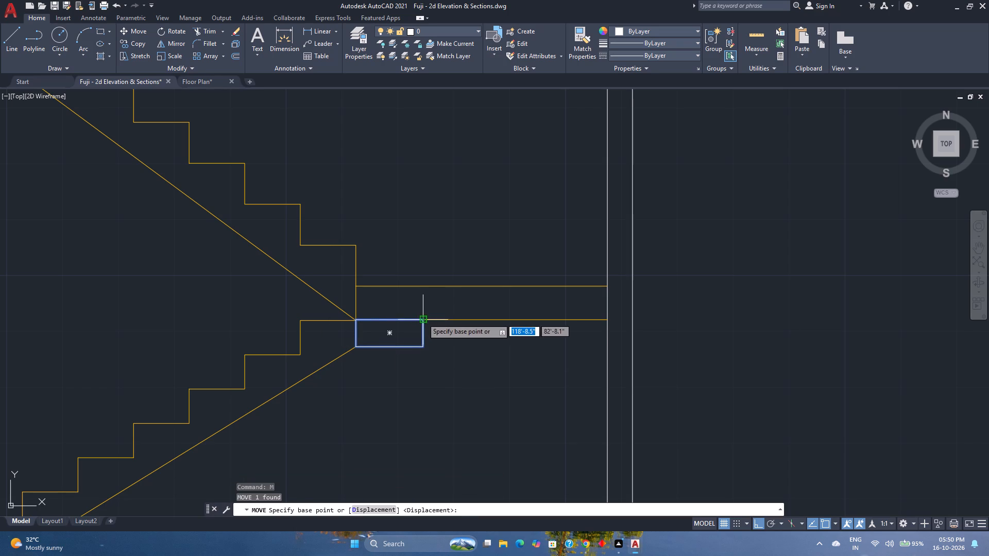
click(422, 318)
scroll(424, 290, down, 4)
middle_drag(424, 283, 433, 368)
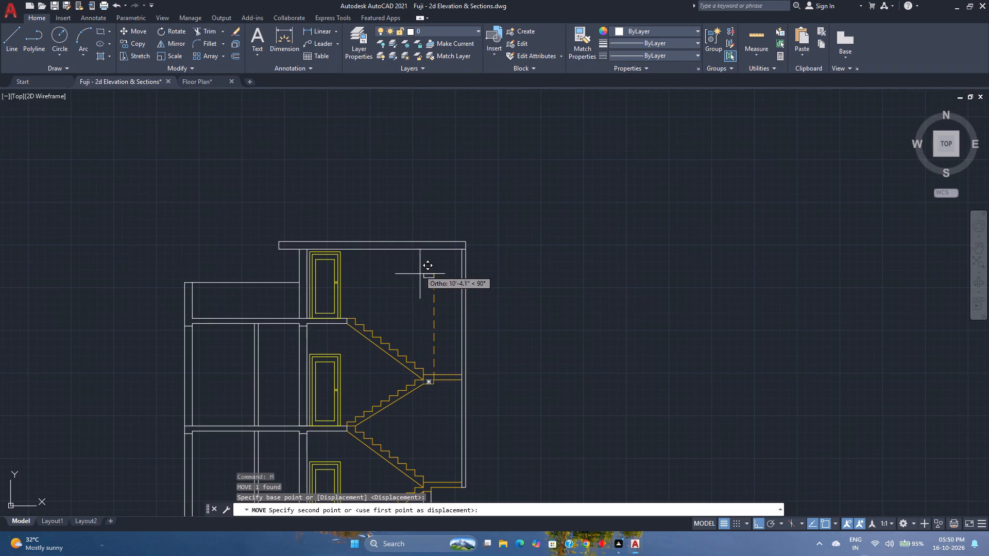
scroll(427, 252, up, 2)
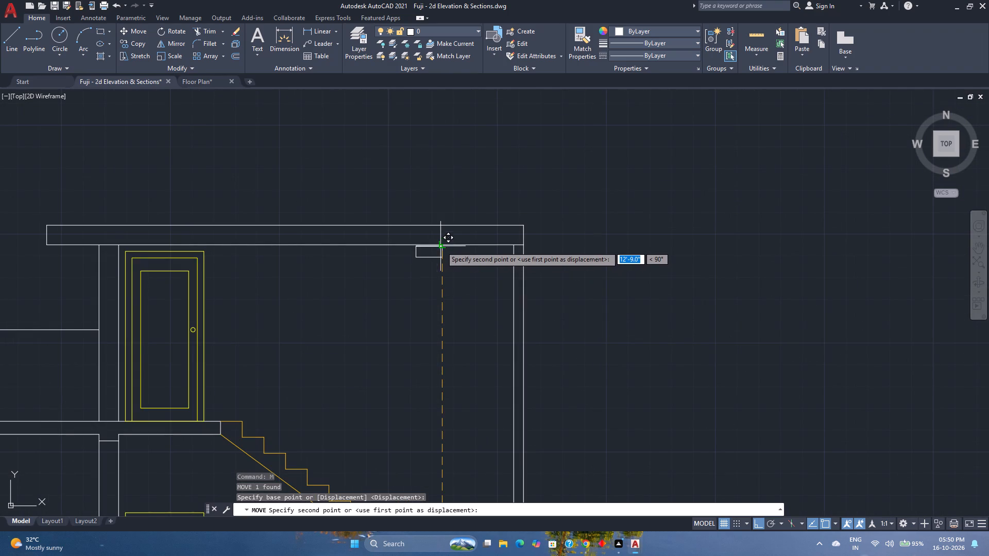
click(441, 246)
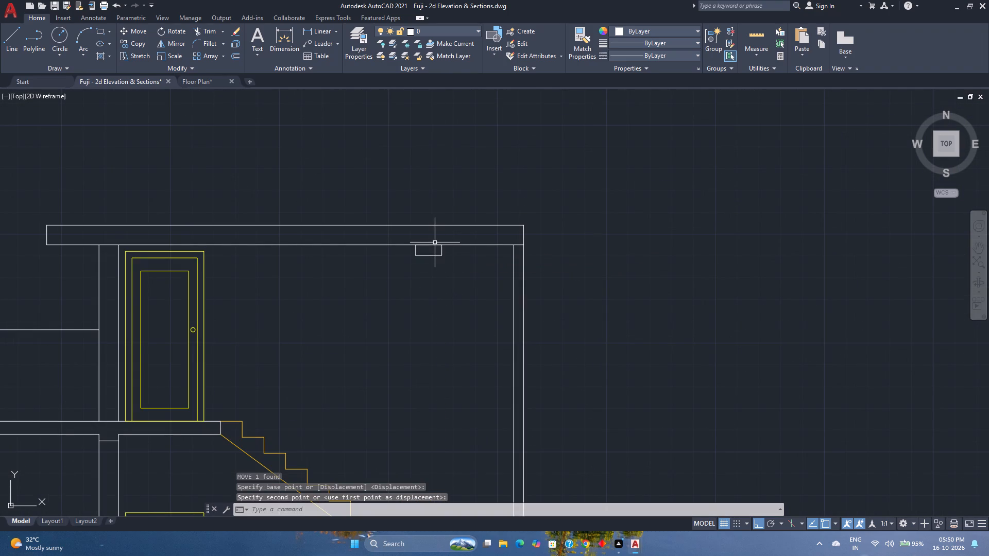
Explode the beam rectangle under the roof slab and delete its top edge.
click(433, 244)
key(e)
key(x)
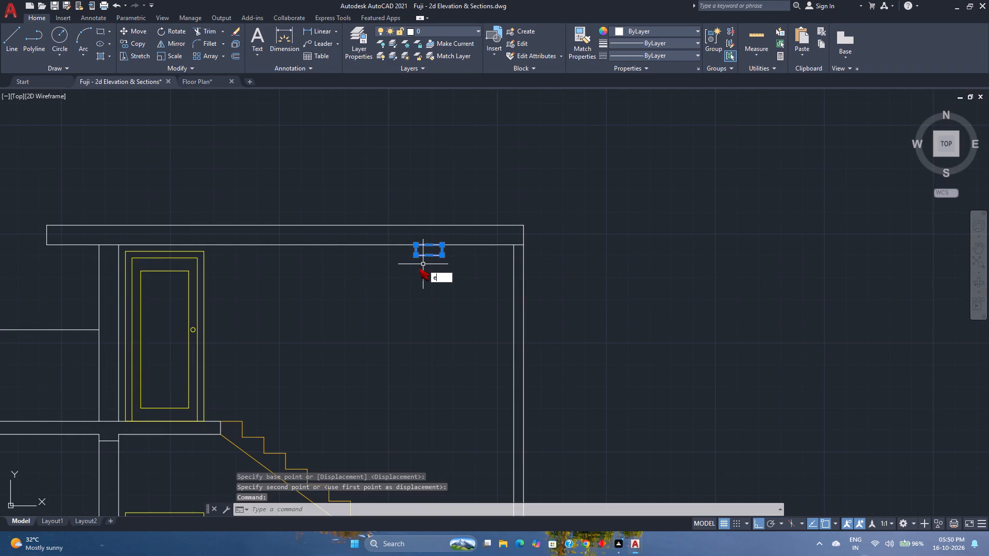
text(plo)
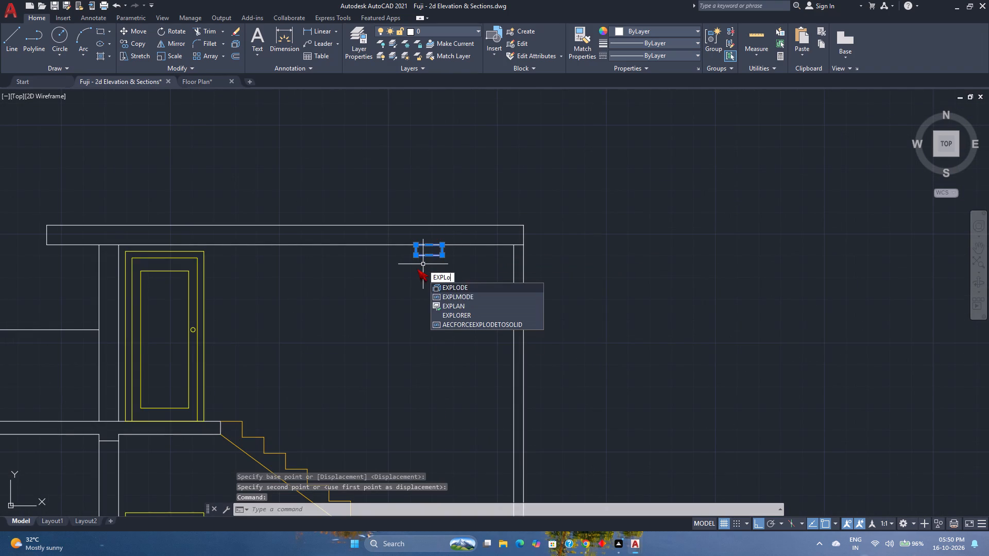
key(Return)
scroll(429, 236, up, 2)
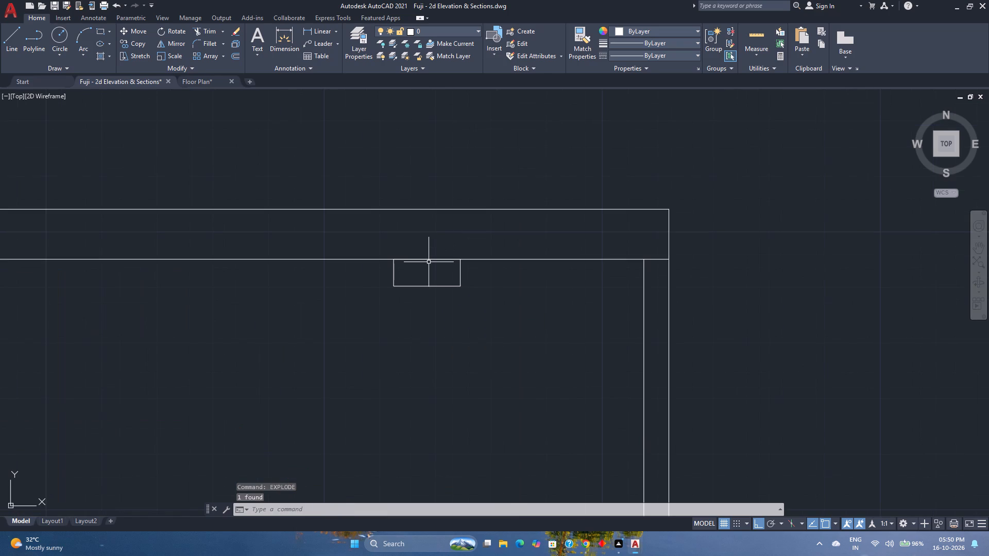
click(428, 260)
key(Delete)
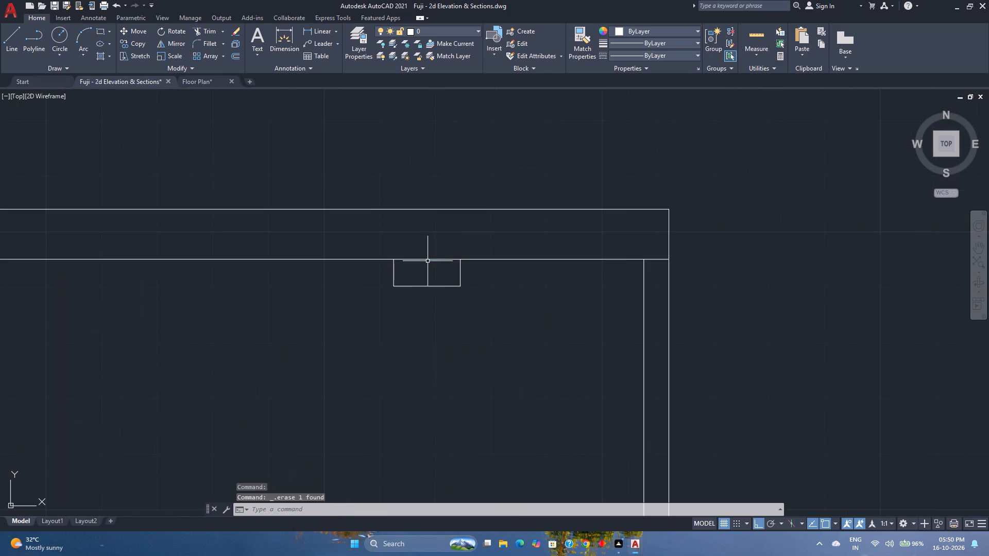
Trim the roof slab's bottom line between the two sides of the new beam.
text(tr)
key(Return)
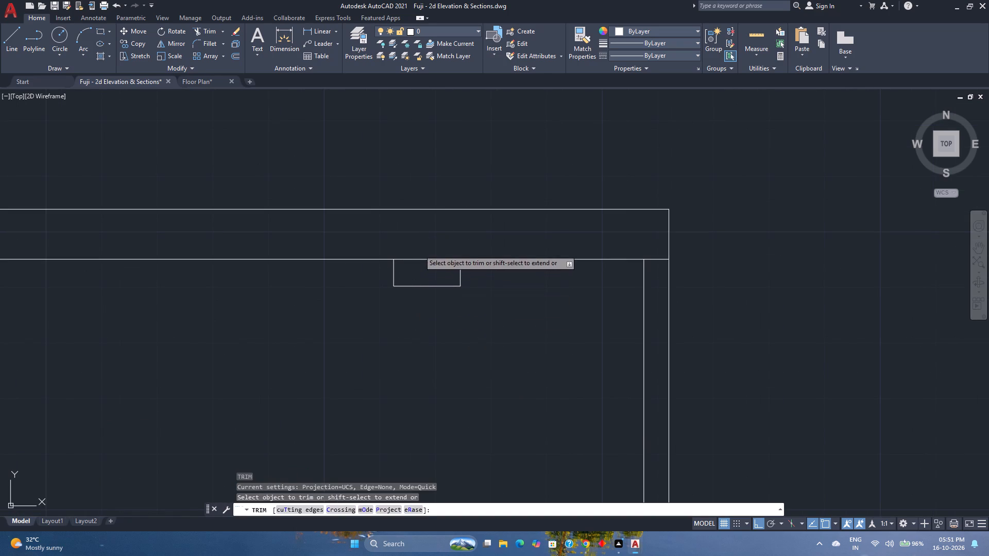
click(419, 250)
click(420, 265)
key(Escape)
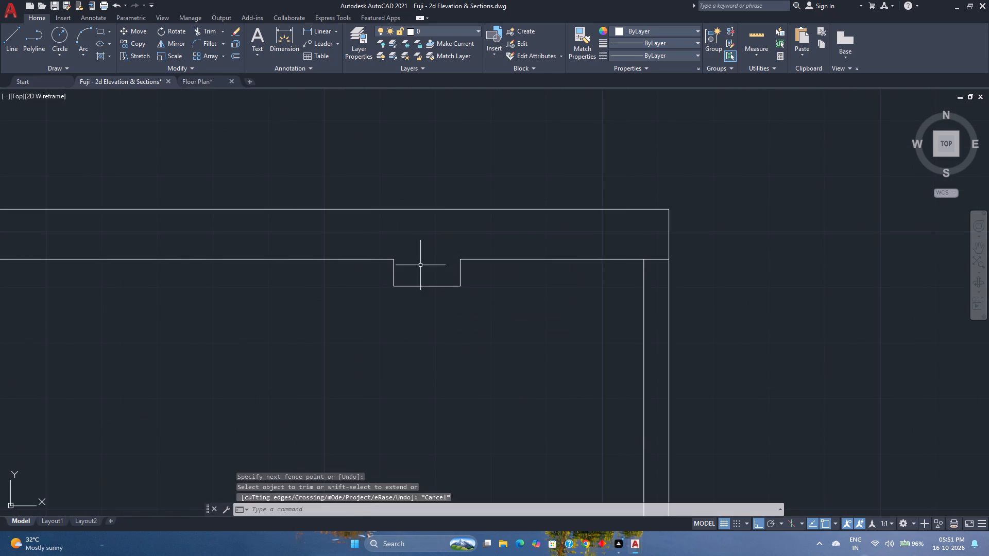
scroll(420, 265, down, 3)
scroll(435, 325, down, 1)
middle_drag(433, 324, 441, 273)
scroll(442, 272, down, 1)
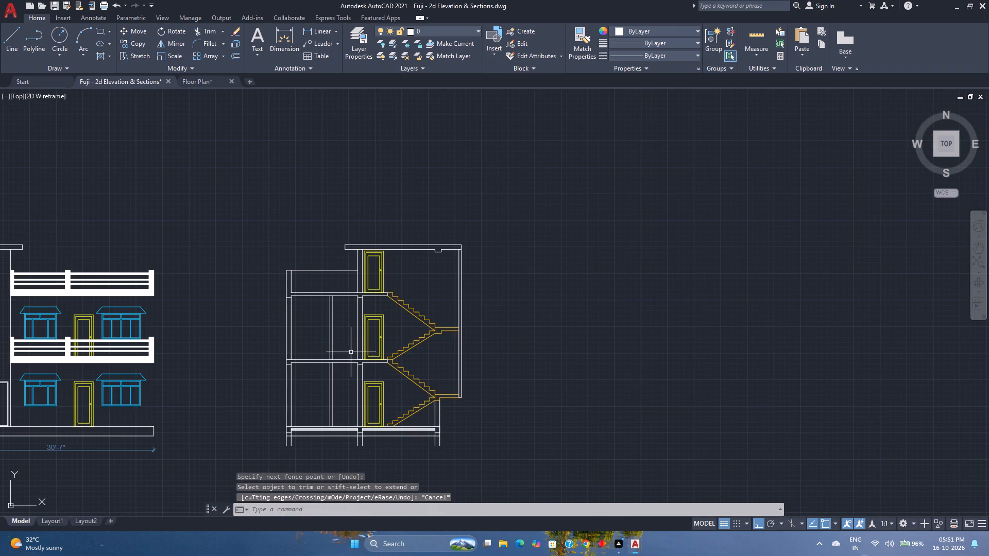
Save the drawing.
middle_drag(350, 352, 442, 320)
scroll(442, 320, down, 1)
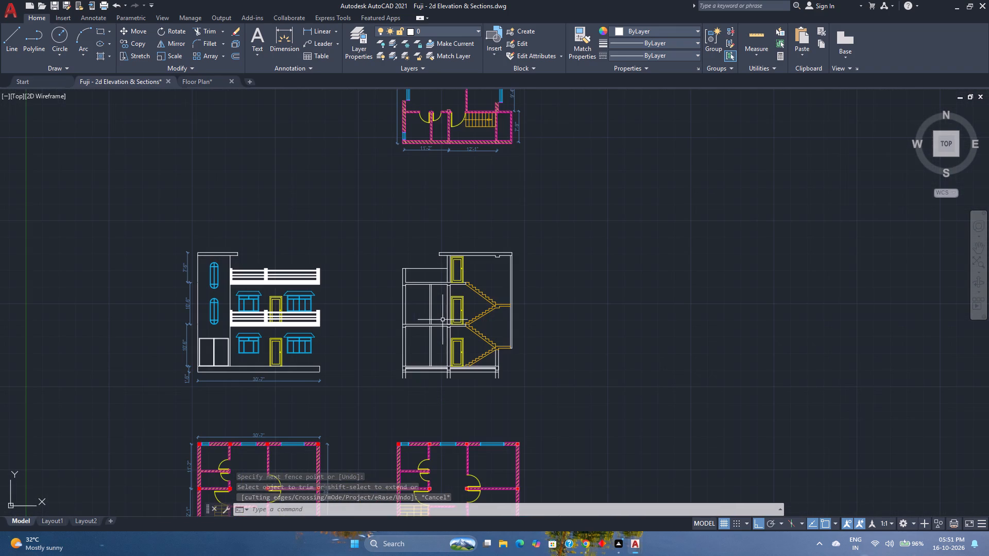
key(ctrl+s)
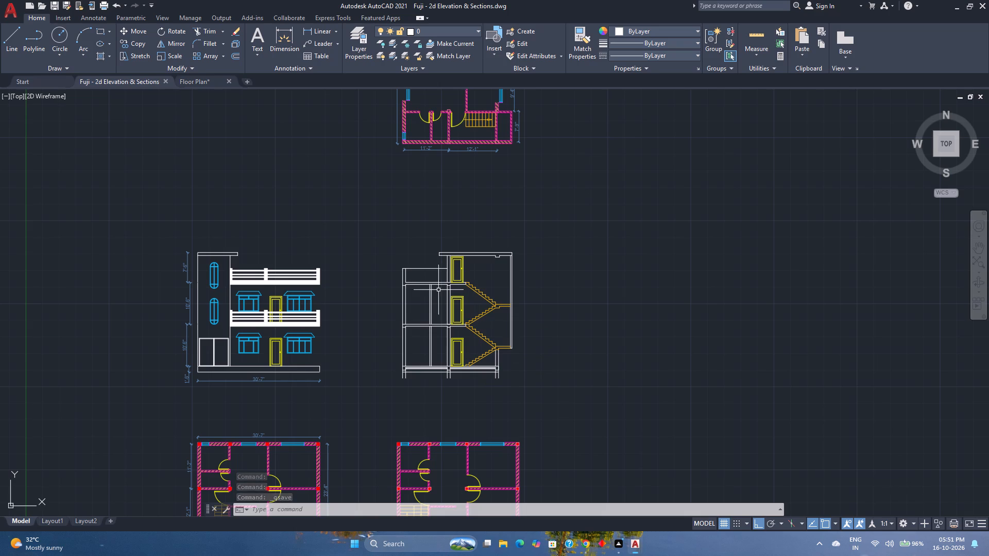
Draw horizontal construction lines through the bottom and top of the lower round-ended window in the front elevation.
scroll(519, 324, up, 1)
scroll(519, 324, down, 1)
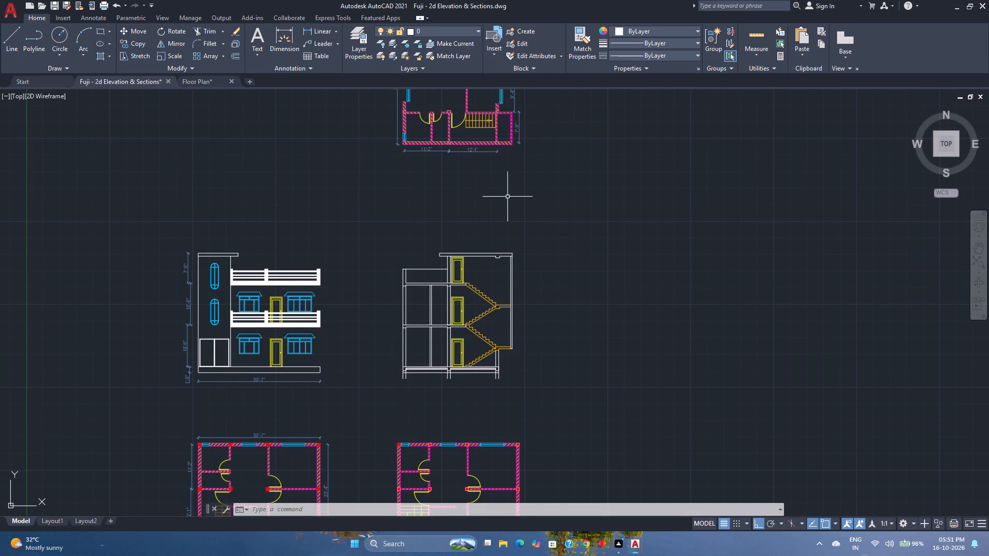
middle_drag(508, 196, 503, 223)
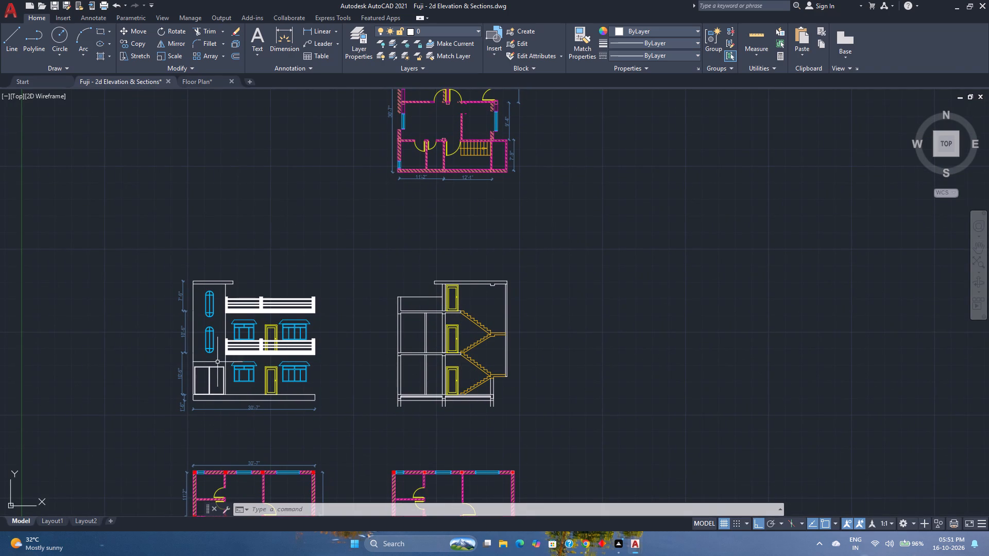
scroll(212, 361, up, 1)
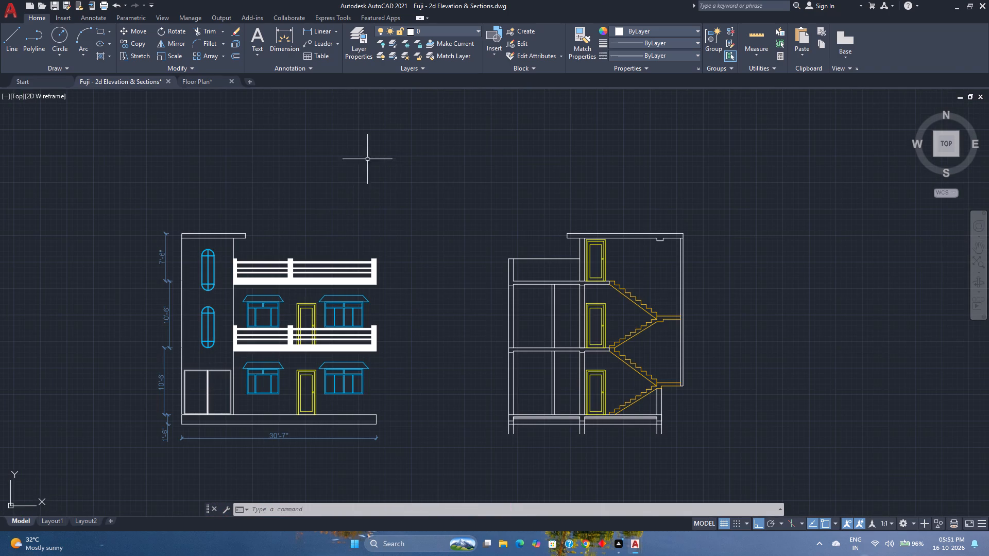
text(xl)
key(Return)
key(h)
key(Return)
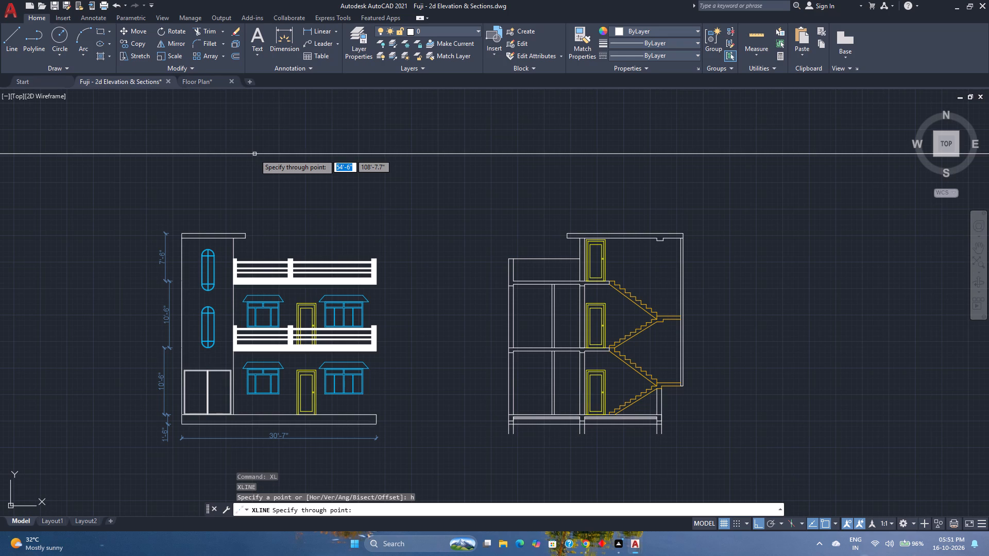
scroll(208, 345, up, 5)
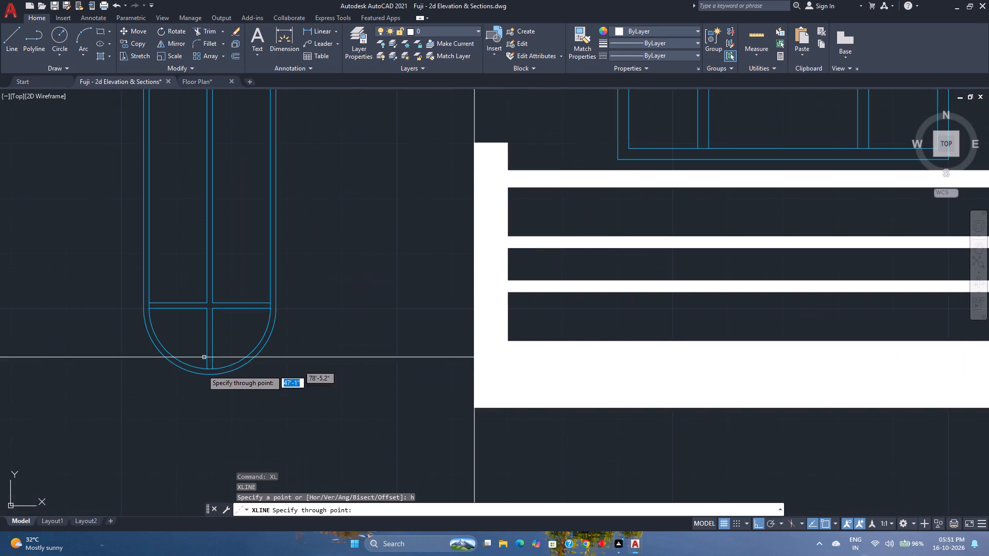
click(208, 376)
scroll(208, 374, down, 3)
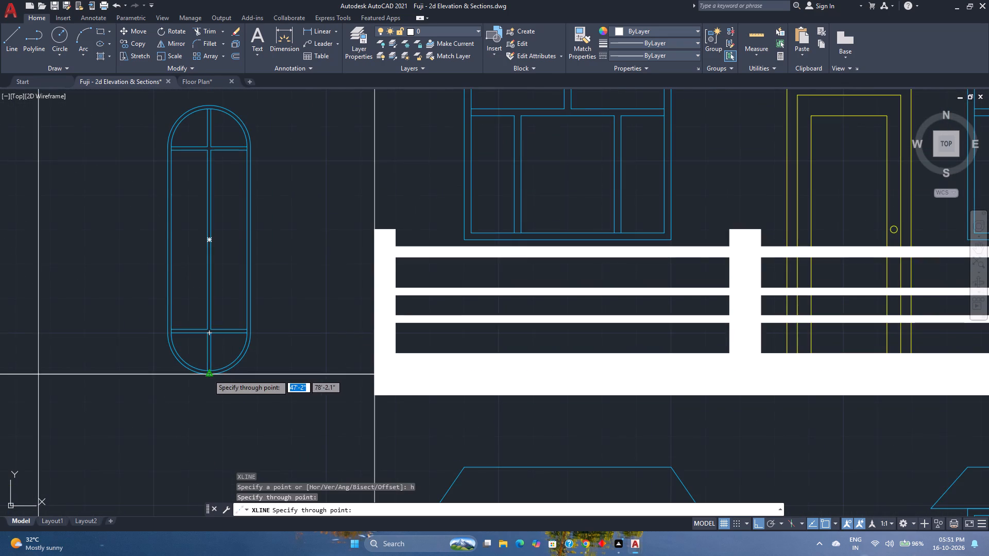
scroll(197, 272, down, 2)
middle_drag(198, 272, 224, 392)
scroll(230, 330, up, 2)
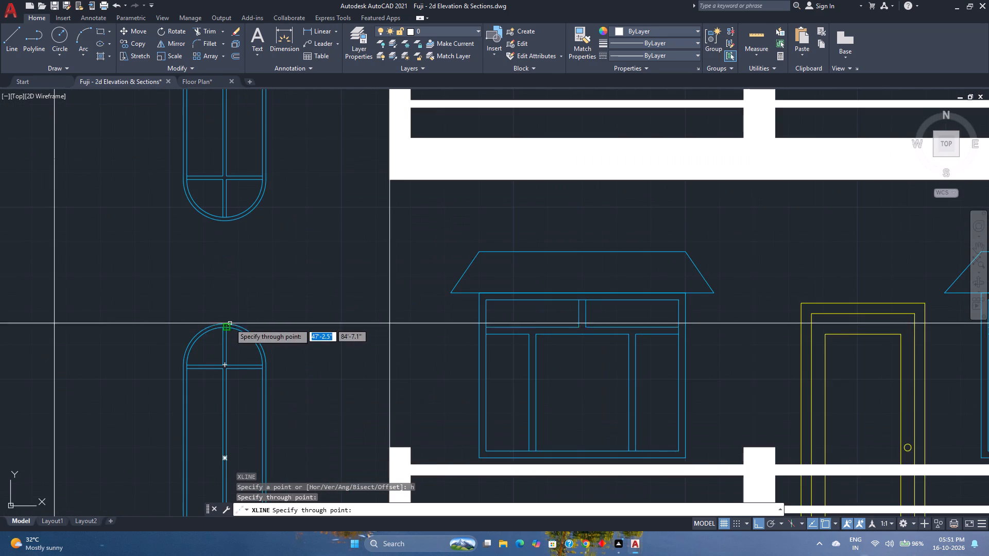
scroll(228, 324, up, 3)
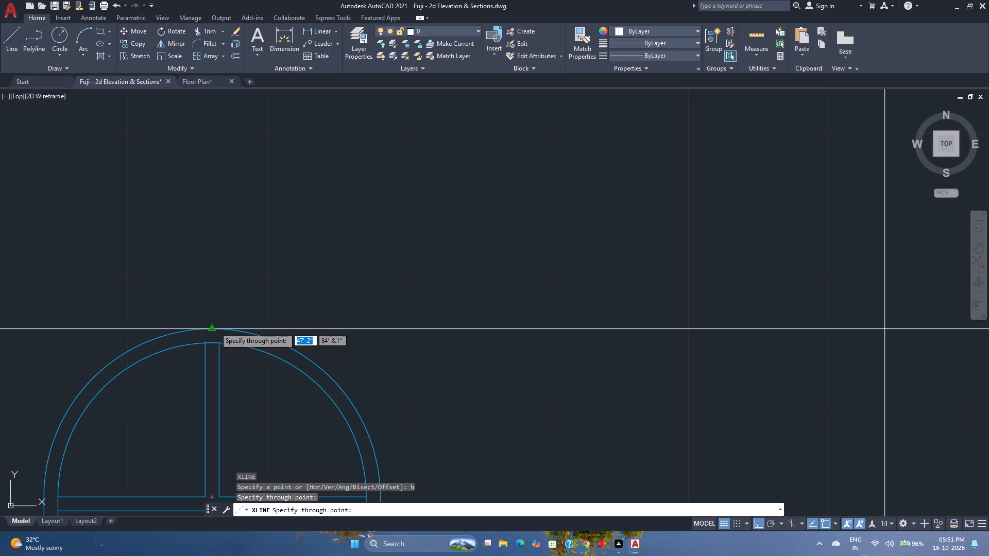
click(215, 327)
Draw horizontal construction lines through the bottom and top of the upper round-ended window in the front elevation.
scroll(215, 327, down, 4)
middle_drag(223, 314, 242, 431)
scroll(217, 361, up, 2)
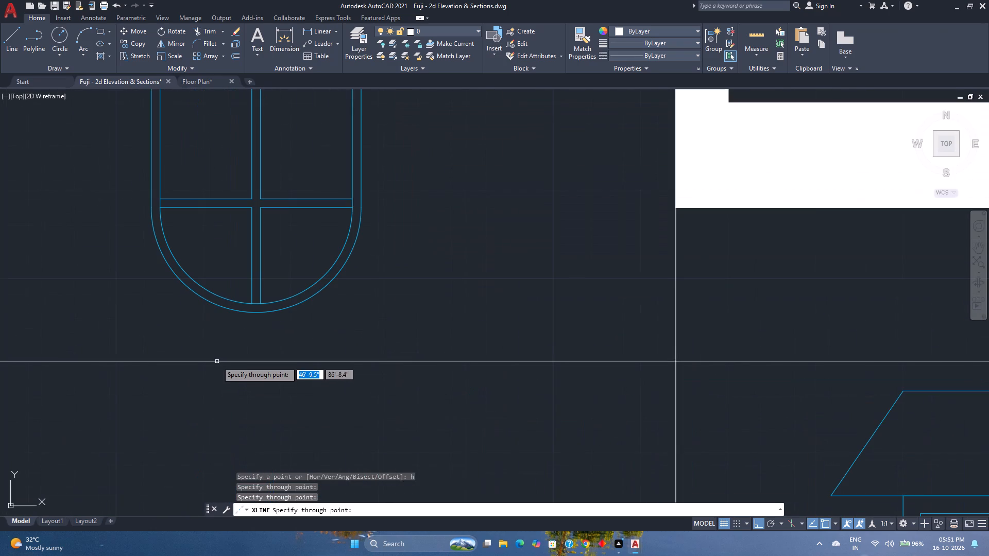
click(257, 314)
scroll(257, 314, down, 4)
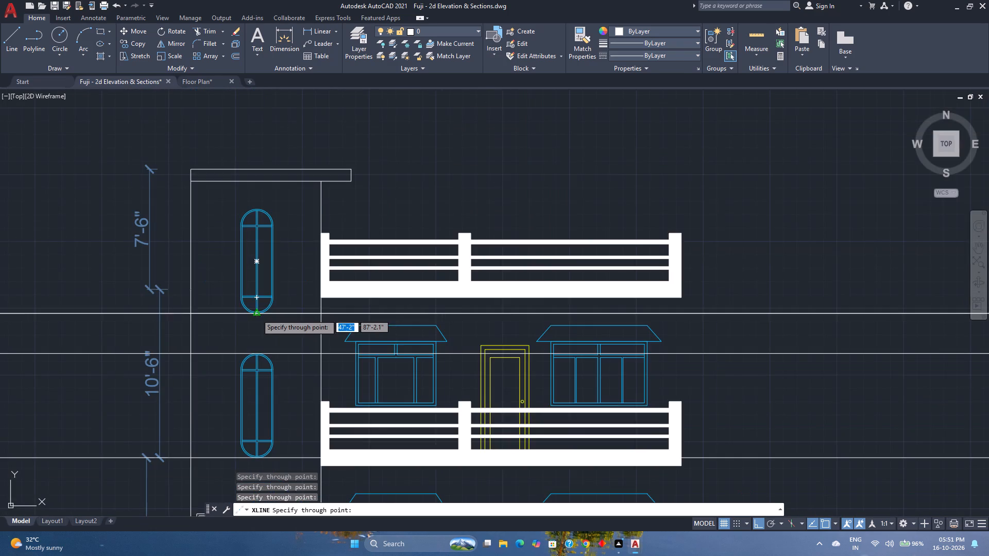
middle_drag(255, 314, 246, 395)
scroll(243, 288, up, 2)
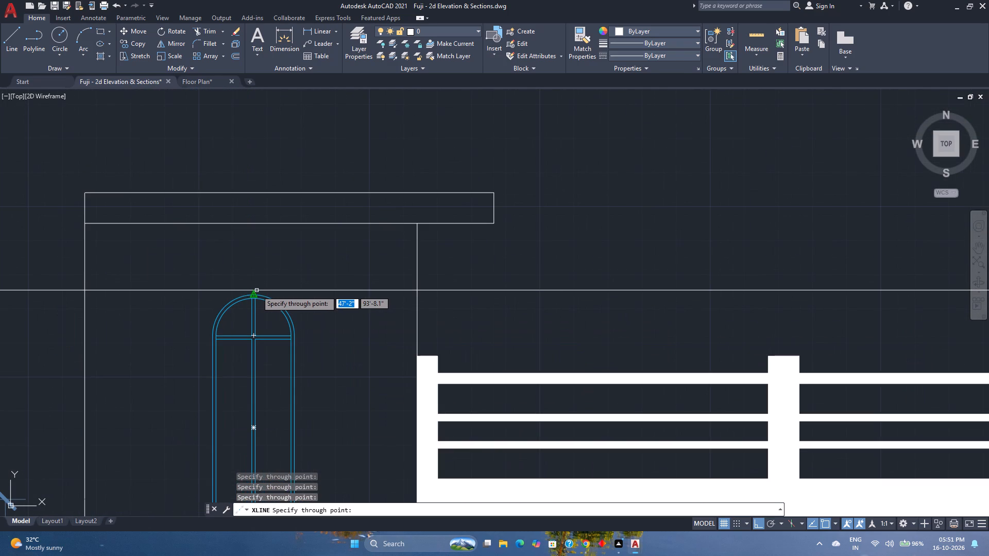
click(254, 292)
key(Escape)
Trim the three lower construction lines inside the stairwell and beyond the section's outer wall, keeping the short pieces within the wall thickness.
scroll(254, 292, down, 6)
scroll(543, 342, up, 4)
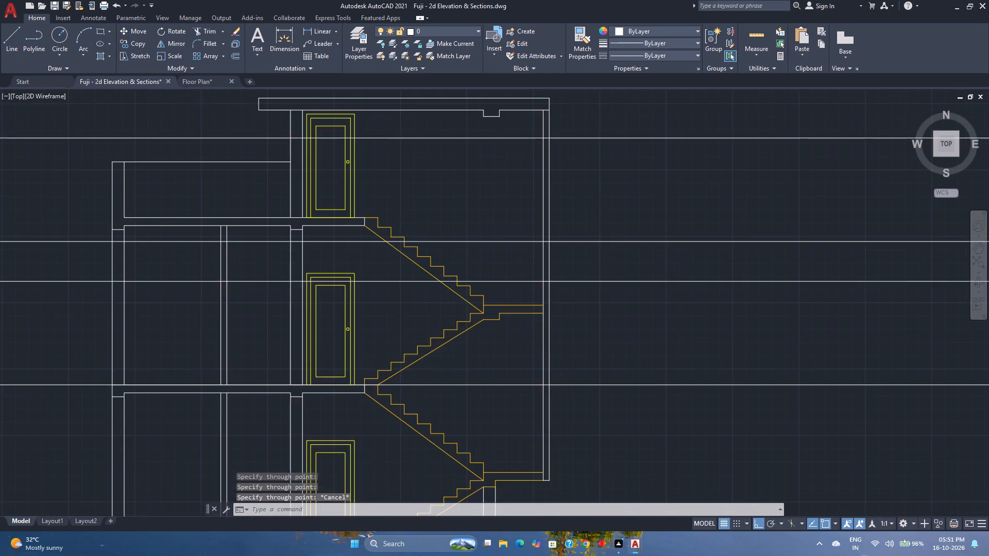
middle_drag(557, 354, 505, 319)
middle_click(505, 319)
middle_click(505, 319)
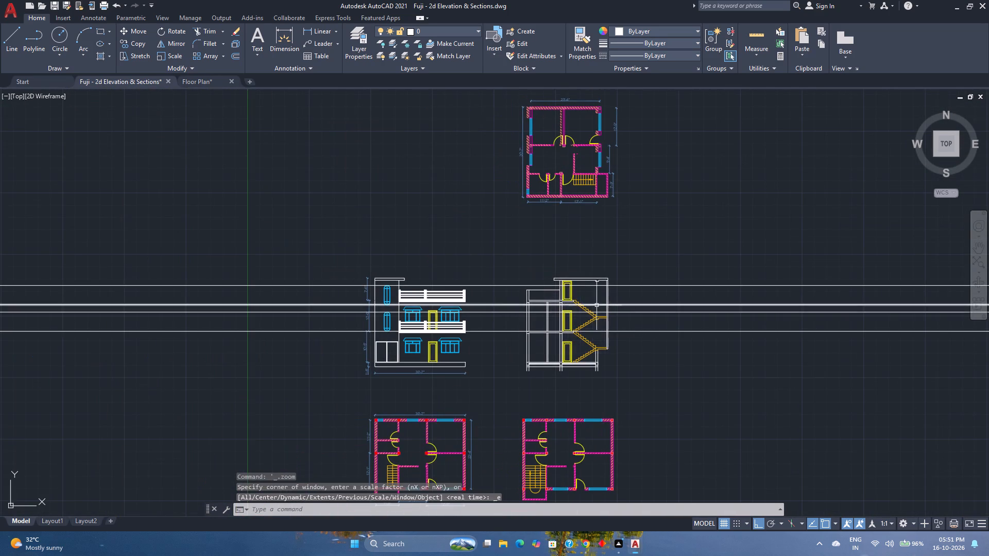
scroll(609, 305, up, 2)
scroll(619, 350, up, 2)
middle_drag(619, 350, 609, 354)
middle_click(609, 354)
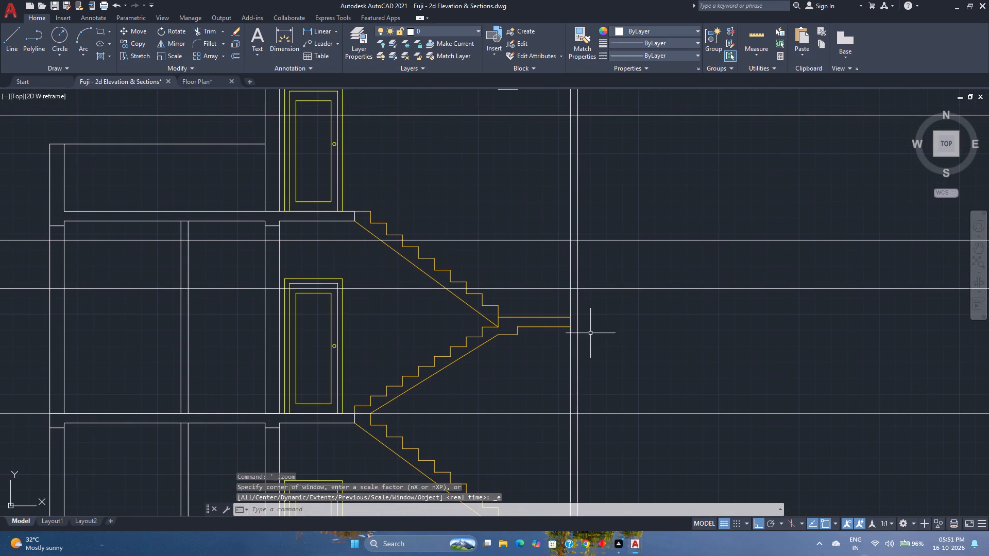
key(t)
key(r)
key(Return)
click(536, 444)
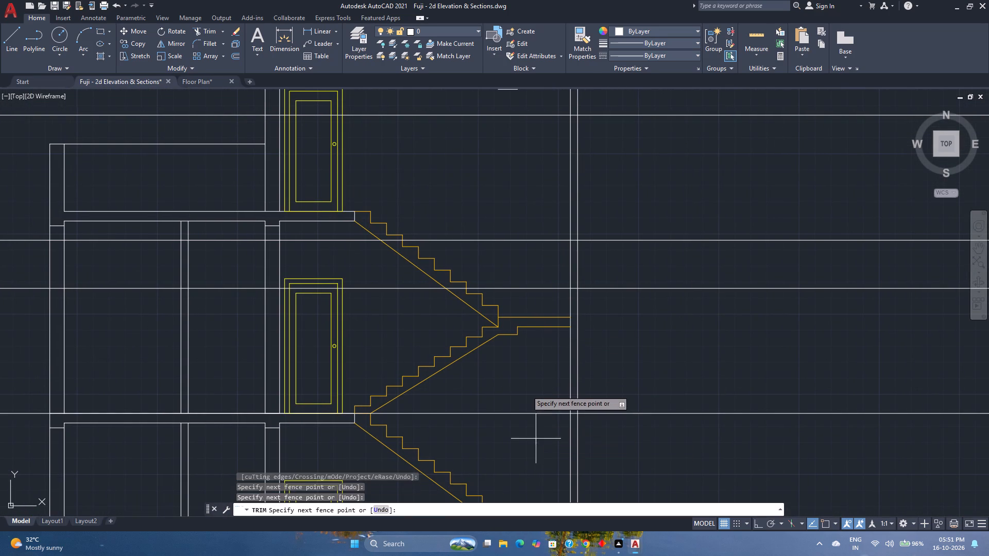
click(524, 378)
click(533, 299)
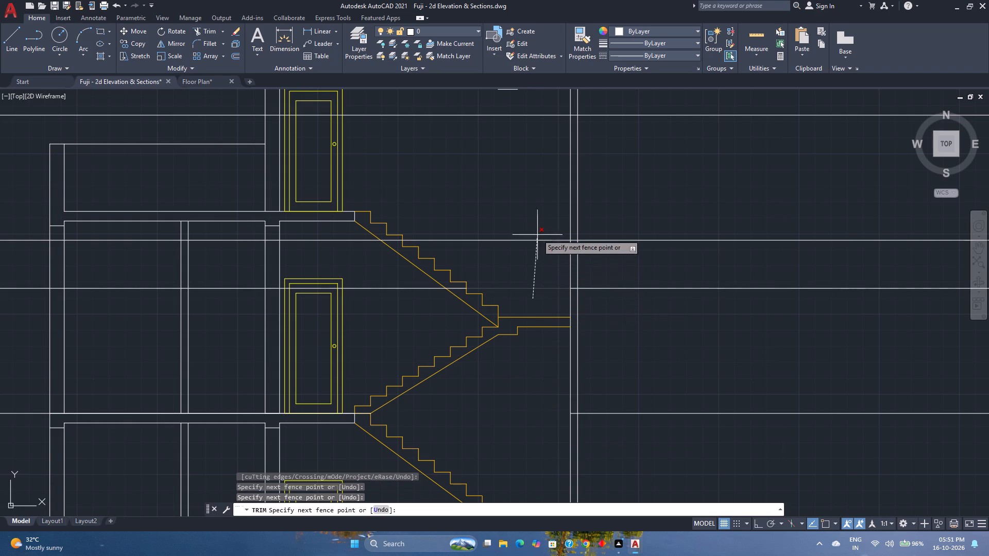
click(537, 218)
drag(670, 414, 667, 406)
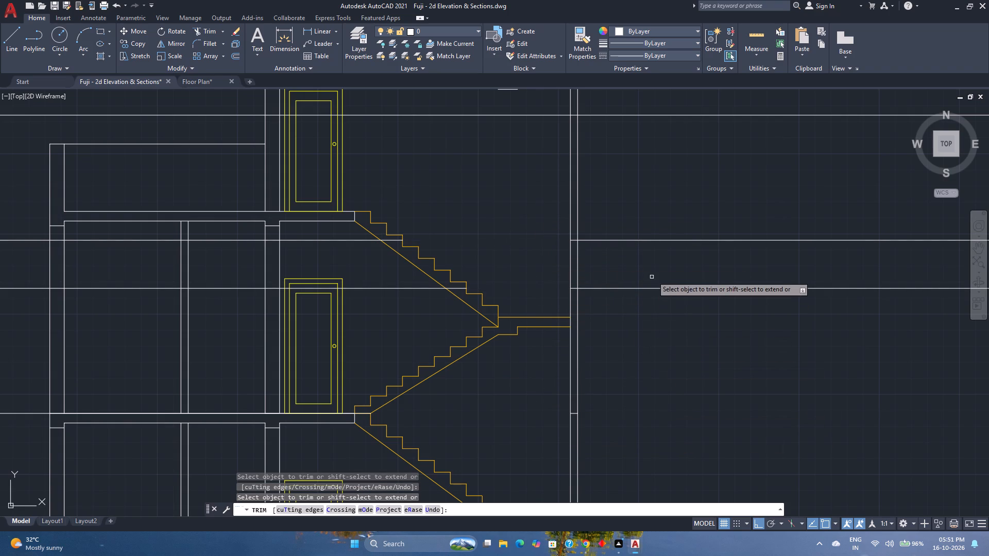
drag(662, 378, 661, 368)
click(647, 206)
Trim the topmost construction line on both sides of the stairwell's outer wall, leaving only the piece within the wall.
scroll(650, 208, down, 2)
middle_drag(651, 208, 649, 292)
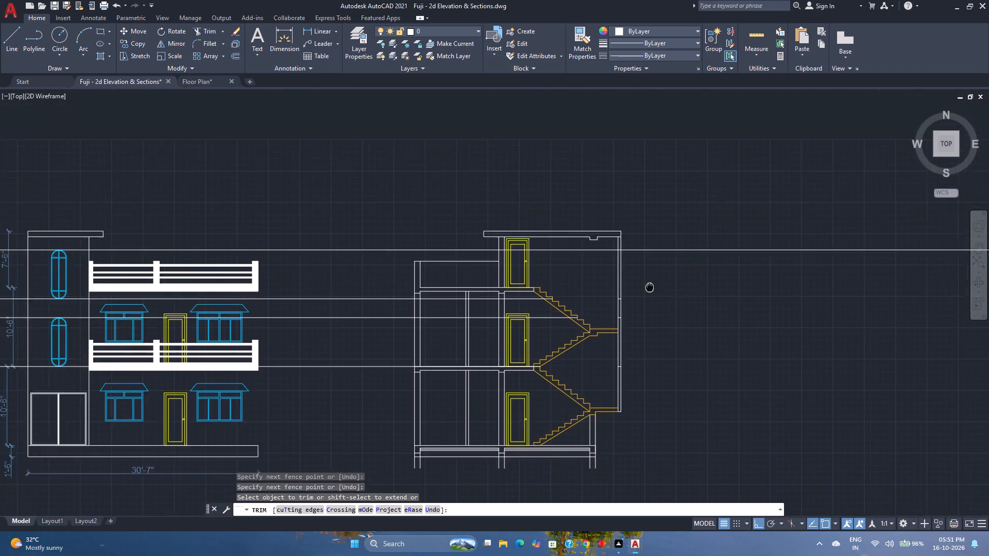
middle_drag(649, 292, 647, 297)
scroll(647, 297, up, 1)
click(656, 302)
click(647, 206)
click(575, 239)
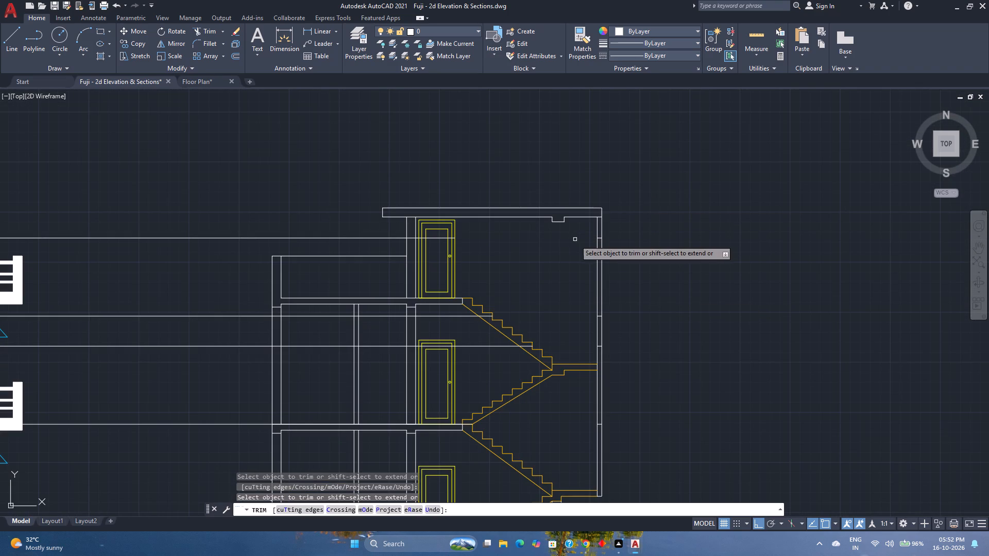
key(Escape)
Delete the four leftover construction lines running from the elevation into the section.
click(207, 453)
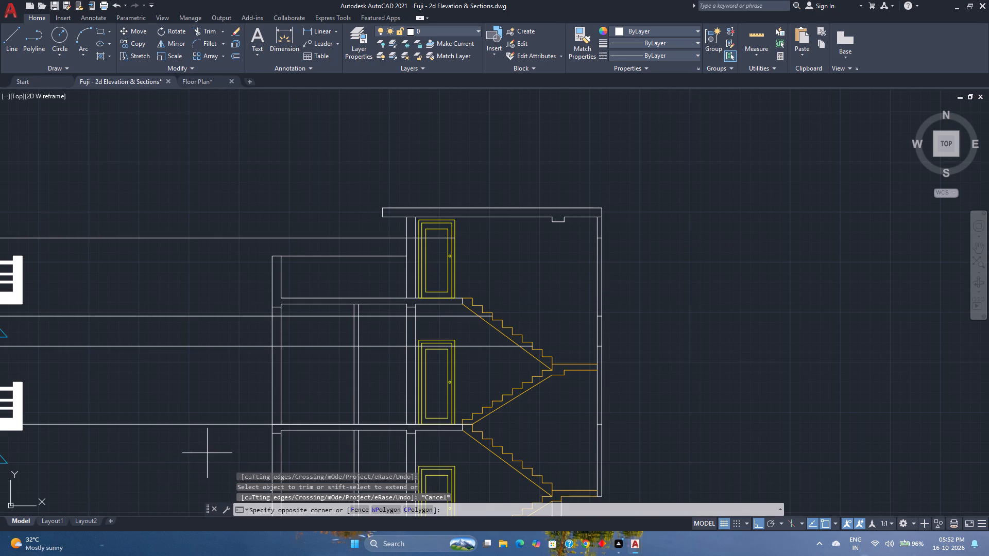
click(165, 207)
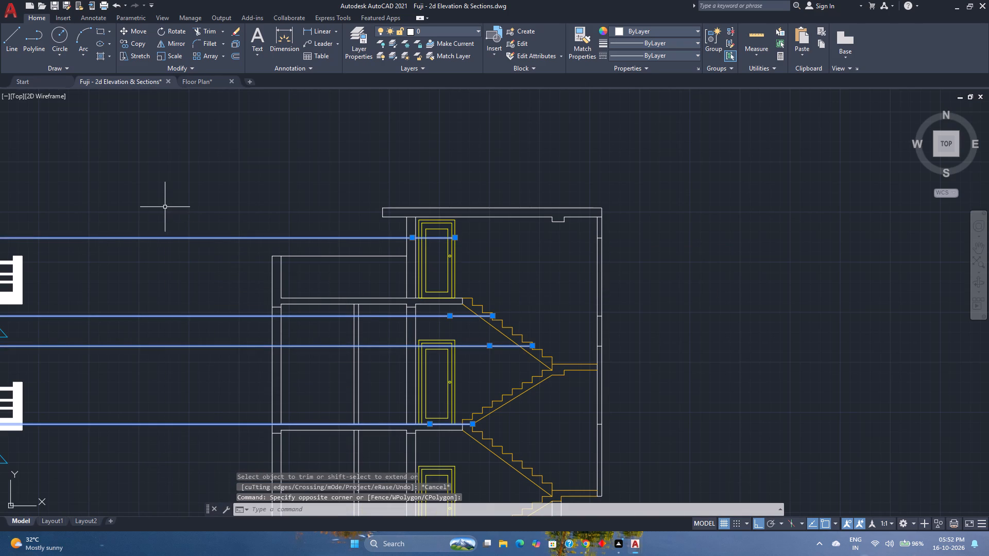
key(Delete)
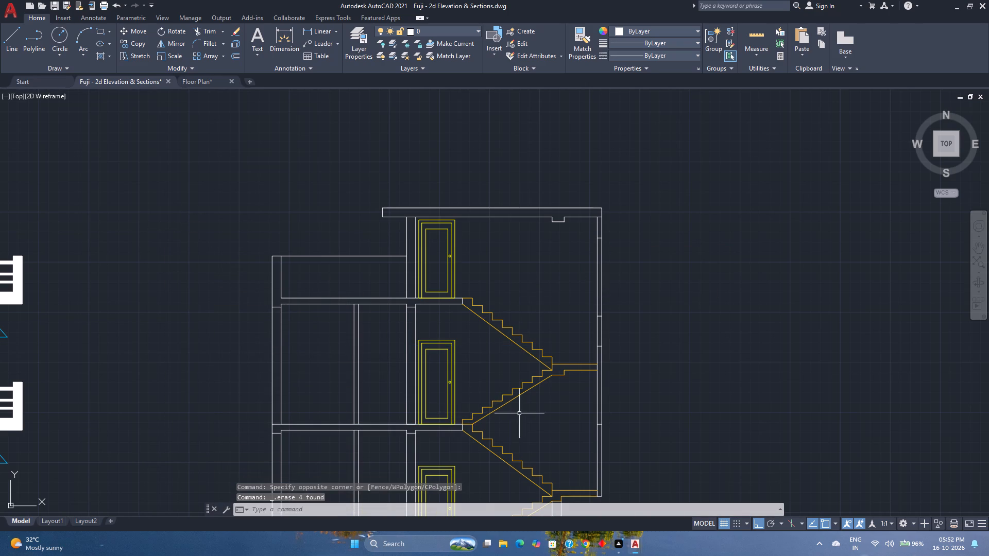
Draw a rectangle 1" wide and 5' high in the empty space outside the stairwell's outer wall.
middle_drag(532, 414, 383, 384)
middle_click(383, 384)
scroll(428, 386, up, 3)
middle_drag(433, 390, 410, 387)
scroll(408, 390, down, 1)
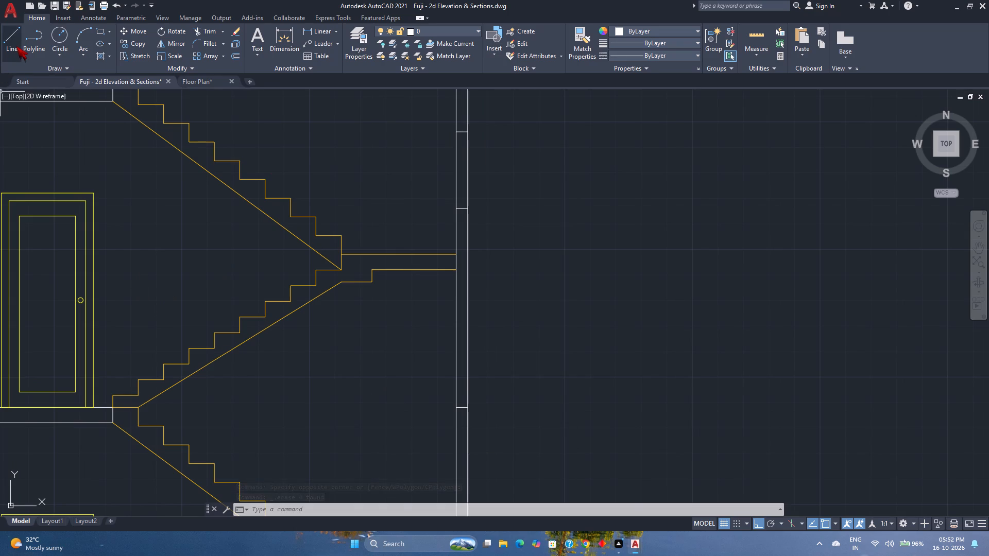
click(100, 30)
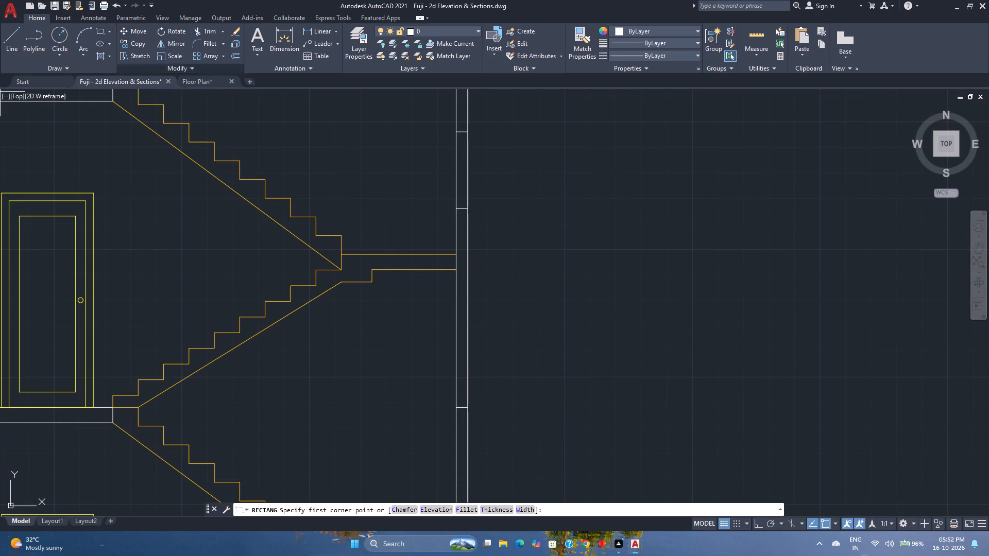
click(618, 386)
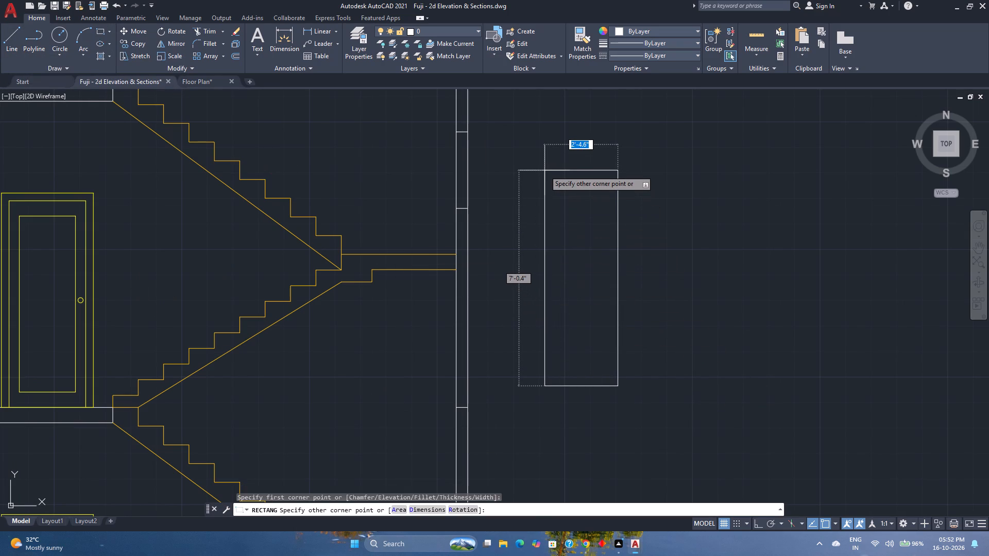
key(1)
key(comma)
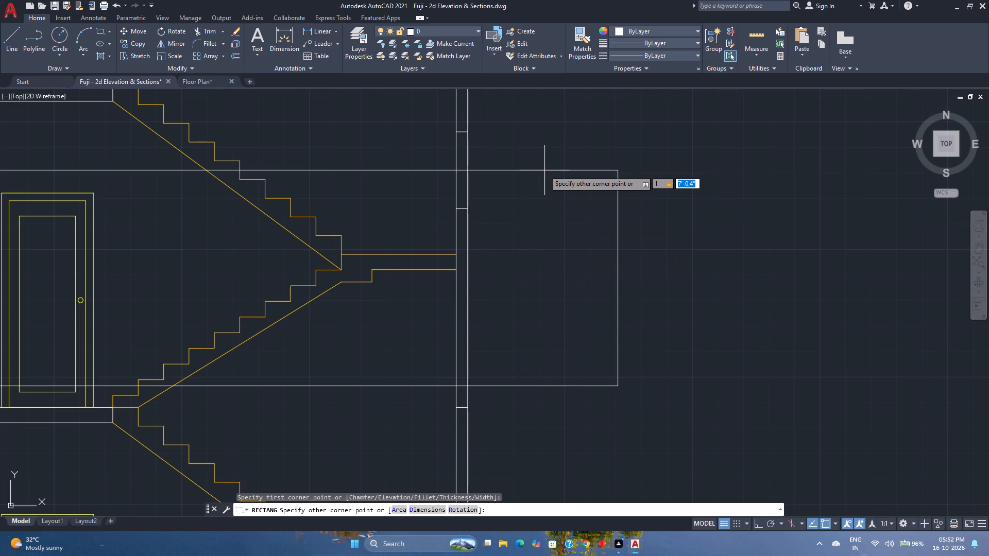
text(5')
key(Return)
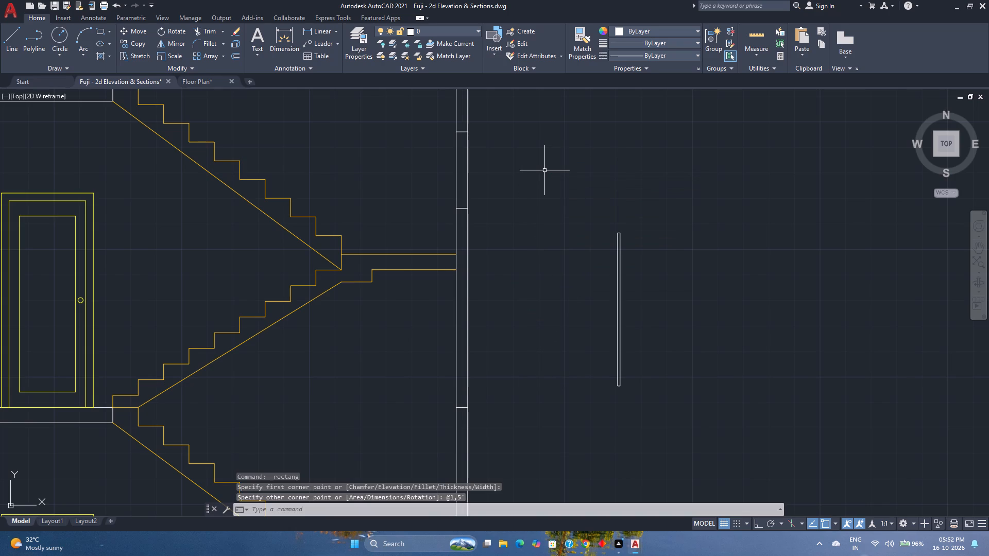
Move the thin rectangle by its top midpoint to the middle of the lower window's head line in the stairwell's outer wall.
scroll(615, 219, up, 2)
click(627, 253)
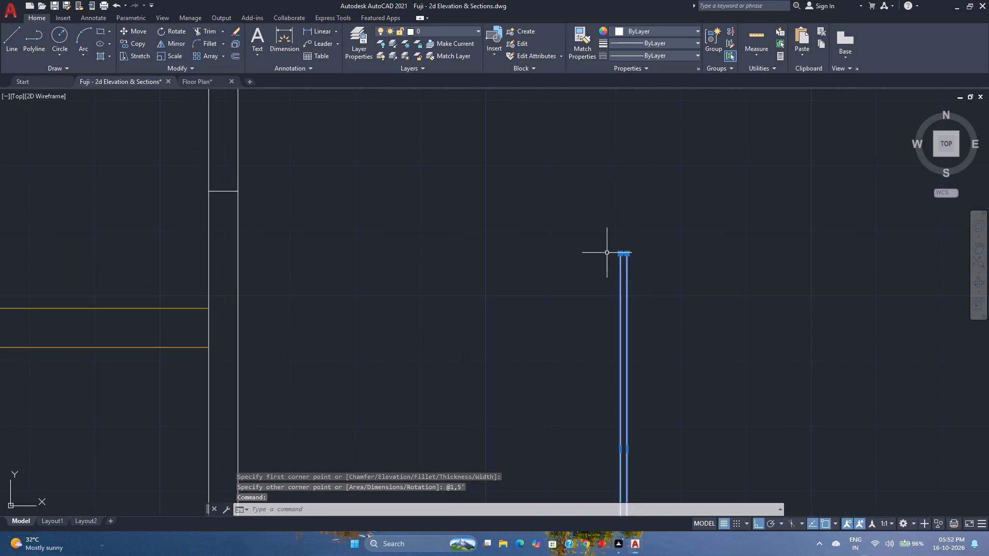
click(142, 34)
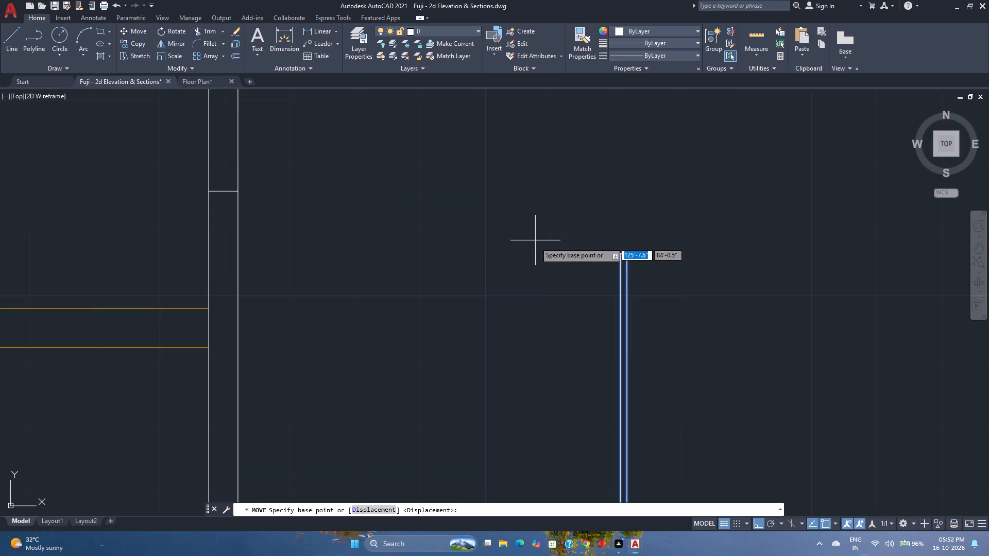
scroll(620, 253, up, 5)
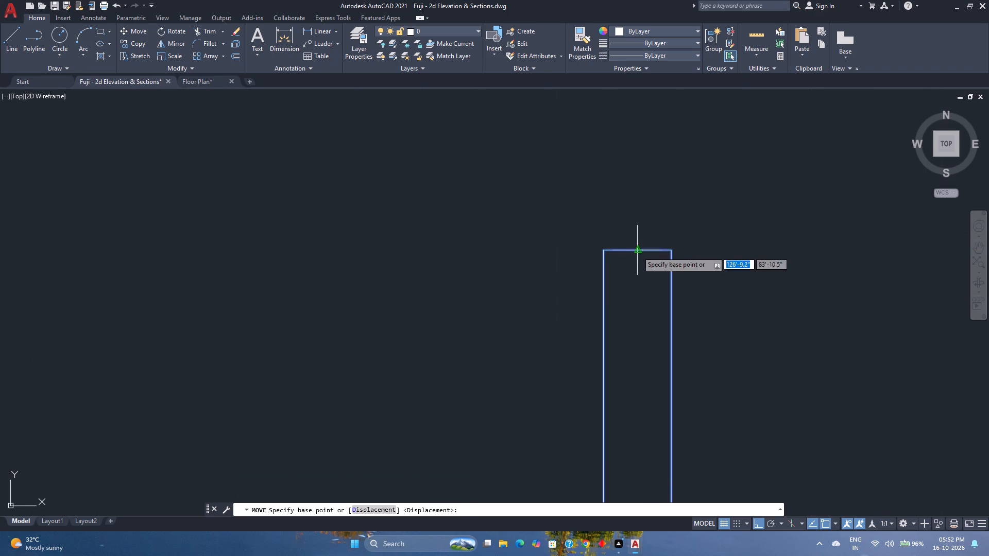
click(637, 251)
scroll(637, 251, down, 4)
scroll(565, 250, down, 3)
scroll(437, 215, up, 2)
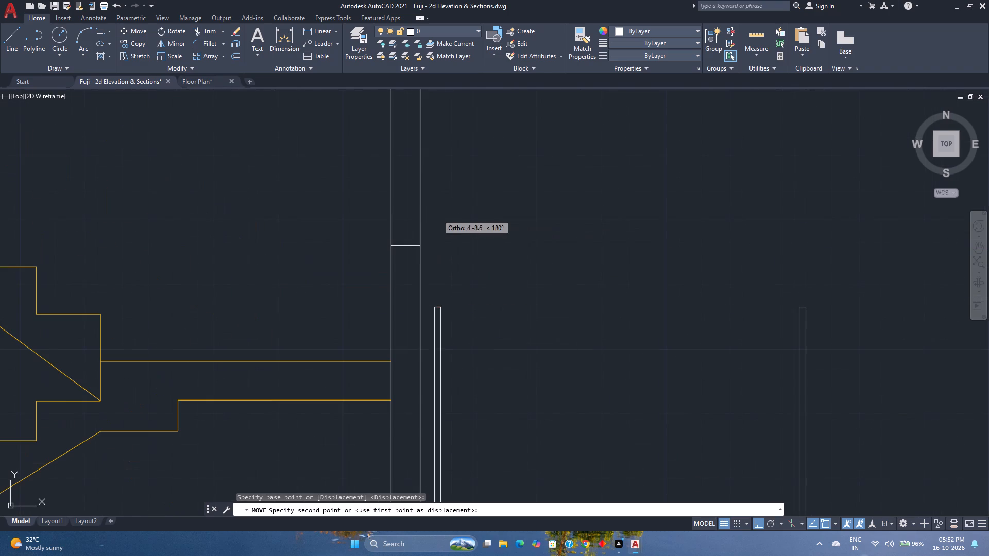
click(407, 244)
scroll(415, 292, down, 2)
middle_drag(415, 292, 407, 262)
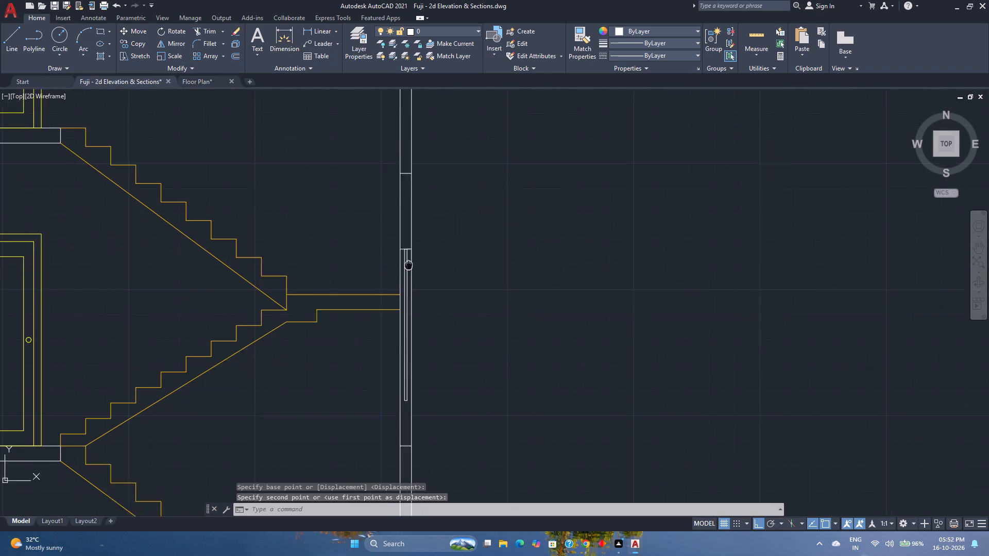
Stretch the thin rectangle's bottom edge down 1'-6" to the lower window's sill line in the stairwell's outer wall.
middle_drag(407, 262, 407, 254)
scroll(403, 395, up, 3)
click(403, 368)
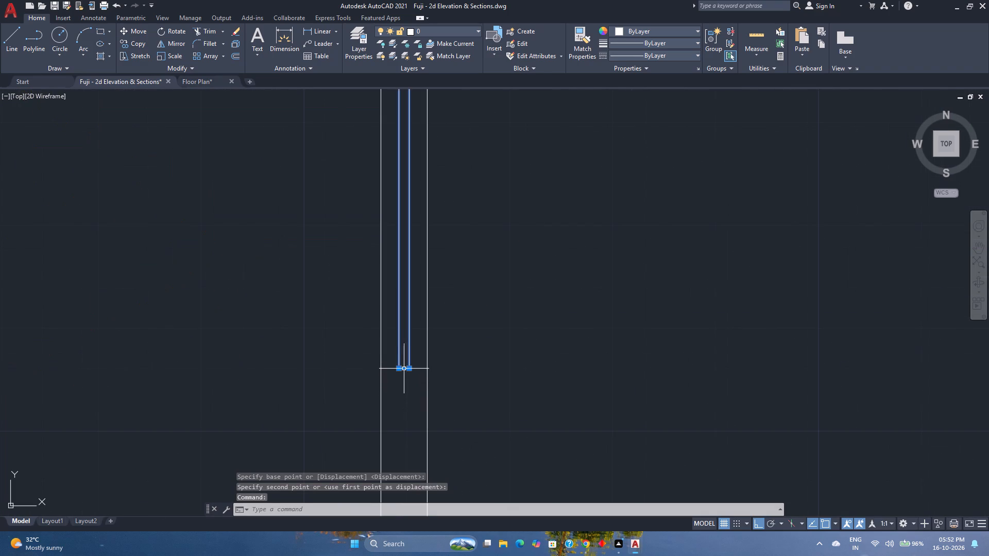
scroll(405, 386, down, 2)
middle_drag(403, 391, 401, 352)
scroll(401, 352, up, 2)
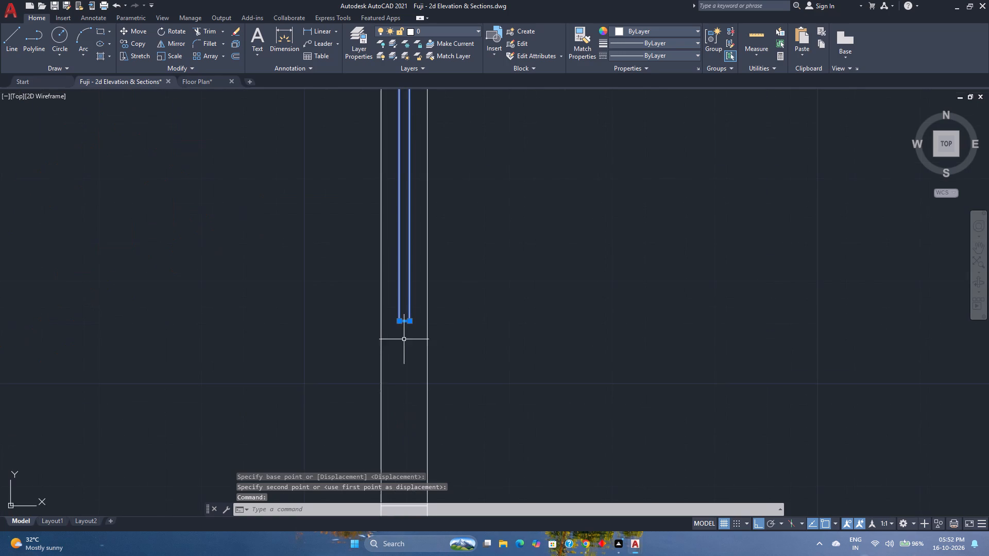
click(405, 322)
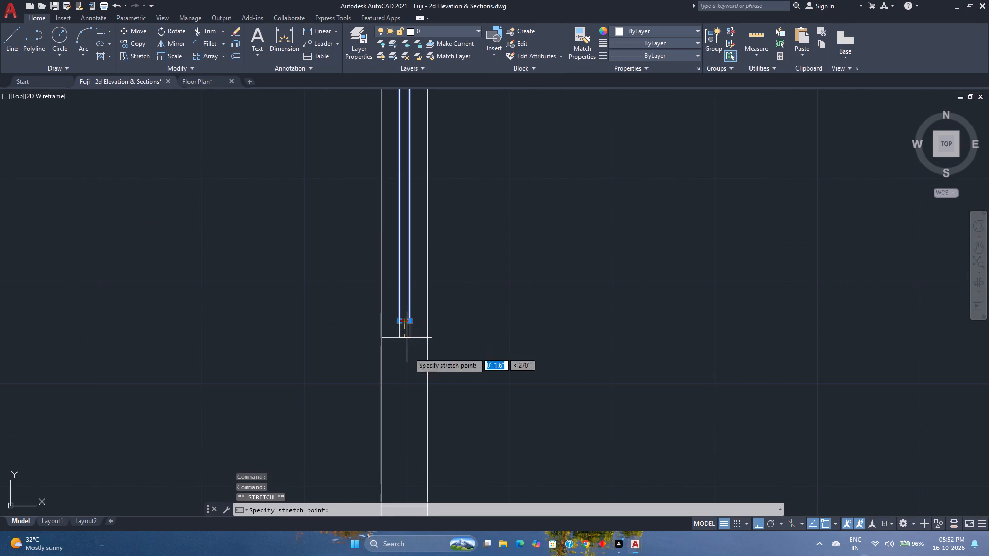
scroll(410, 358, down, 3)
scroll(407, 394, up, 3)
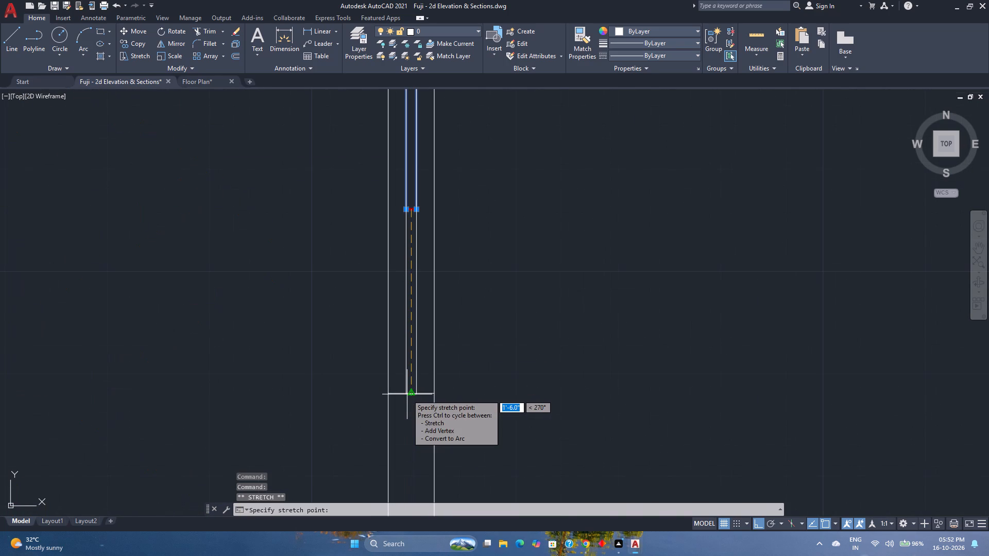
click(410, 394)
scroll(410, 394, down, 3)
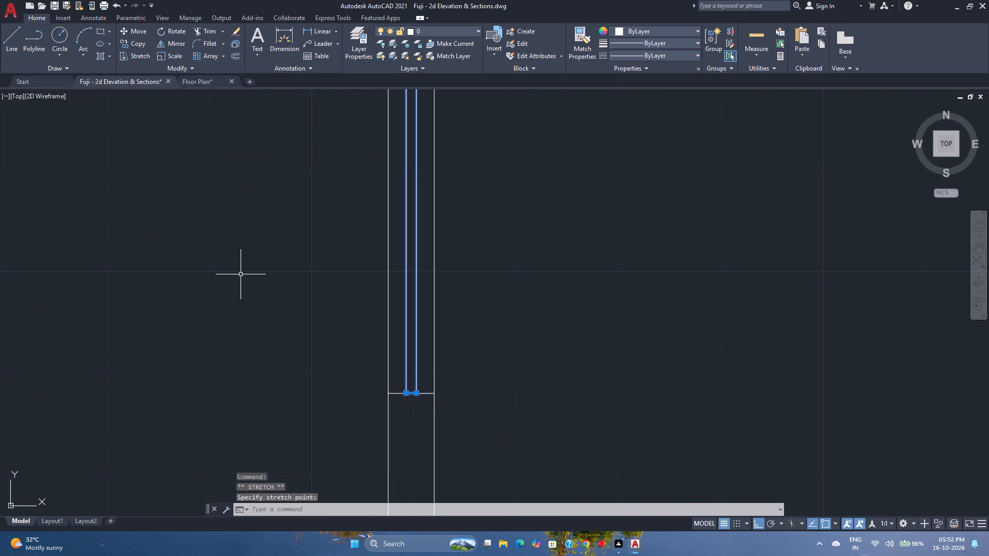
Copy the stretched thin rectangle from the lower window's sill line to the matching outer end of the upper window's sill line.
click(144, 47)
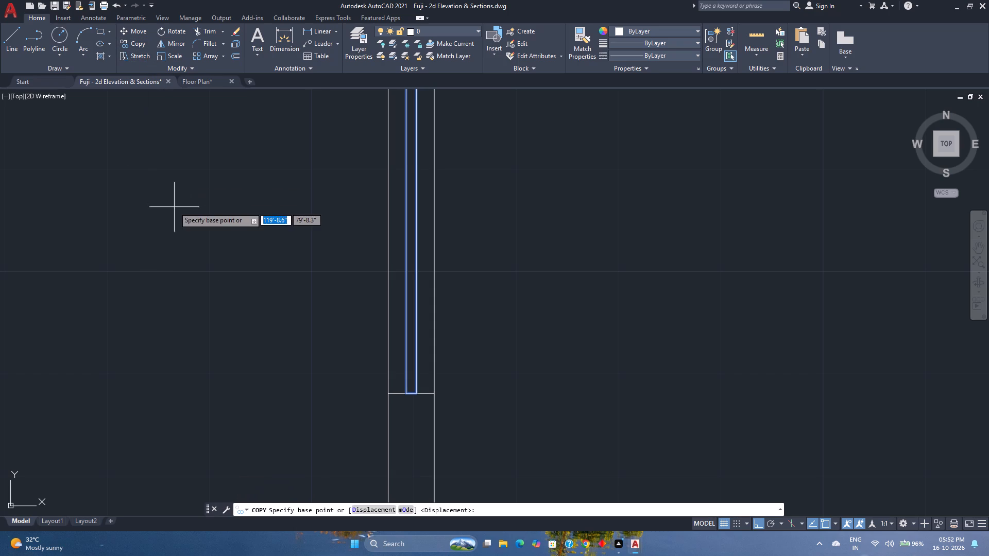
click(432, 395)
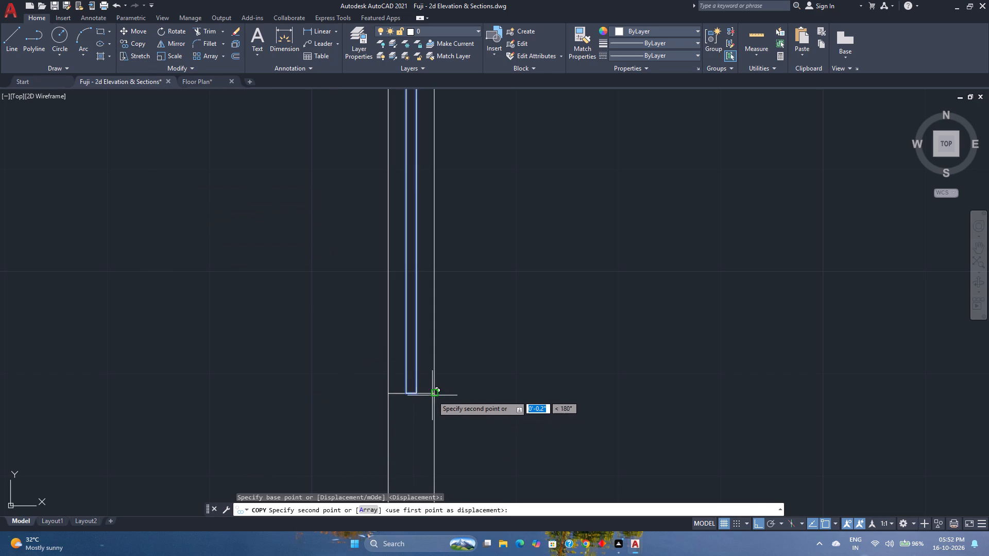
scroll(431, 398, down, 5)
scroll(431, 311, up, 3)
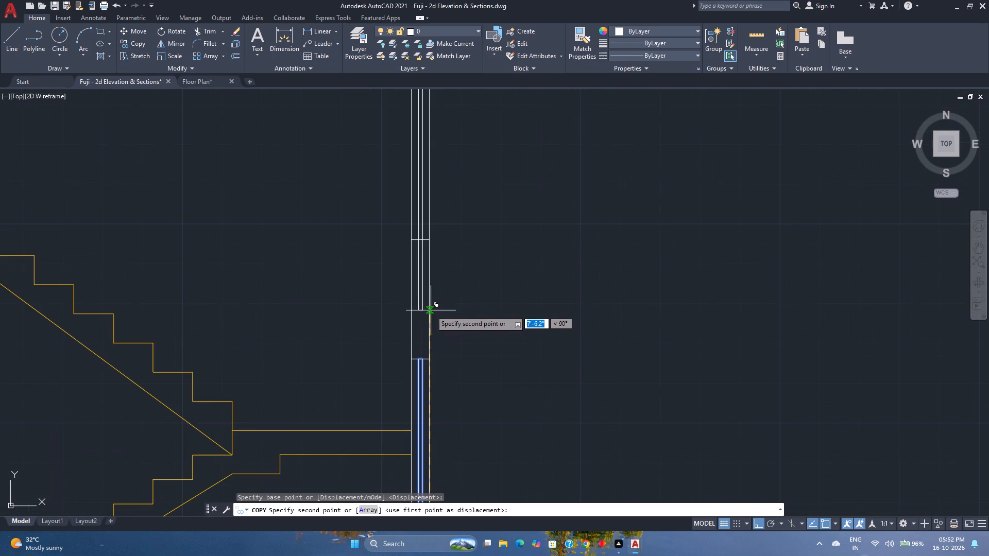
scroll(424, 238, up, 2)
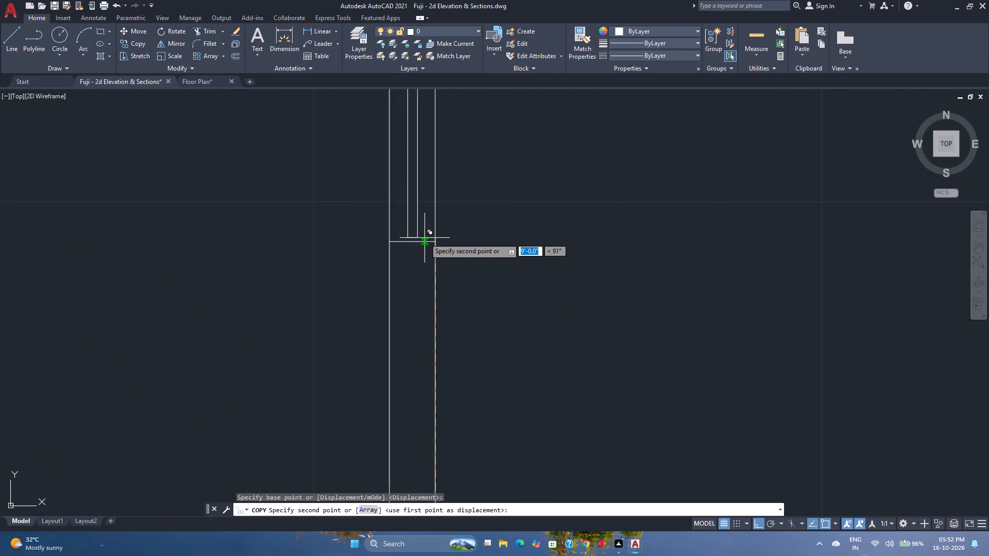
click(434, 243)
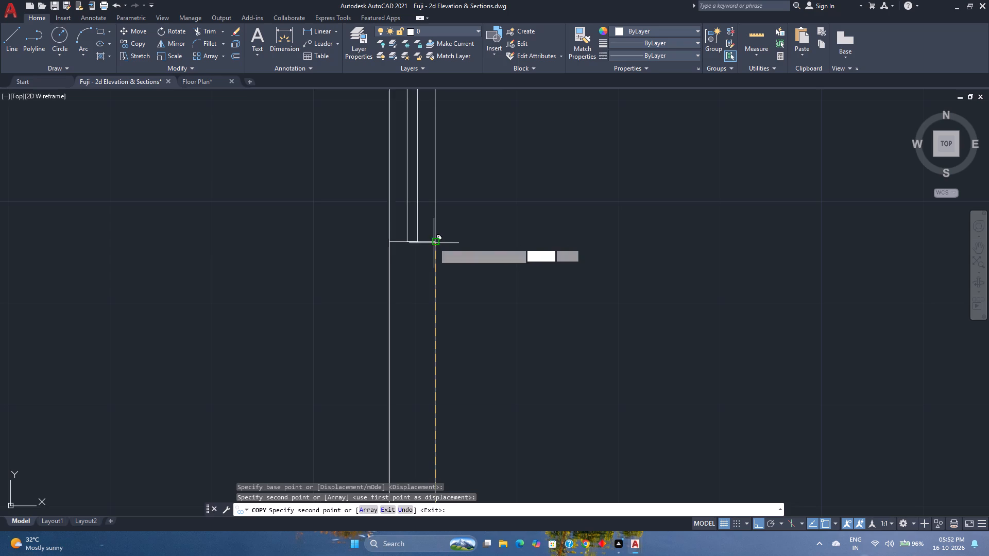
scroll(458, 348, down, 1)
key(Escape)
scroll(458, 348, down, 3)
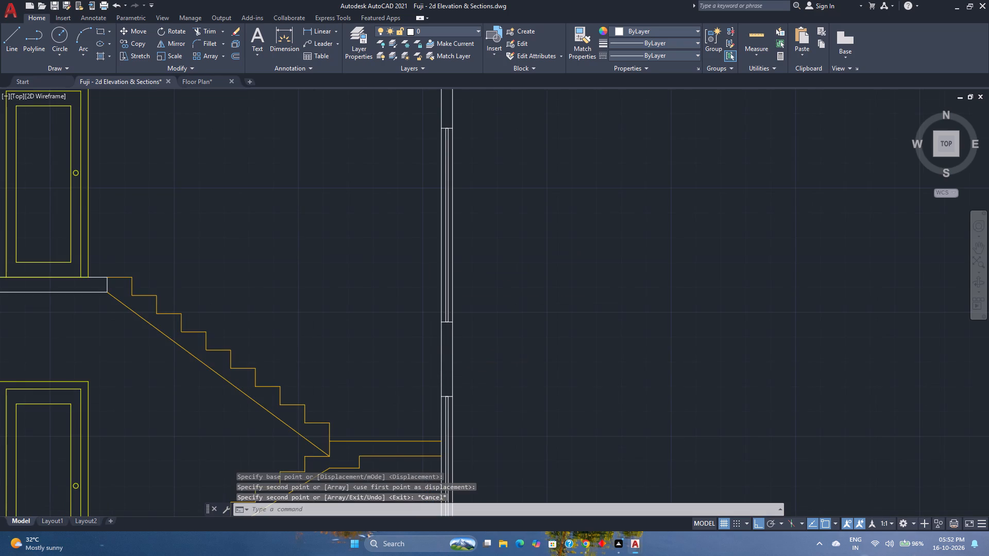
Put both stair window rectangles and their head and sill lines in the section's outer wall on the Windows layer.
scroll(453, 327, up, 6)
click(450, 356)
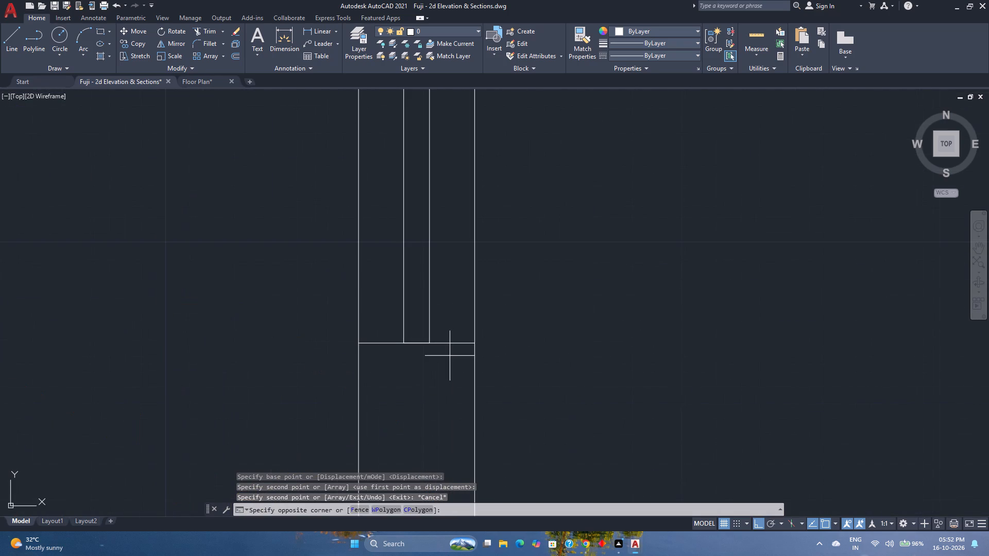
click(389, 287)
scroll(389, 287, down, 6)
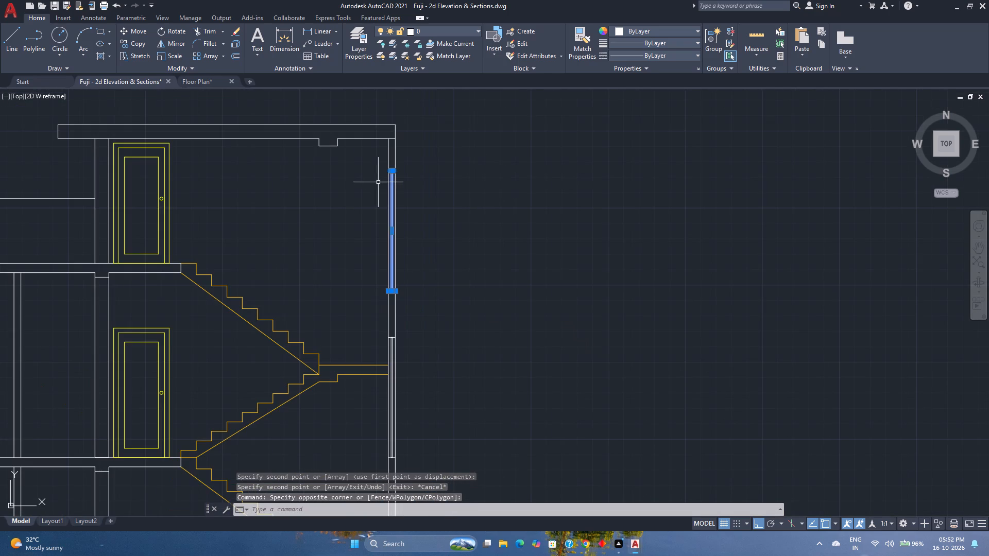
scroll(383, 182, up, 4)
middle_drag(430, 158, 461, 257)
click(476, 217)
click(454, 186)
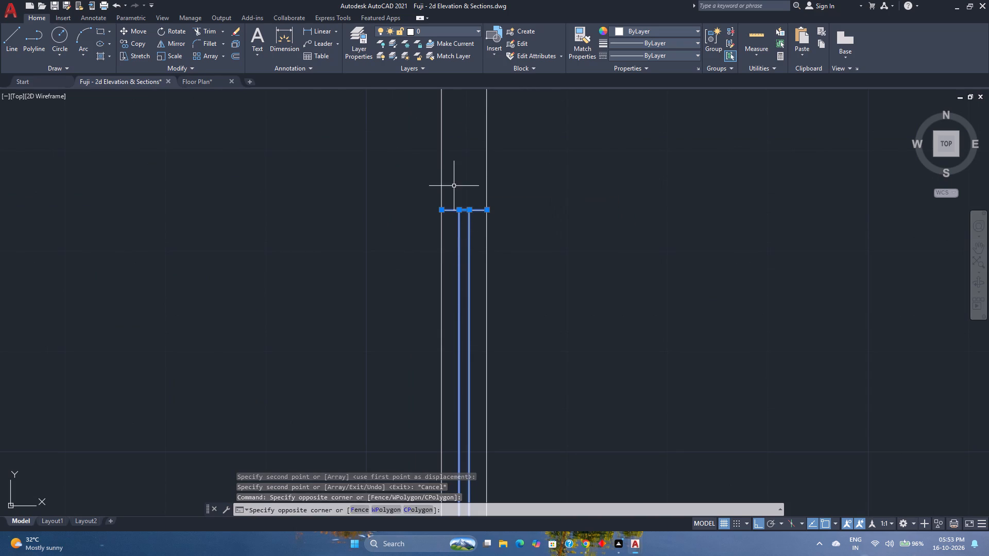
scroll(454, 186, down, 8)
scroll(446, 276, up, 4)
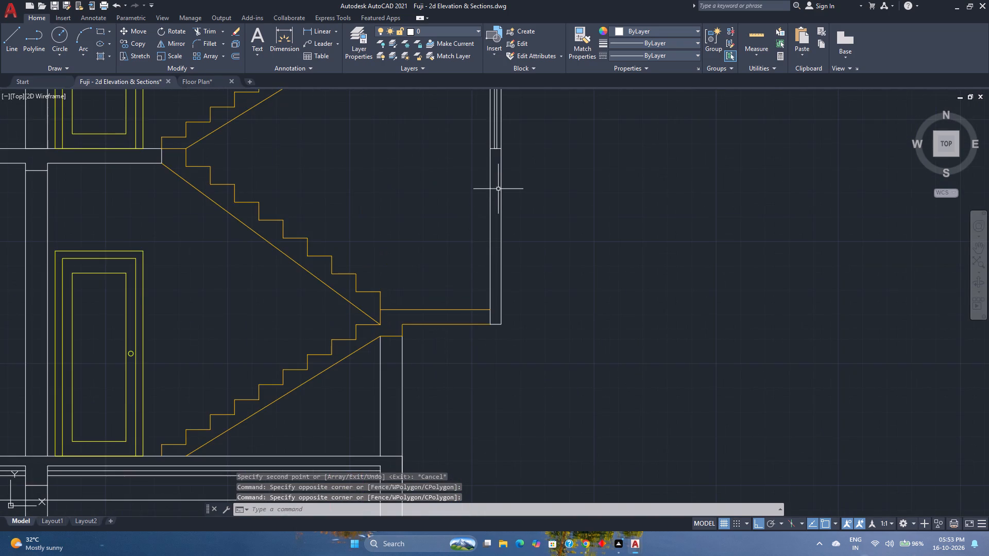
middle_drag(499, 188, 500, 373)
scroll(500, 338, up, 2)
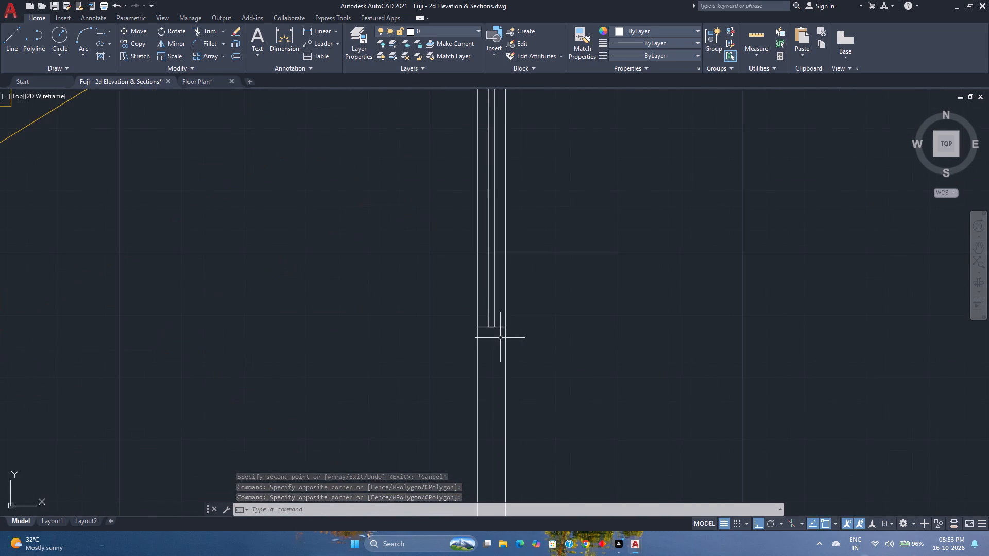
click(500, 337)
click(487, 307)
scroll(487, 307, down, 3)
scroll(485, 181, up, 5)
click(497, 309)
click(492, 278)
scroll(492, 278, down, 4)
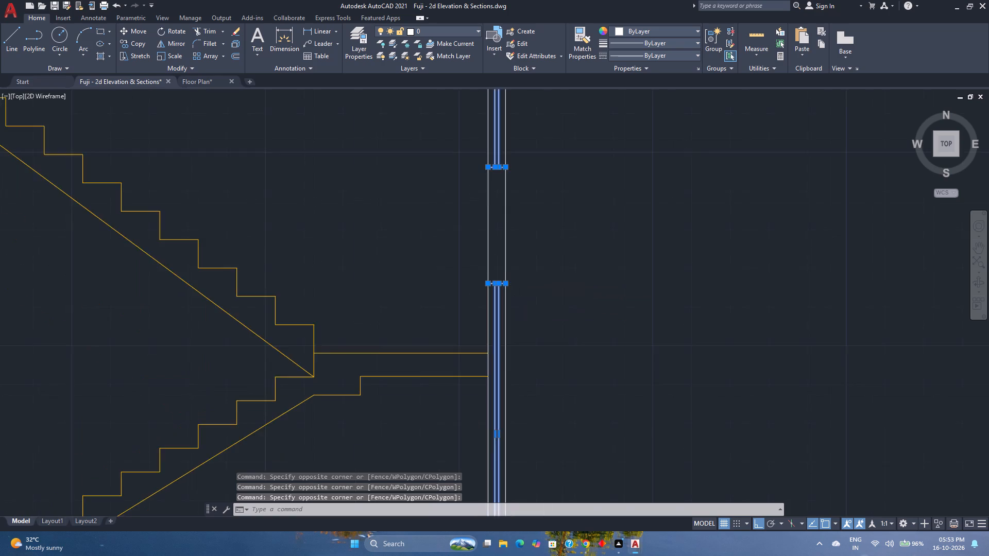
scroll(492, 278, down, 2)
click(458, 34)
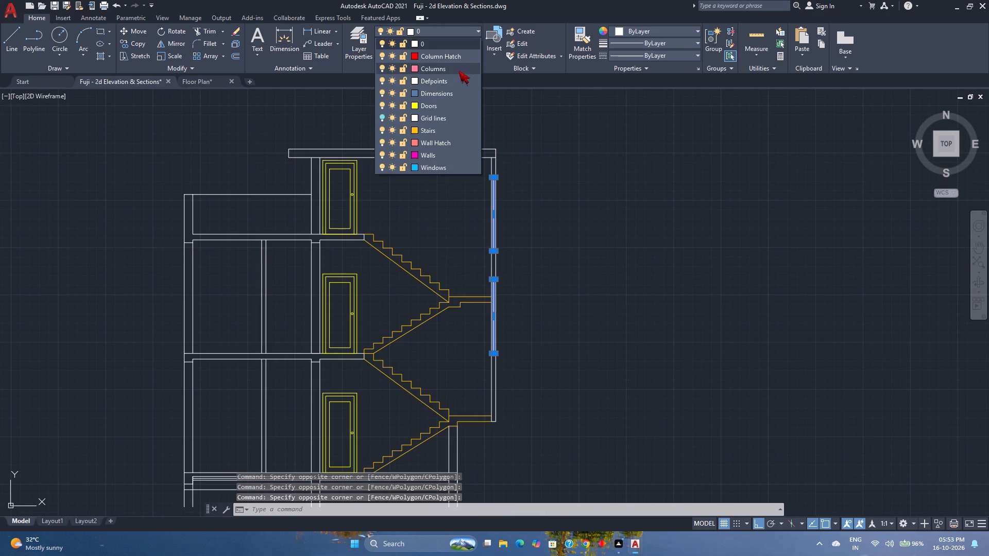
click(458, 165)
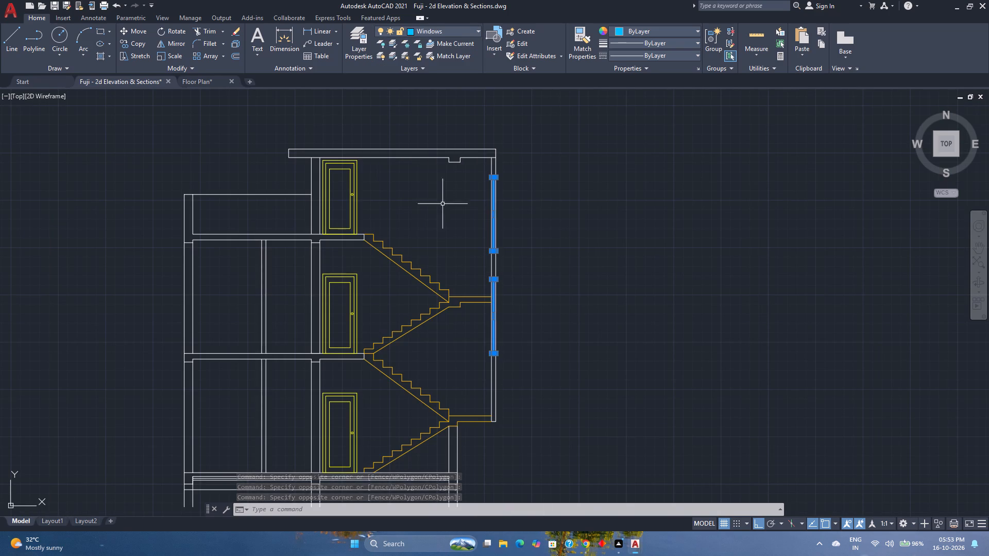
key(Escape)
Save the drawing.
scroll(441, 247, down, 1)
scroll(408, 284, down, 1)
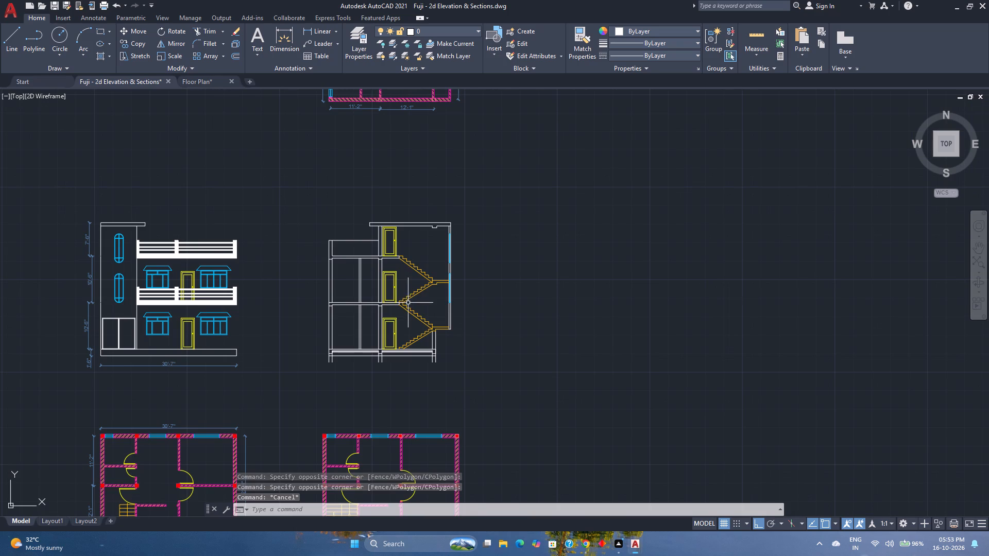
scroll(410, 310, up, 1)
middle_drag(412, 310, 445, 338)
key(ctrl+s)
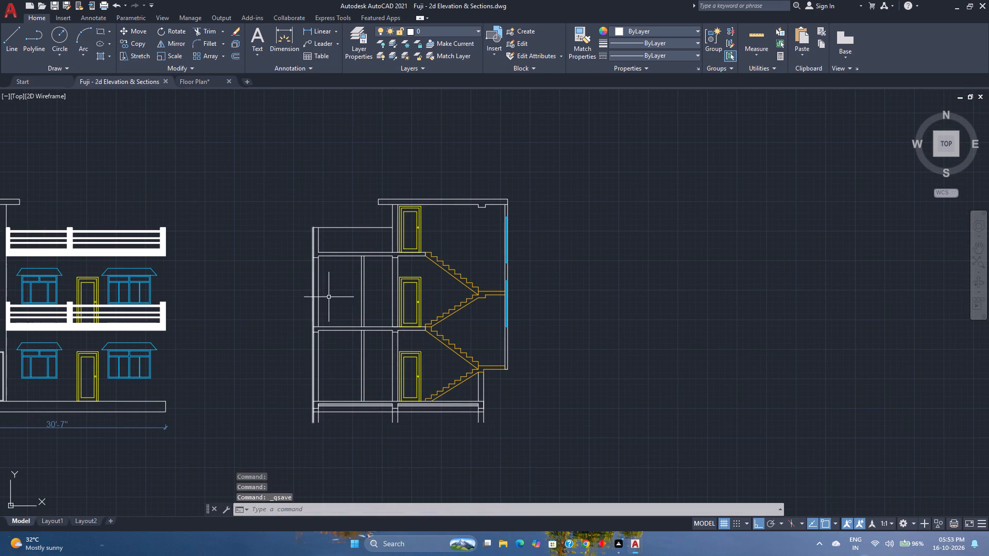
Delete the rotated, dimensioned floor plan above the staircase section and save the drawing.
scroll(346, 285, down, 2)
middle_drag(346, 285, 370, 338)
click(478, 256)
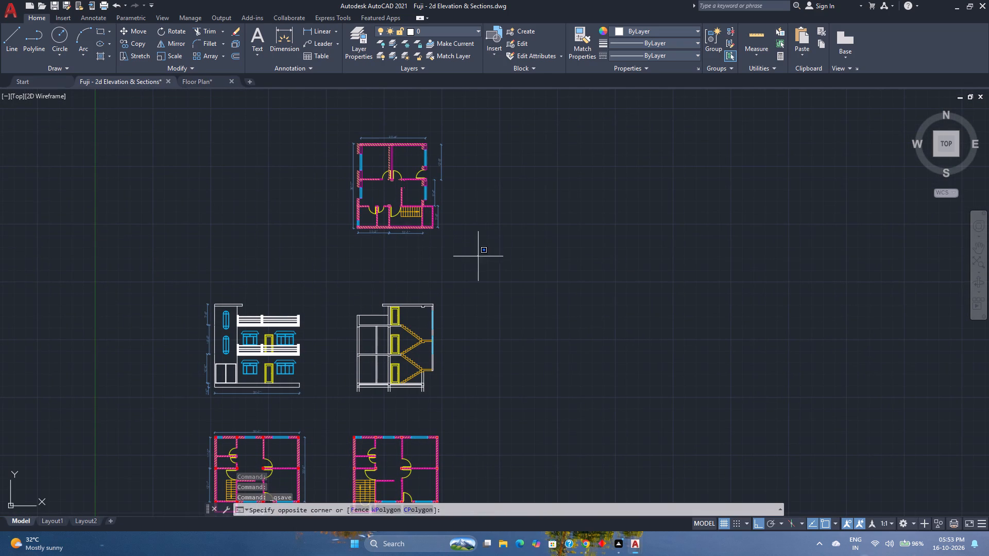
click(332, 126)
key(Delete)
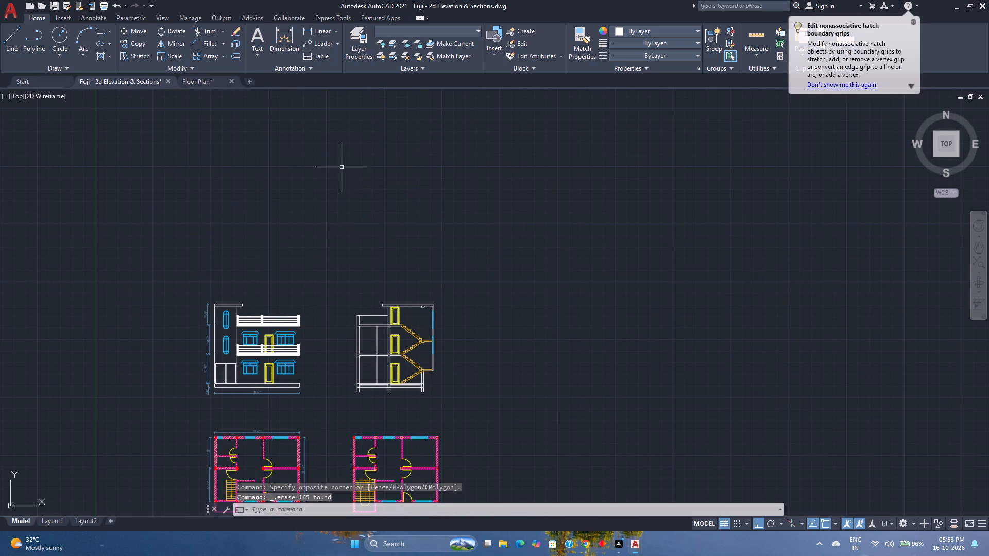
scroll(354, 170, down, 1)
middle_drag(354, 170, 400, 298)
scroll(395, 268, down, 1)
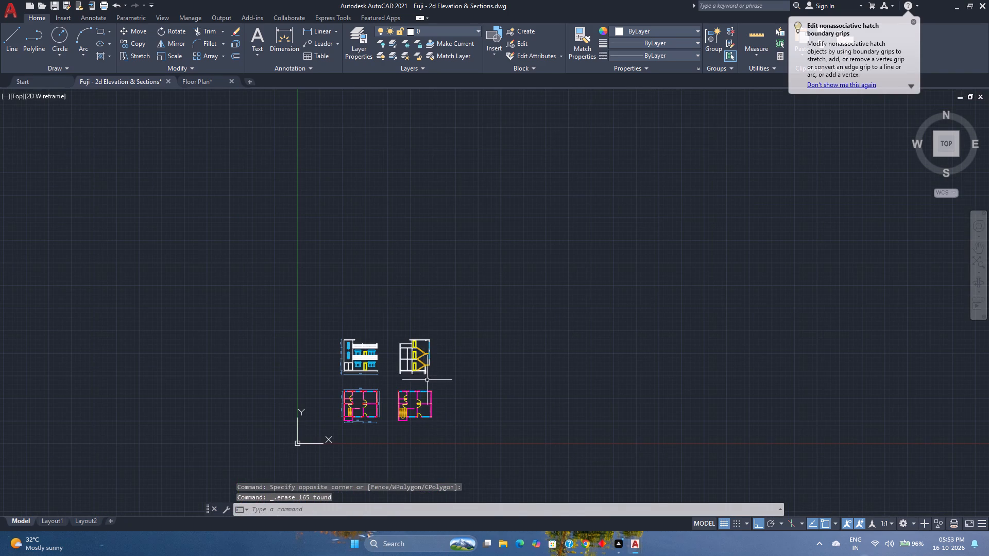
scroll(429, 386, up, 3)
middle_drag(415, 386, 467, 381)
key(ctrl+s)
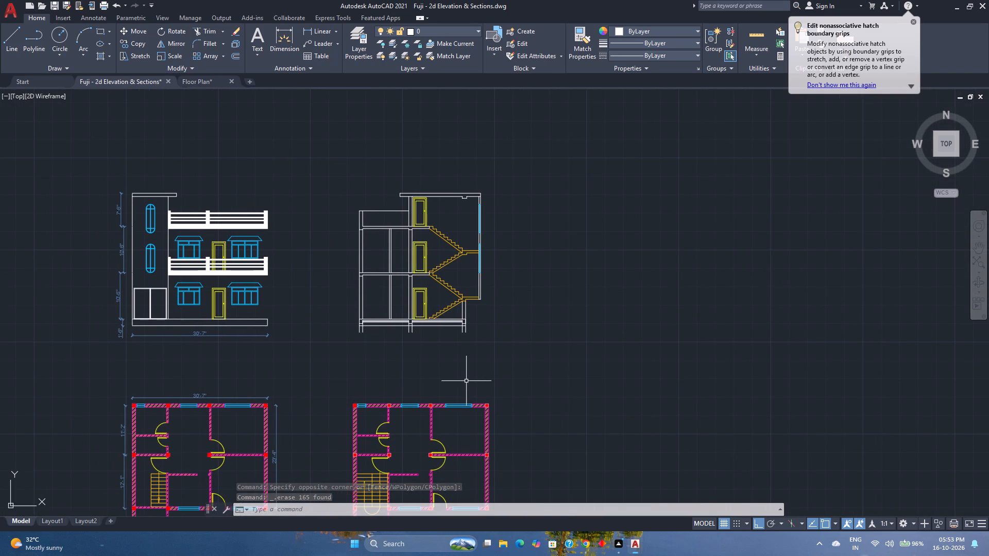
Draw a vertical line at the elevation's open side from the plinth's top corner to the upper balcony's bottom corner, and save the drawing.
scroll(449, 342, up, 3)
middle_drag(447, 339, 463, 359)
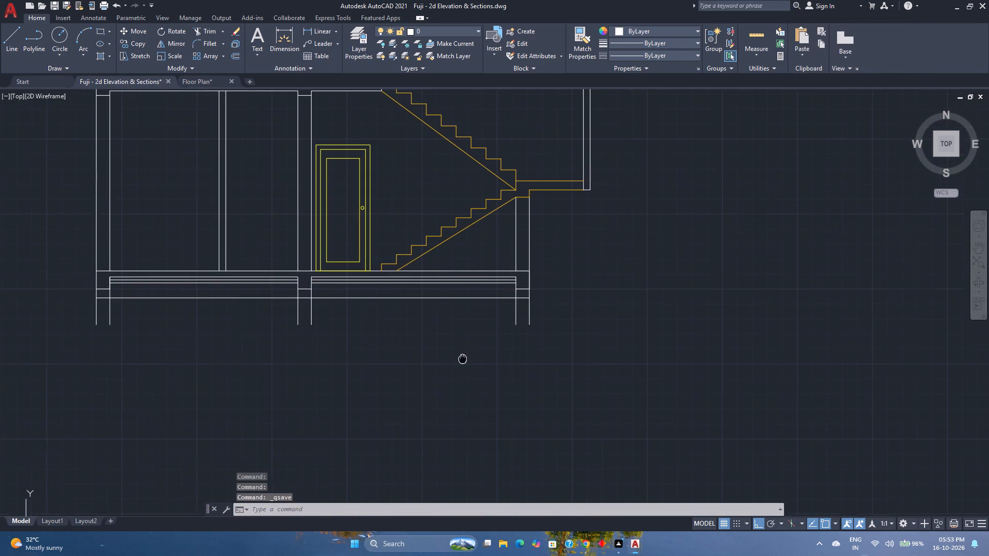
middle_drag(463, 359, 463, 360)
middle_click(463, 360)
scroll(384, 324, down, 3)
middle_drag(216, 336, 224, 336)
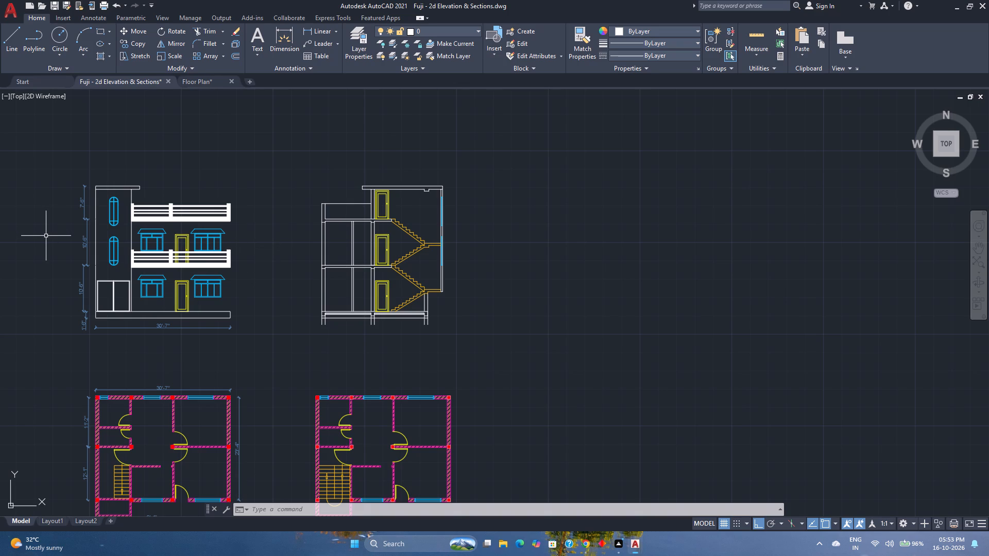
click(13, 41)
scroll(206, 312, up, 2)
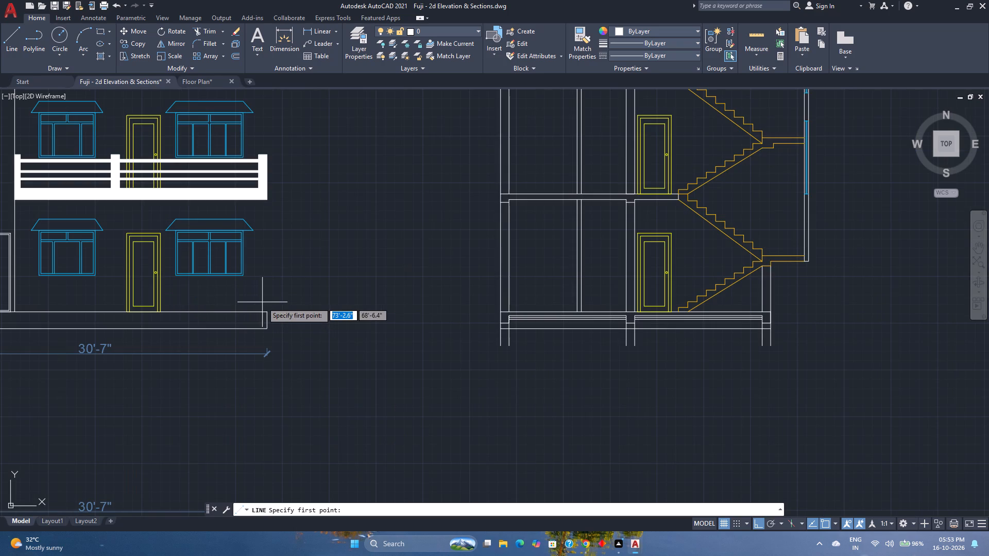
click(266, 311)
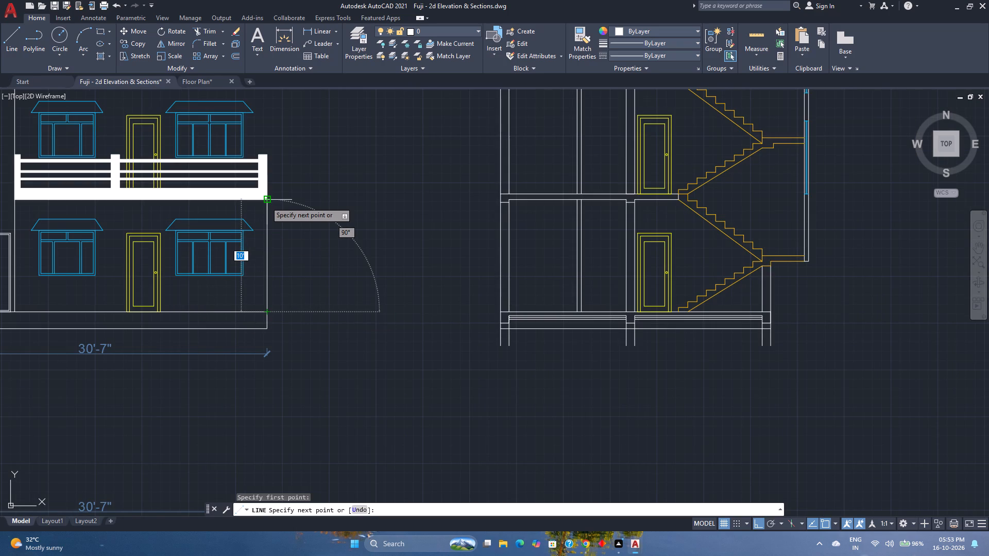
scroll(266, 202, down, 2)
middle_drag(266, 202, 282, 297)
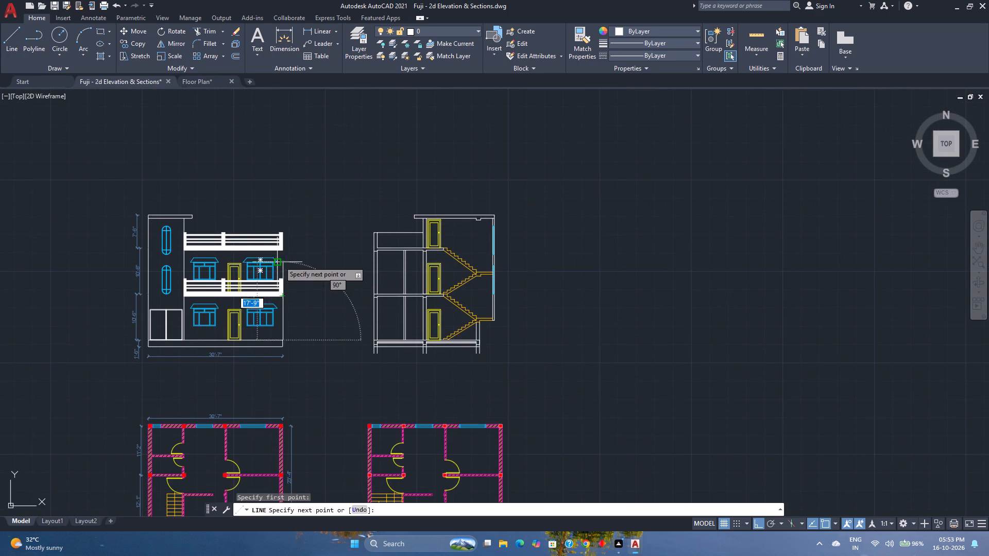
scroll(280, 259, up, 2)
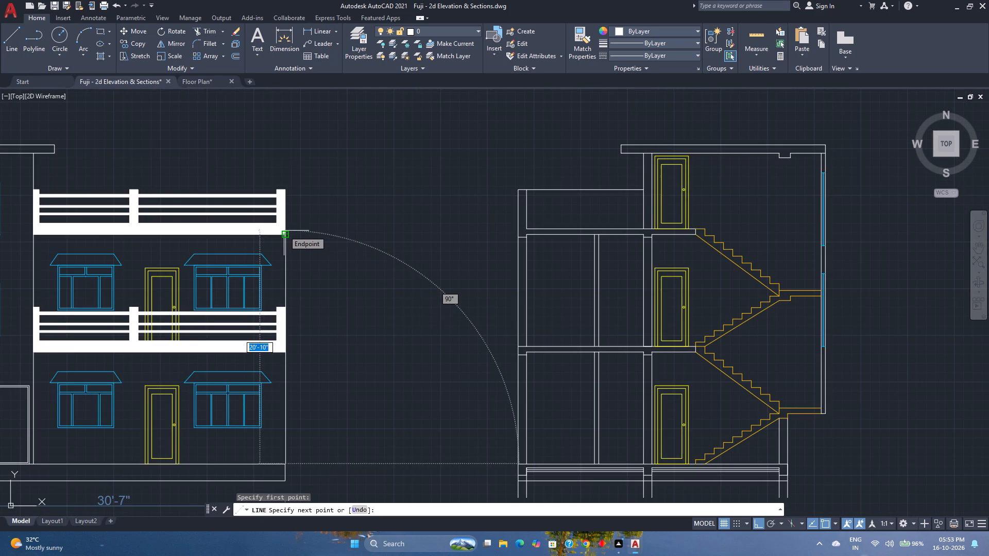
click(284, 231)
key(Escape)
scroll(333, 279, down, 2)
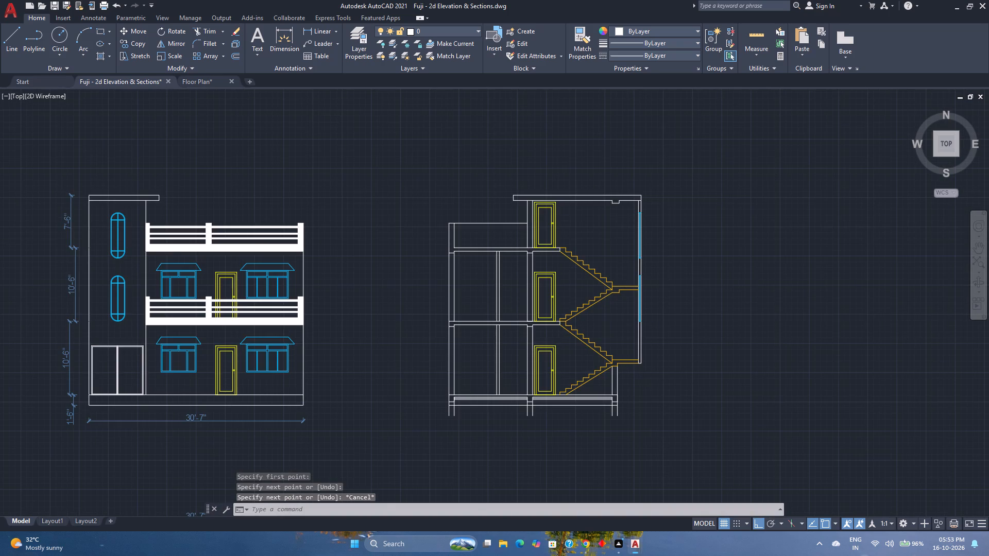
key(ctrl+s)
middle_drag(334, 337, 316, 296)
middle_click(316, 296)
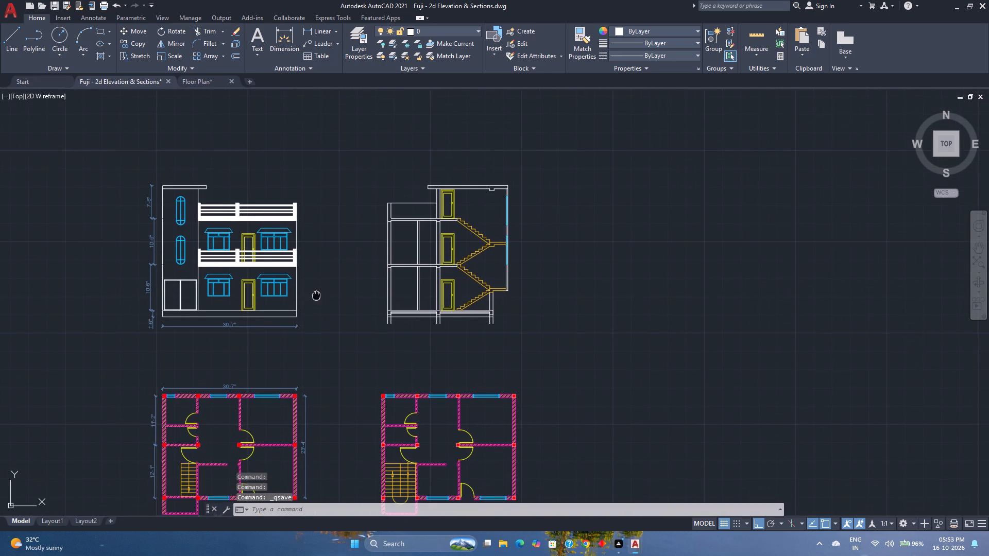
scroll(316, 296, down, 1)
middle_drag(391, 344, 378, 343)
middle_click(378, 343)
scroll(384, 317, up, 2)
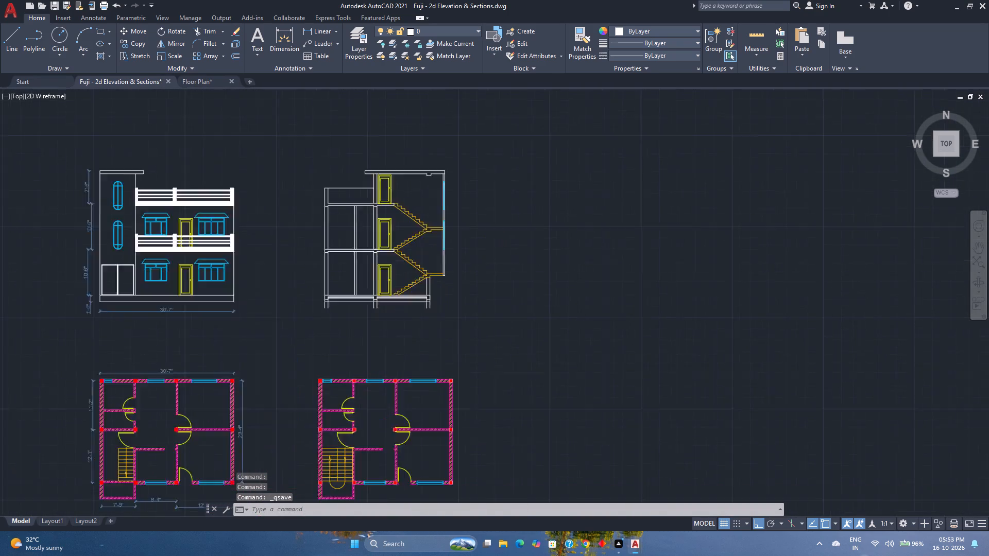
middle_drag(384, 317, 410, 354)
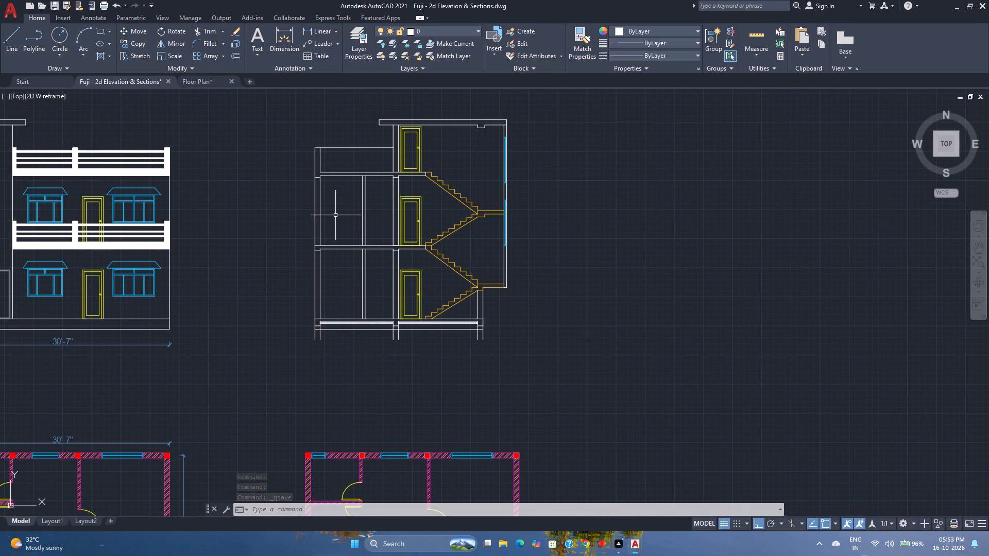
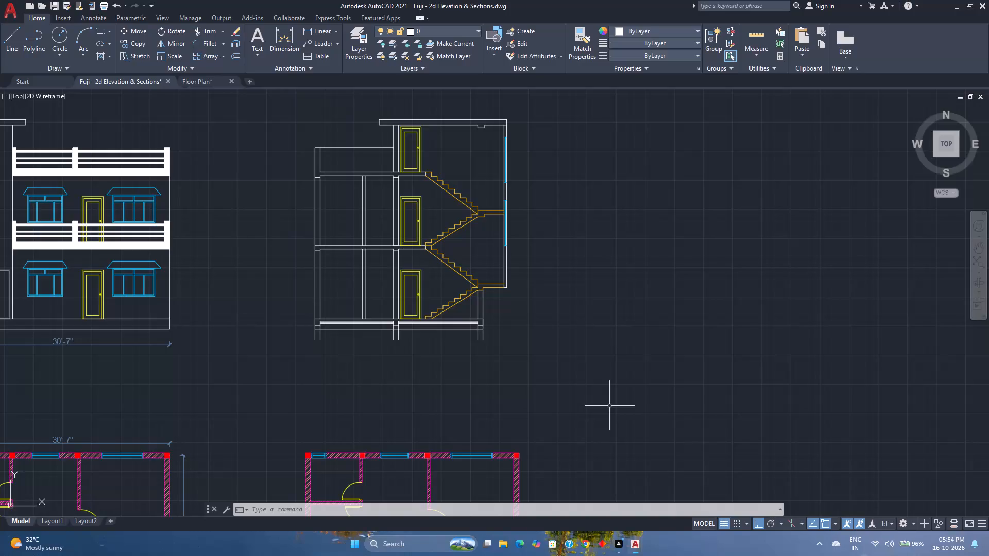
Examine the elevation, the staircase section and the floor plans for remaining gaps or unfinished lines.
scroll(383, 250, down, 2)
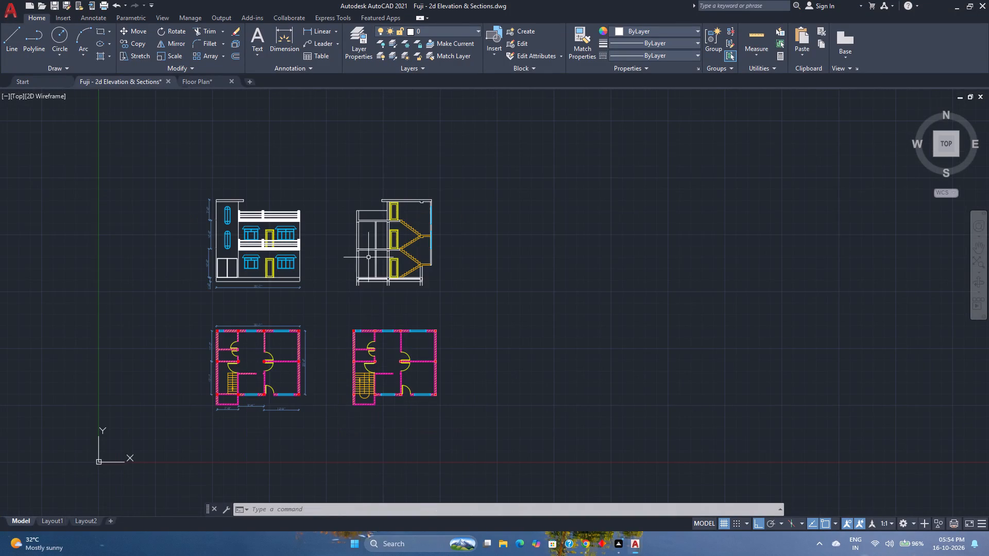
scroll(368, 257, up, 1)
middle_drag(368, 257, 378, 242)
scroll(397, 266, up, 2)
scroll(397, 266, down, 2)
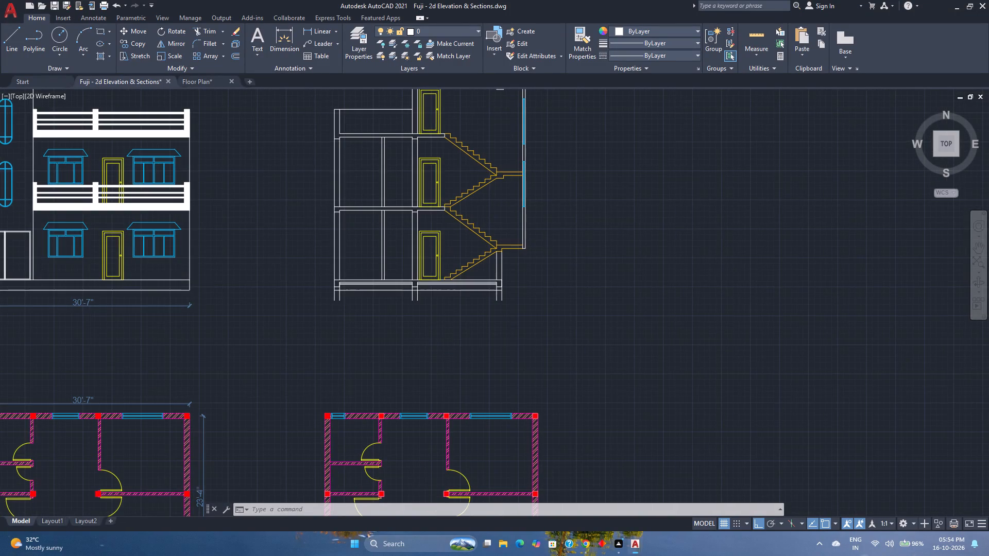
scroll(301, 248, up, 1)
scroll(301, 248, down, 2)
scroll(301, 248, up, 2)
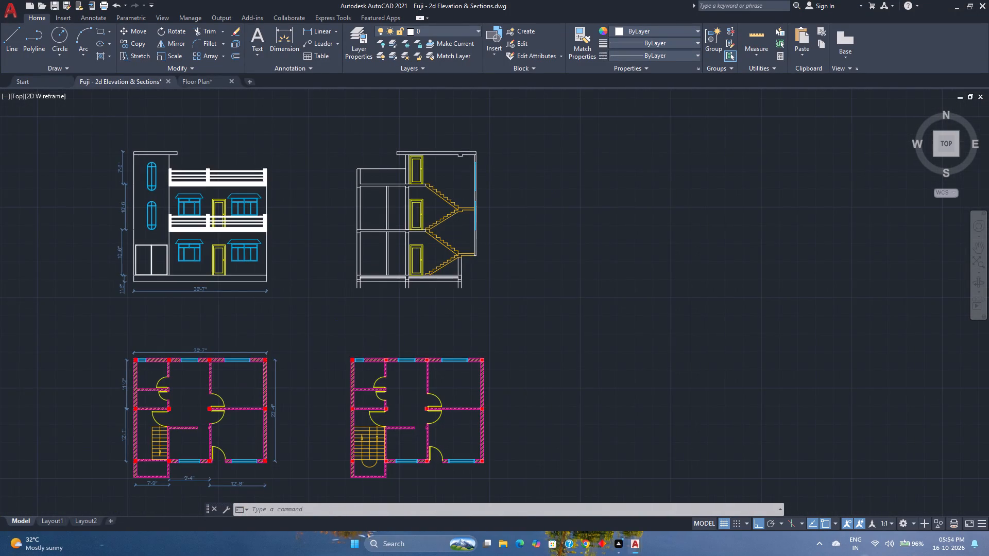
scroll(301, 248, down, 1)
middle_drag(301, 248, 318, 227)
scroll(318, 227, up, 3)
scroll(318, 227, down, 3)
scroll(318, 227, up, 2)
scroll(318, 227, down, 2)
scroll(318, 227, up, 2)
scroll(318, 227, down, 2)
scroll(318, 227, up, 1)
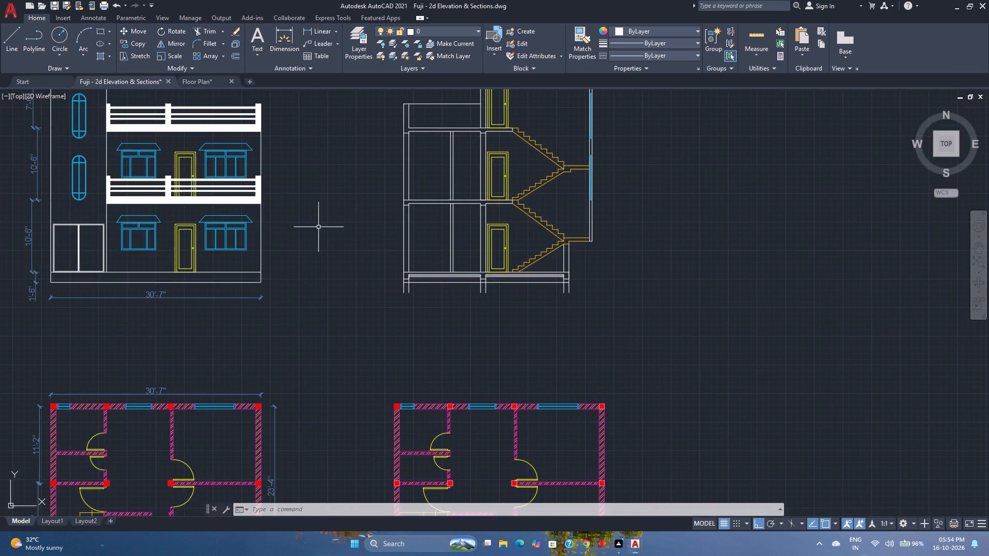
scroll(318, 227, down, 2)
scroll(318, 227, up, 3)
scroll(318, 227, down, 2)
scroll(318, 227, up, 1)
scroll(318, 227, down, 2)
scroll(326, 256, up, 2)
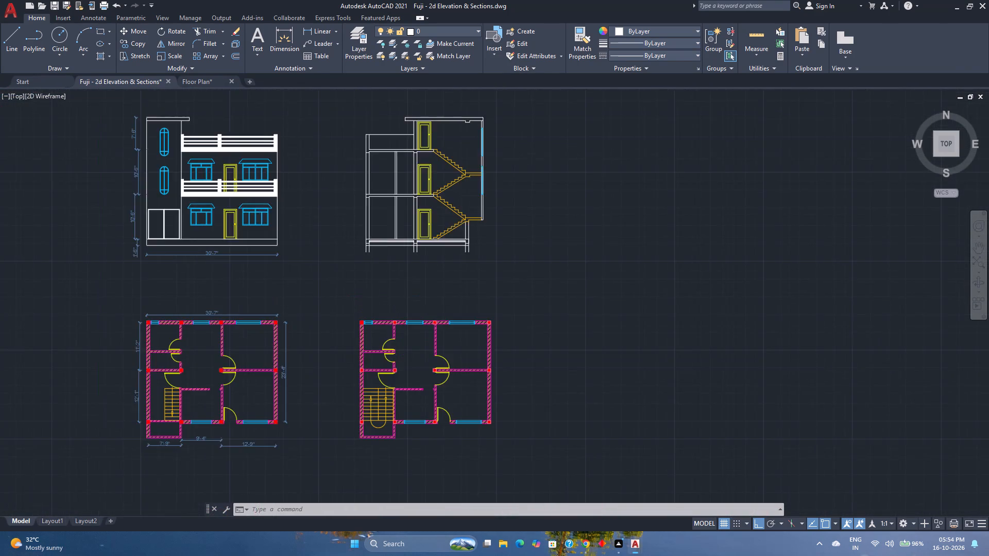
middle_drag(326, 256, 357, 251)
middle_drag(357, 251, 362, 247)
middle_click(364, 244)
scroll(364, 244, down, 1)
scroll(429, 194, up, 1)
scroll(429, 194, down, 2)
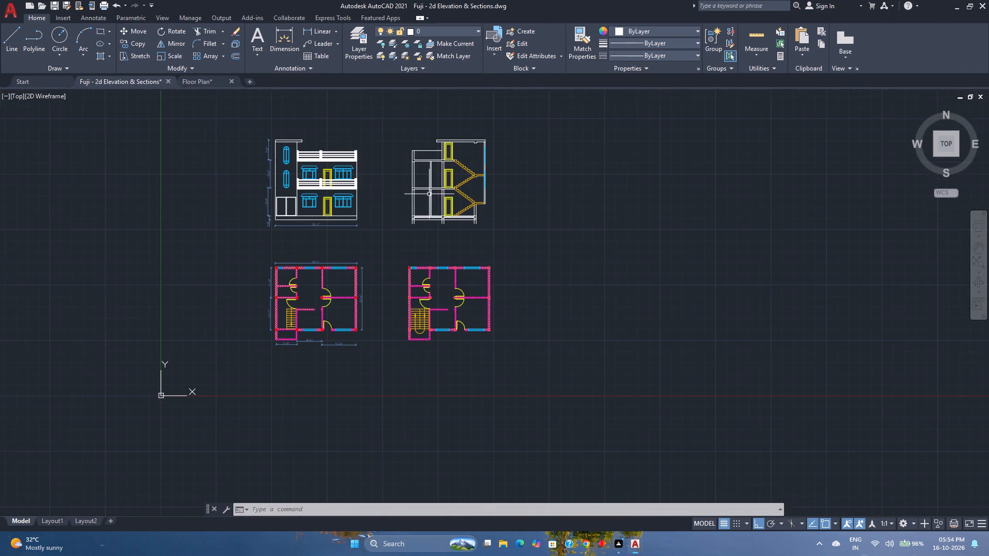
scroll(465, 154, up, 3)
middle_drag(465, 154, 465, 210)
middle_click(465, 210)
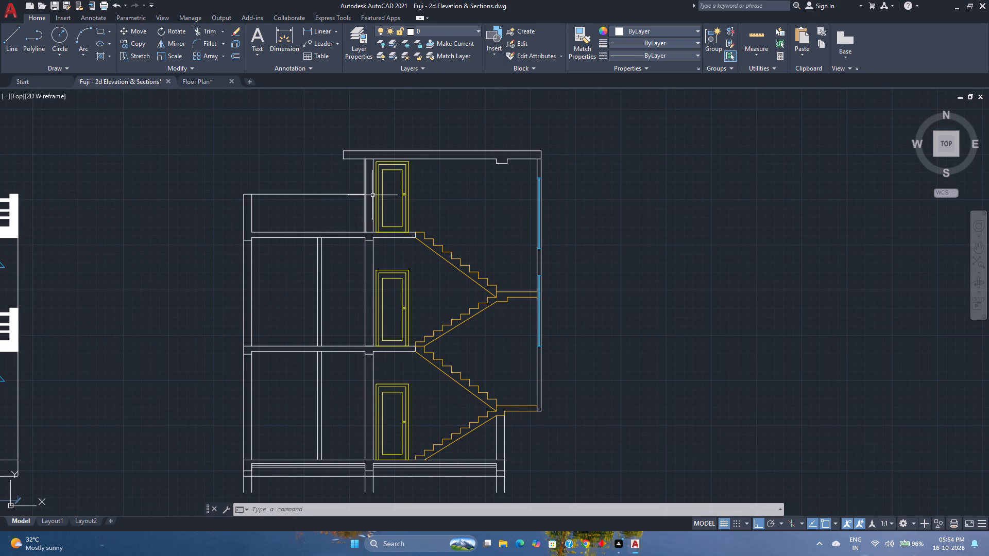
scroll(387, 197, down, 2)
scroll(393, 210, up, 1)
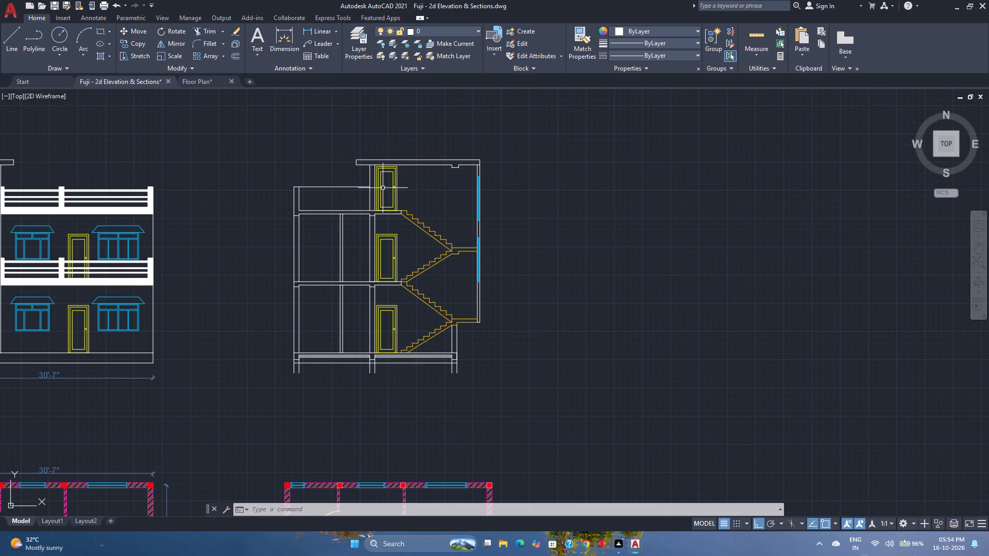
scroll(463, 186, up, 2)
scroll(461, 187, down, 1)
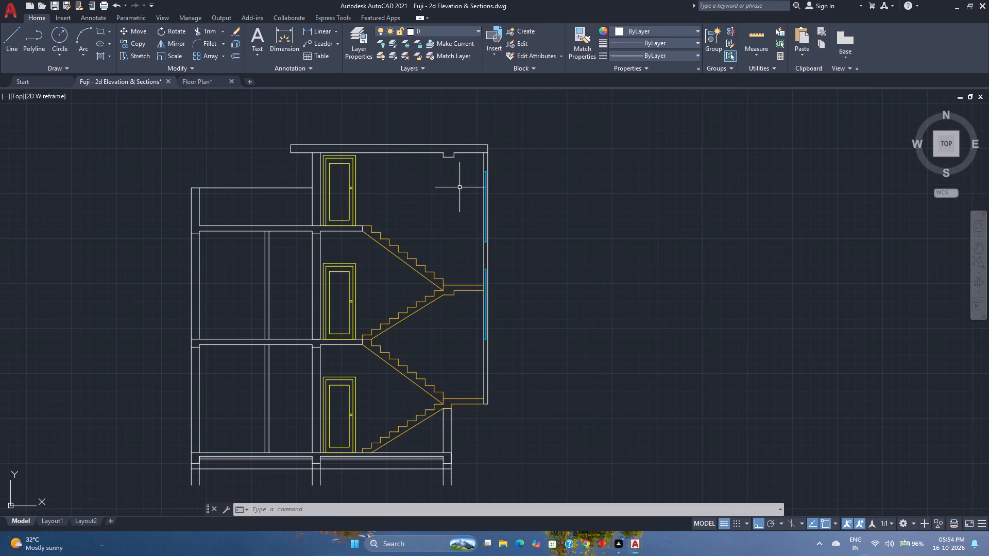
Stretch the top line of the section's uppermost floor slab to the outer face of the parapet-side wall, making it 15'-10" long, and save.
scroll(312, 232, up, 1)
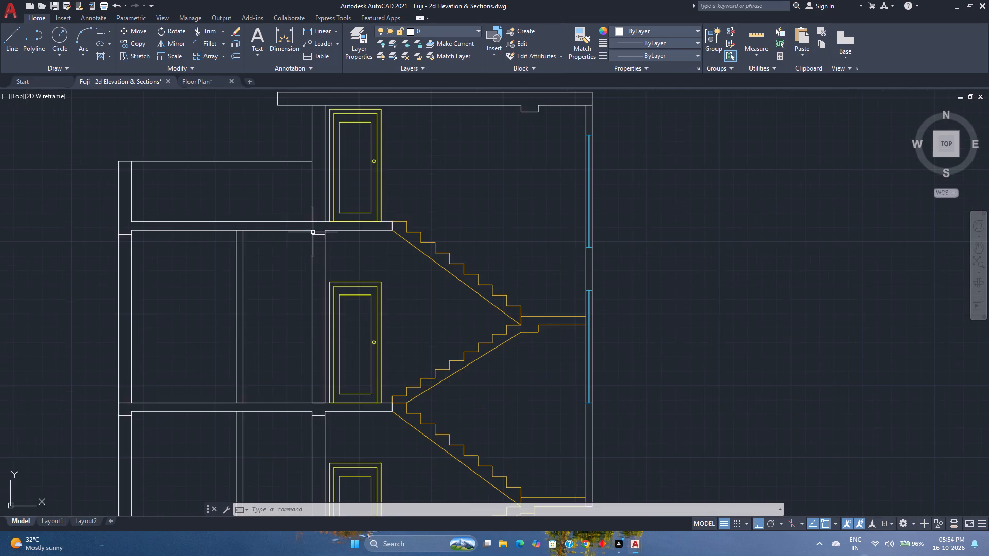
middle_drag(314, 232, 349, 254)
middle_drag(349, 254, 363, 247)
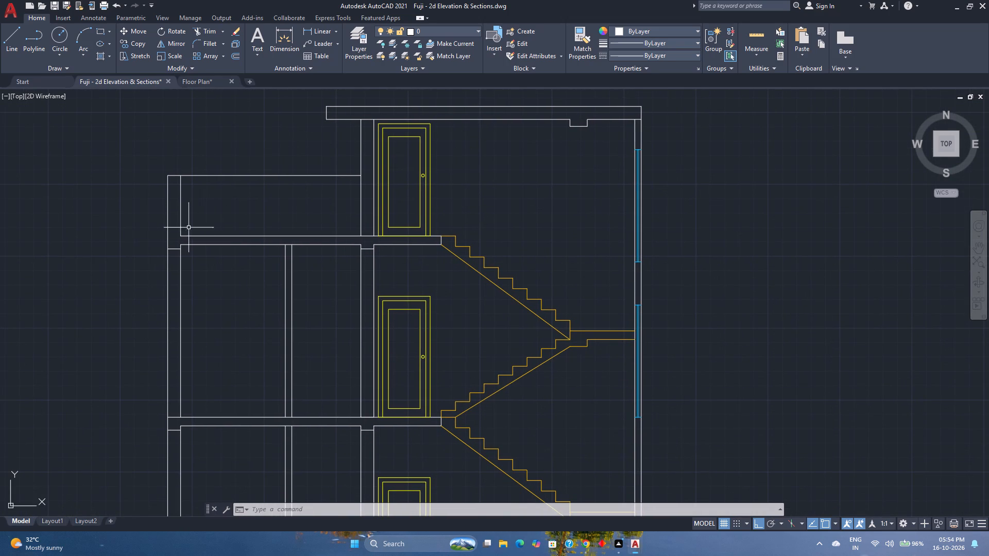
scroll(184, 232, up, 2)
click(186, 242)
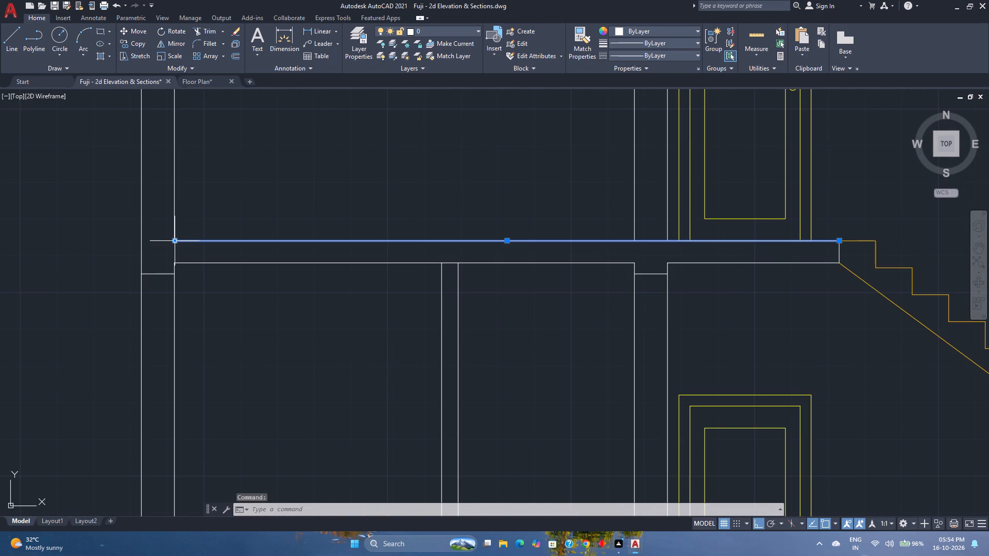
click(176, 242)
click(141, 242)
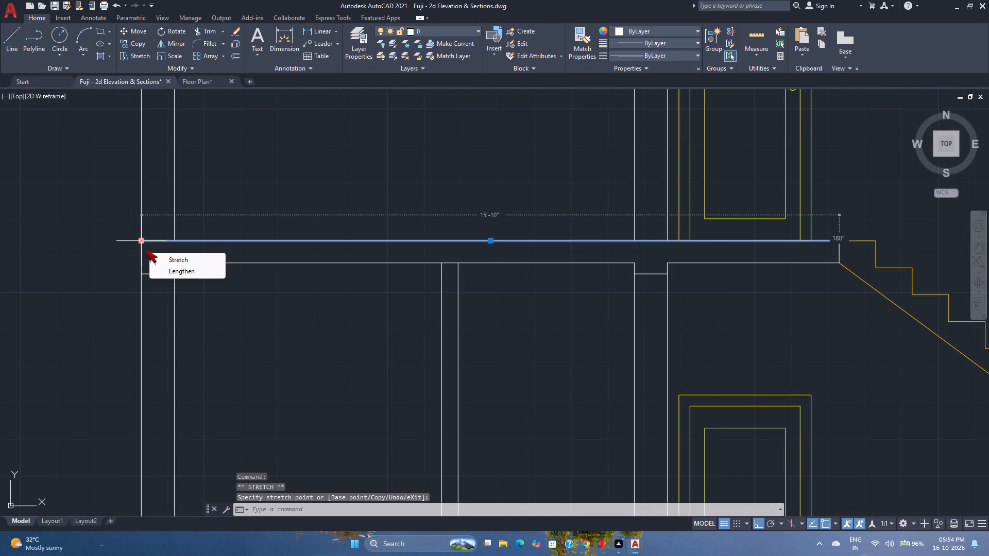
key(Escape)
scroll(151, 265, down, 2)
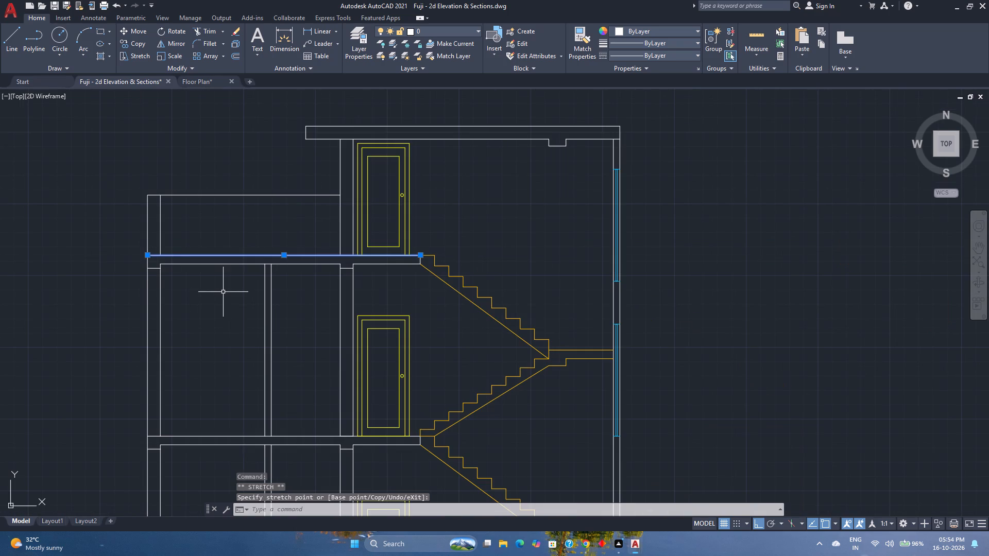
key(Escape)
key(ctrl+s)
Turn on the Grid lines layer and lock it.
scroll(499, 251, down, 2)
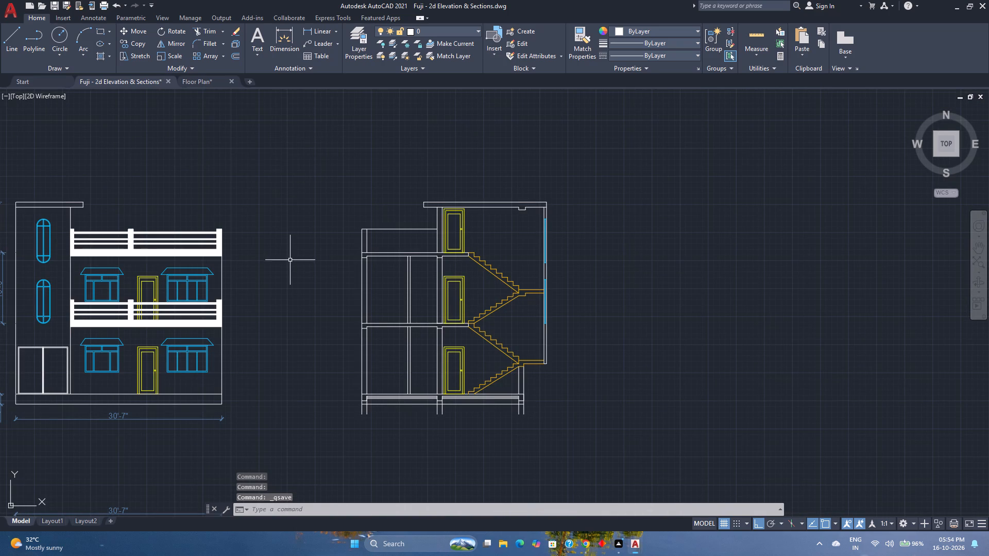
middle_drag(290, 260, 298, 215)
middle_click(298, 215)
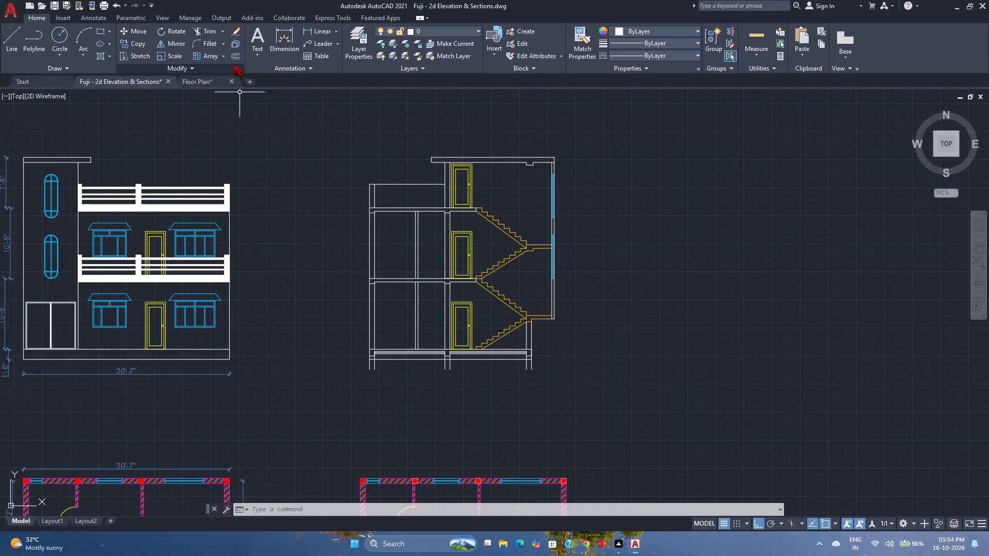
scroll(232, 64, down, 1)
scroll(296, 204, down, 3)
scroll(296, 204, up, 1)
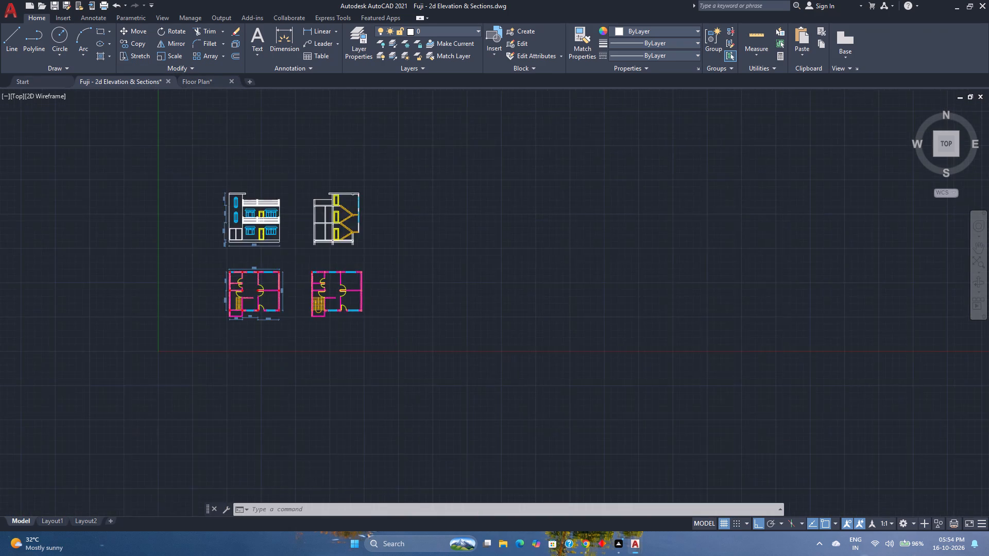
scroll(296, 204, down, 1)
scroll(296, 204, up, 2)
middle_drag(296, 204, 318, 203)
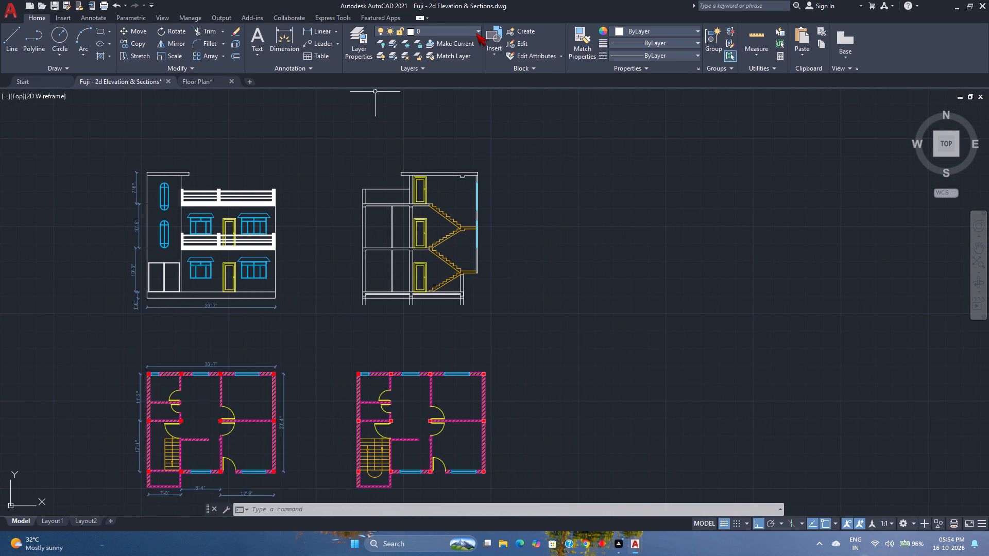
click(476, 33)
click(383, 117)
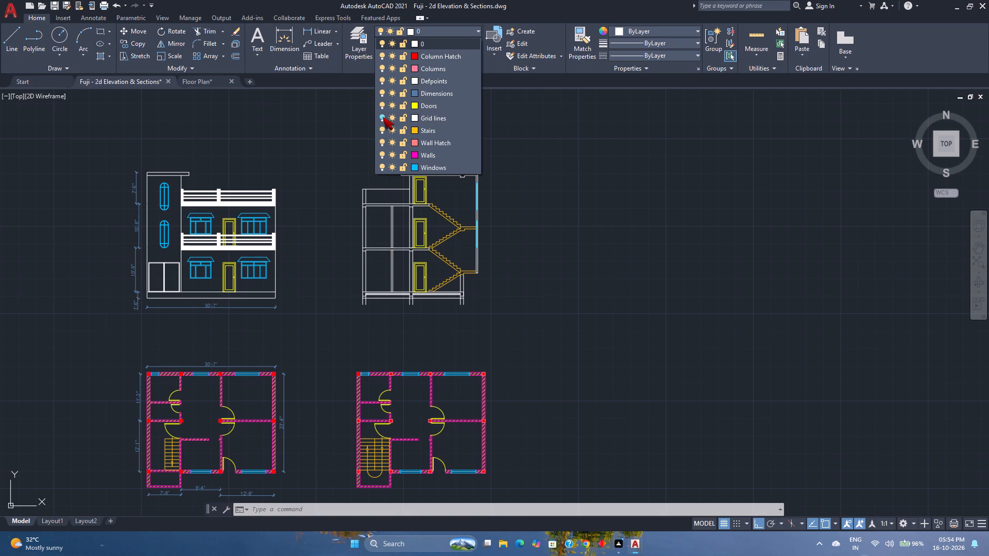
click(402, 118)
click(335, 159)
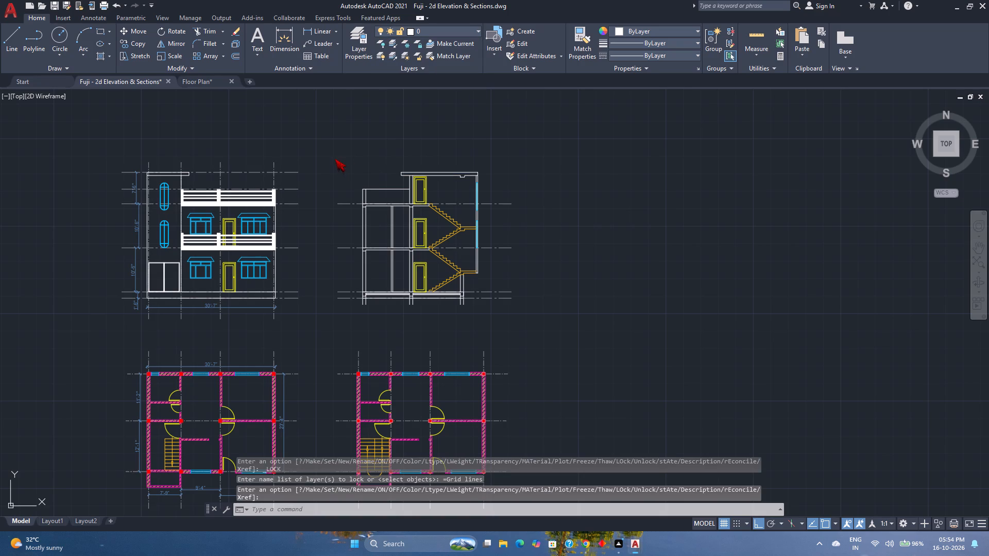
Unlock the Grid lines layer, delete the elevation's horizontal grid line at the top of the upper balcony railing, and save the drawing.
click(429, 36)
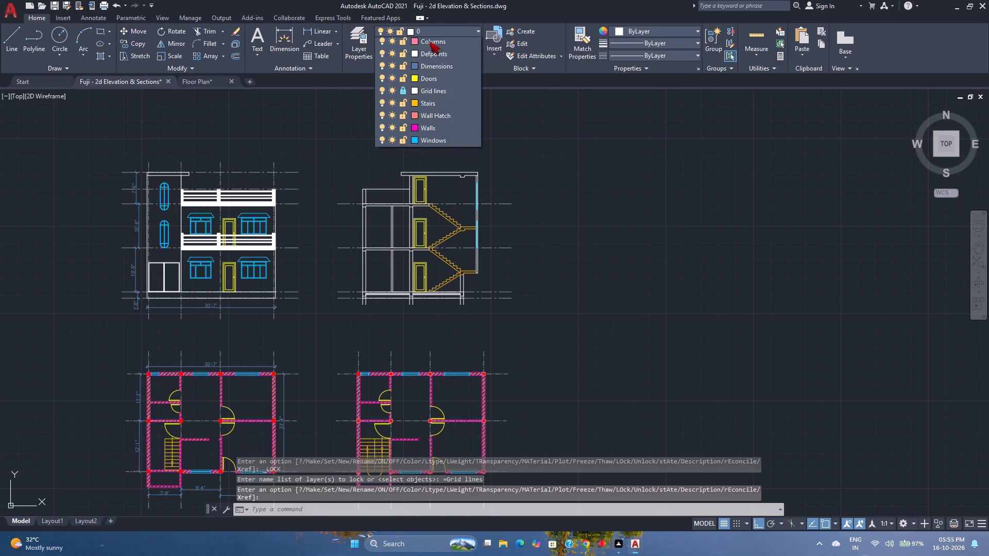
click(404, 119)
click(316, 177)
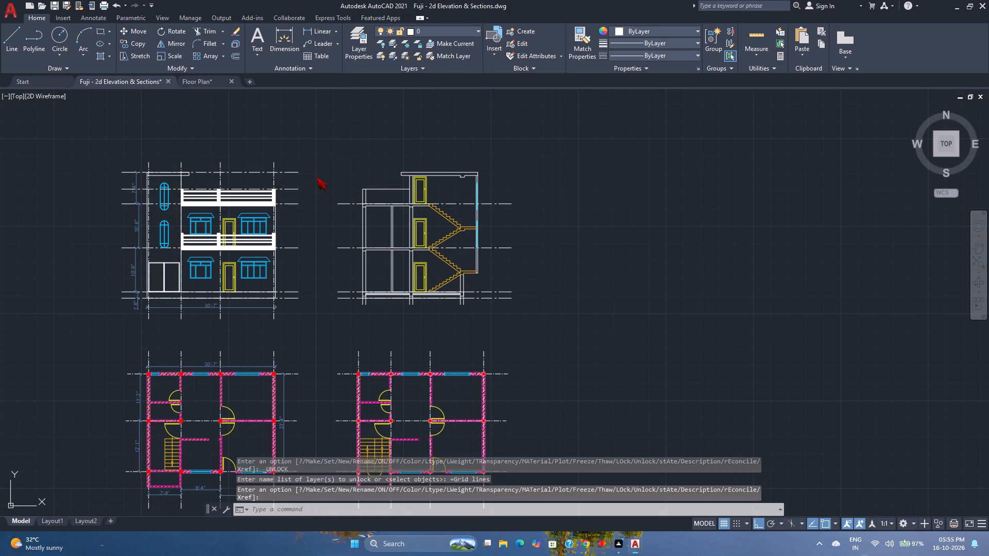
click(307, 194)
click(294, 187)
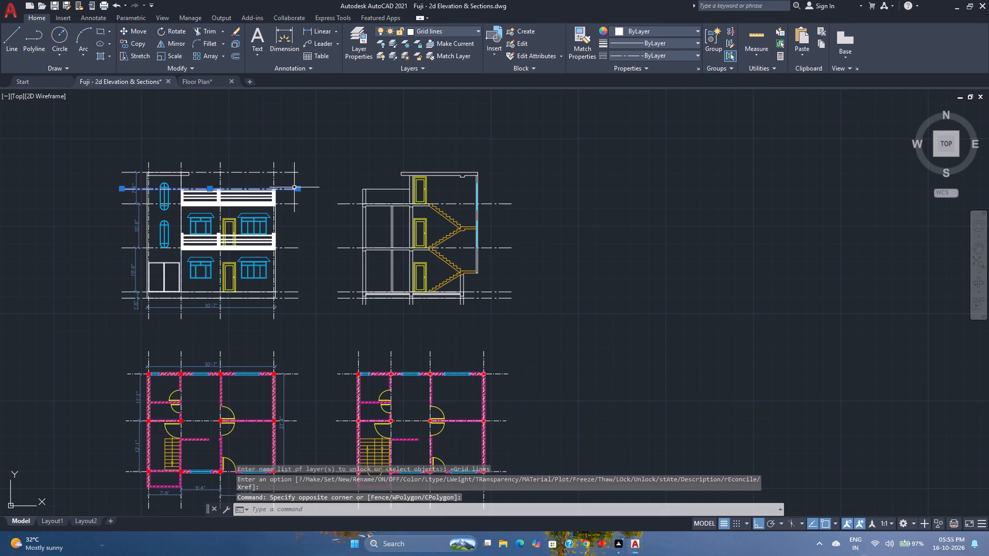
key(Delete)
key(ctrl+s)
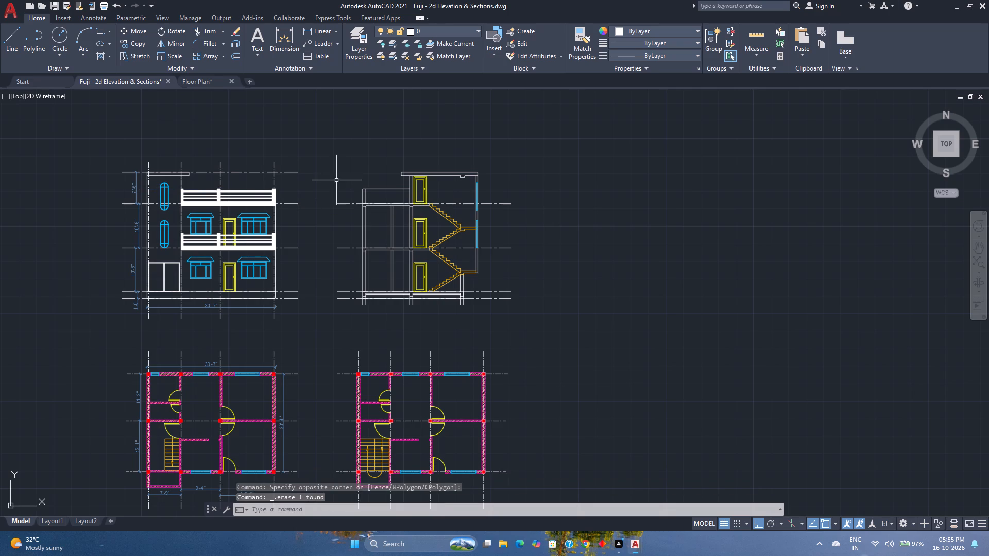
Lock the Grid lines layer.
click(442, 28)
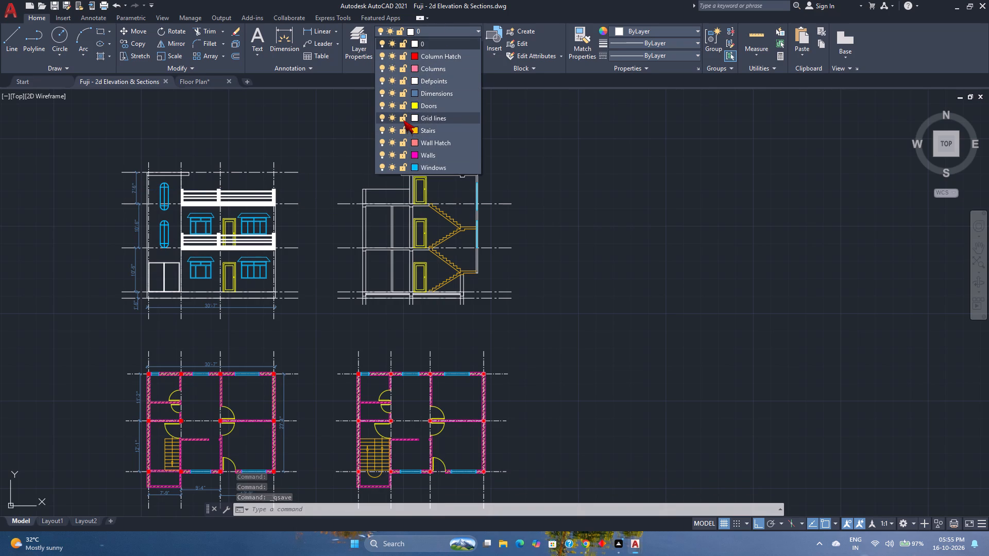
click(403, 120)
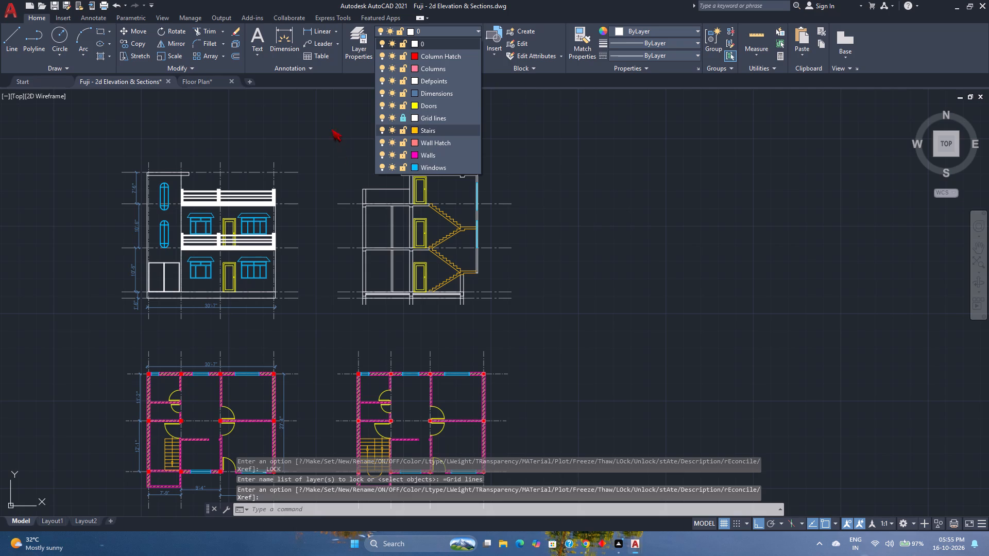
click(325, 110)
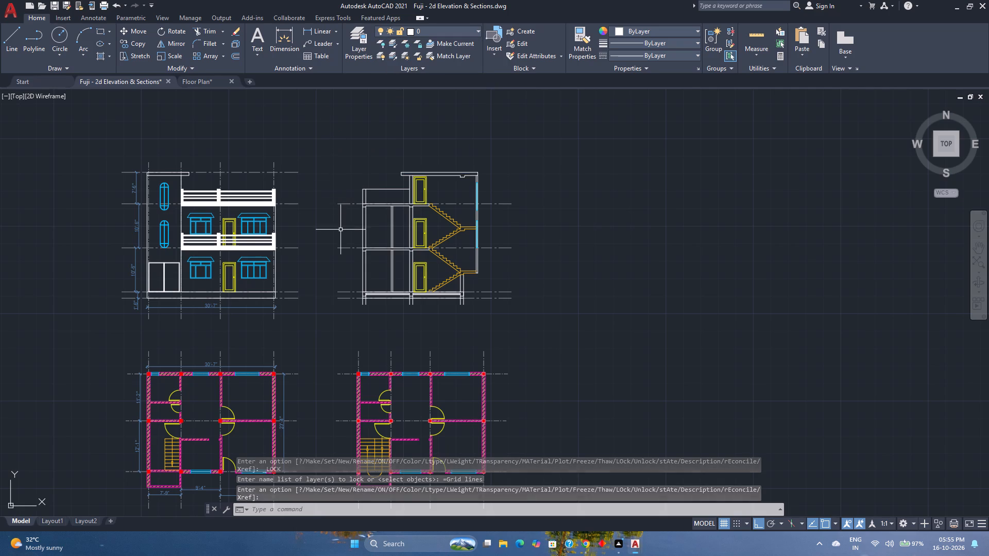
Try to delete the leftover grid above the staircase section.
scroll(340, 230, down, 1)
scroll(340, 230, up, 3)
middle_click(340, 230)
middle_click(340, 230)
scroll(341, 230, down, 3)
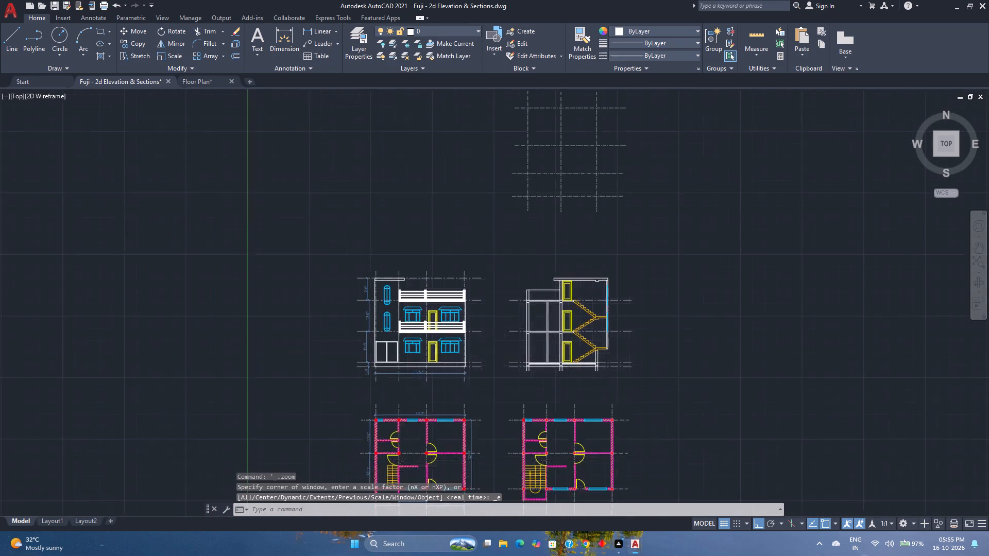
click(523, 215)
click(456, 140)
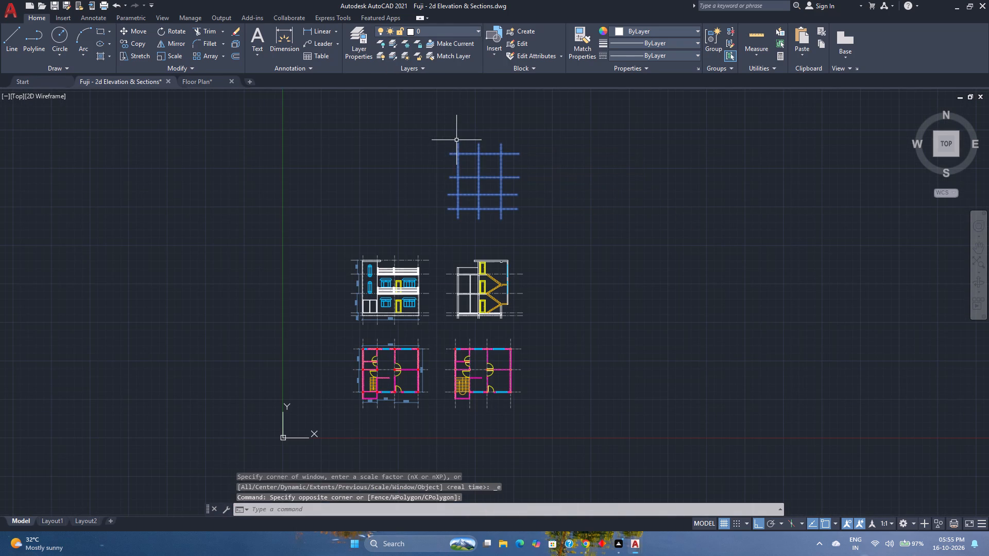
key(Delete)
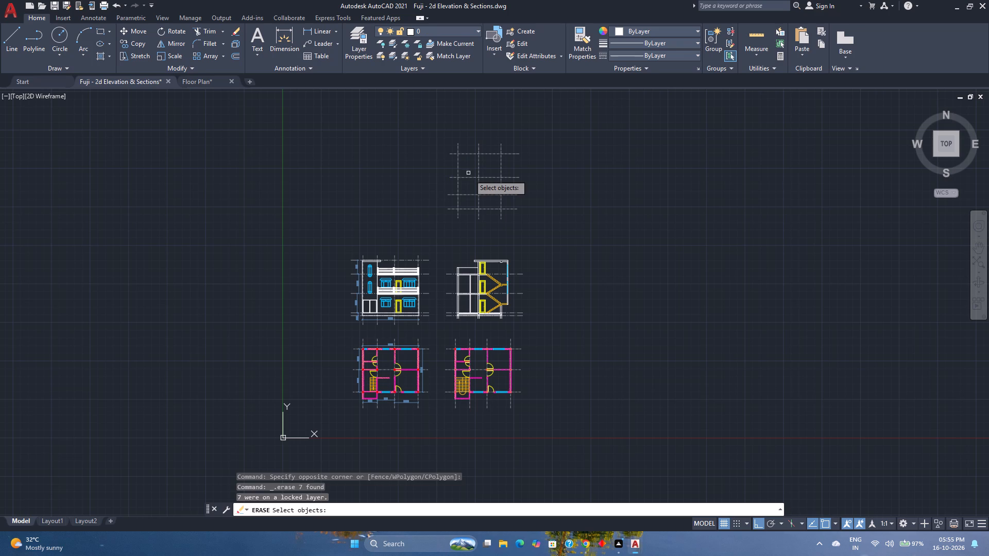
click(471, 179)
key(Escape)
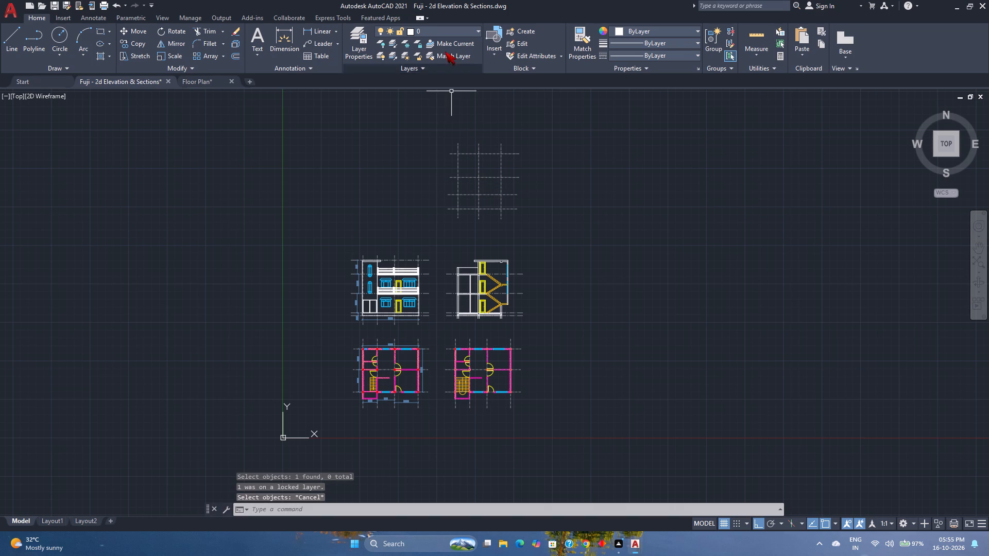
Unlock the Grid lines layer and delete the leftover grid of seven lines above the staircase section.
click(451, 33)
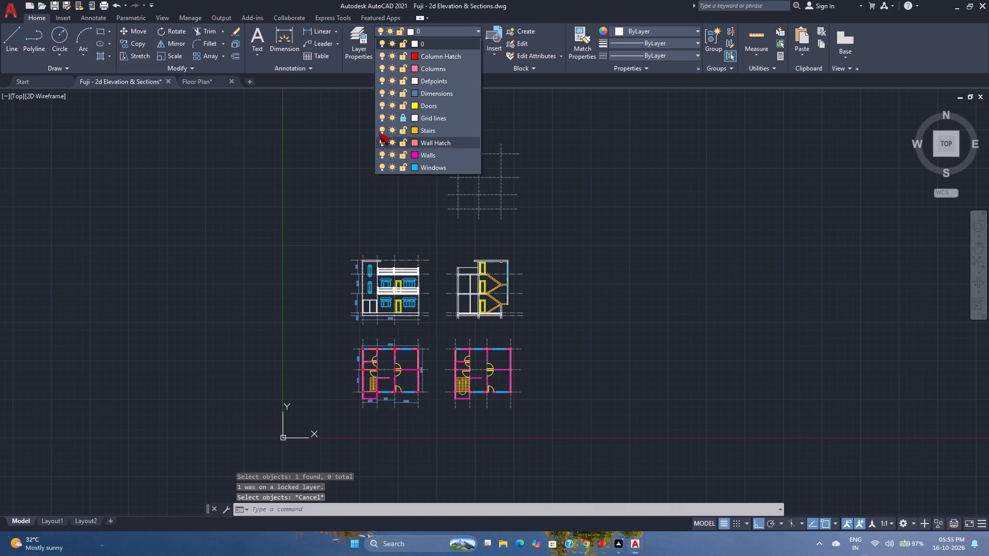
click(402, 120)
click(444, 229)
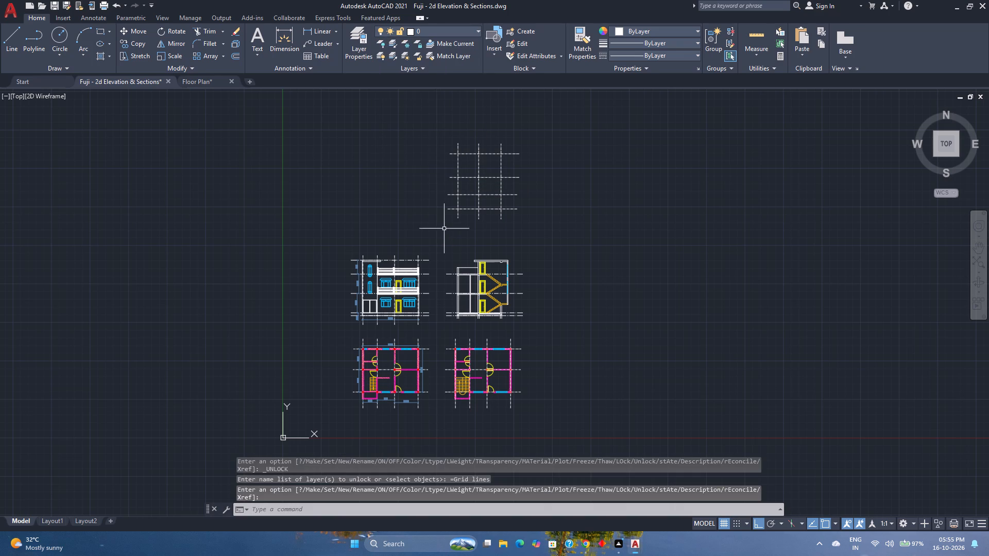
click(513, 228)
click(440, 142)
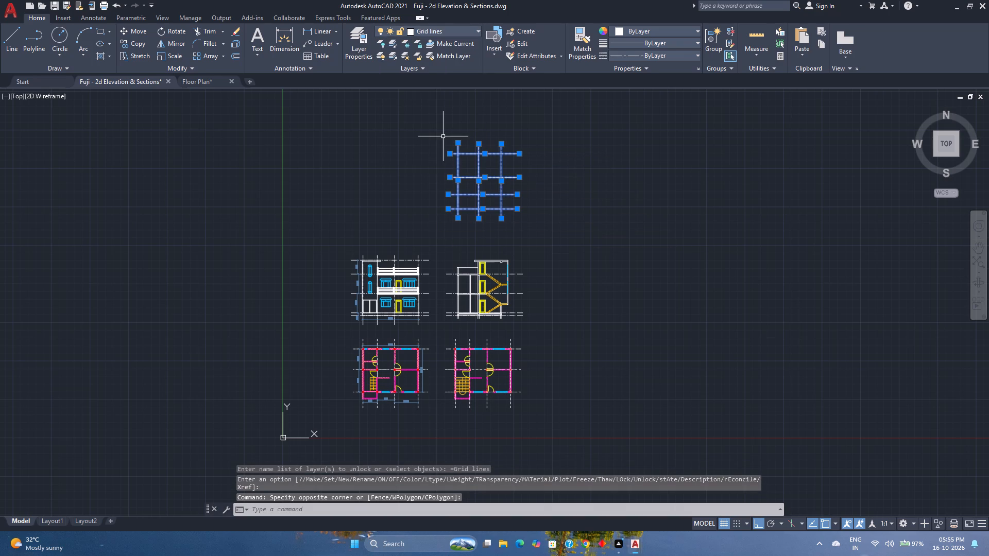
key(Delete)
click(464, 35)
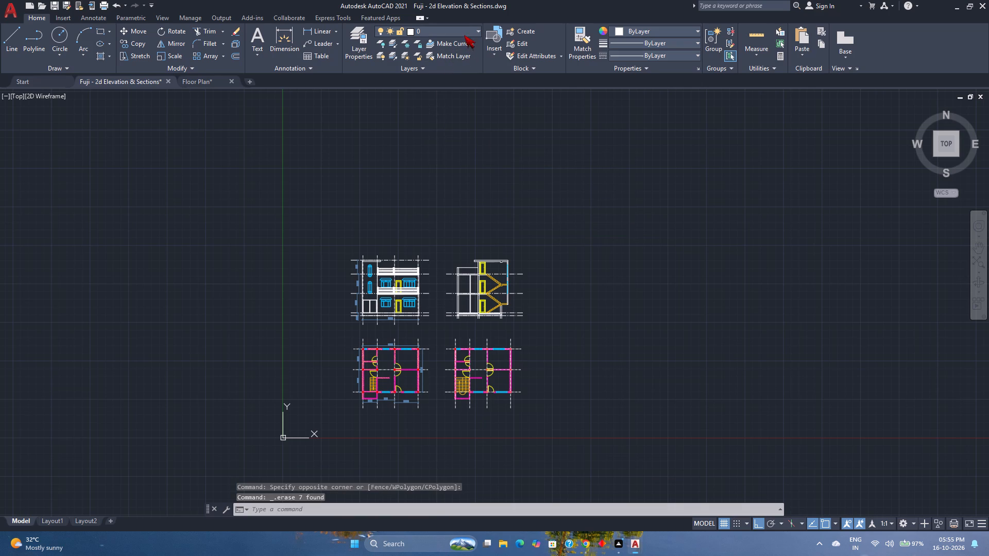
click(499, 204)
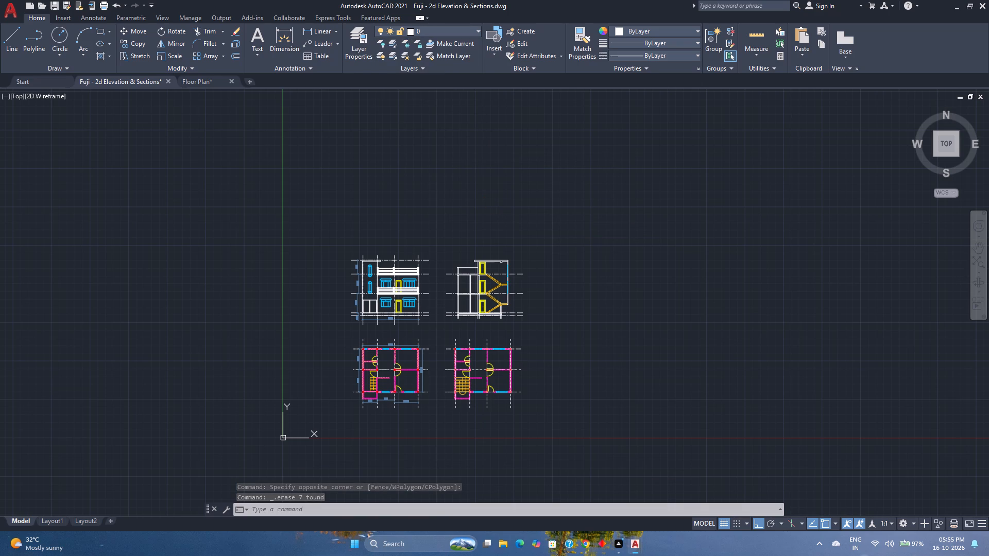
Copy the elevation's leftmost vertical grid line to the staircase section's leftmost wall, middle wall, right ground-floor wall and outer stair-landing wall.
scroll(470, 350, up, 2)
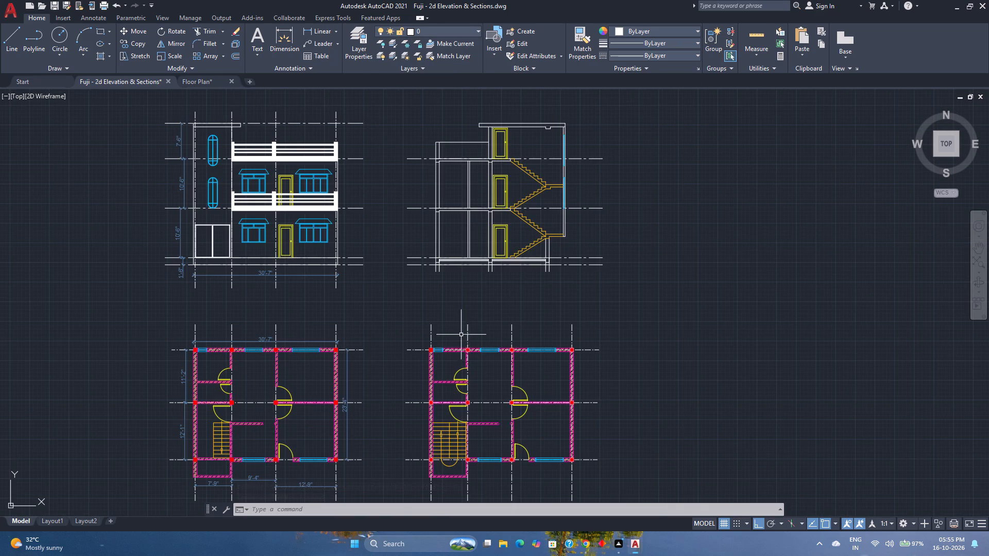
scroll(447, 288, up, 2)
scroll(447, 288, down, 2)
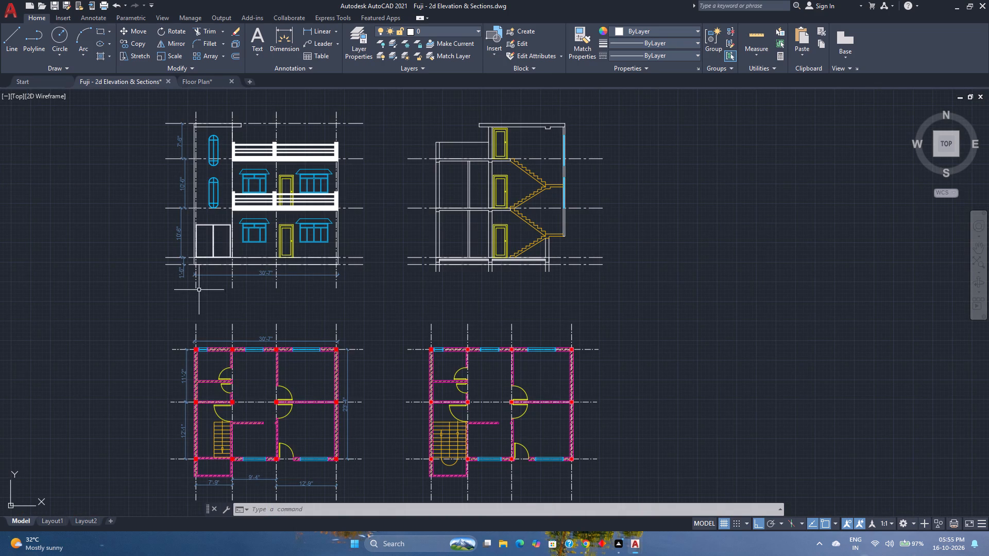
click(196, 287)
click(130, 44)
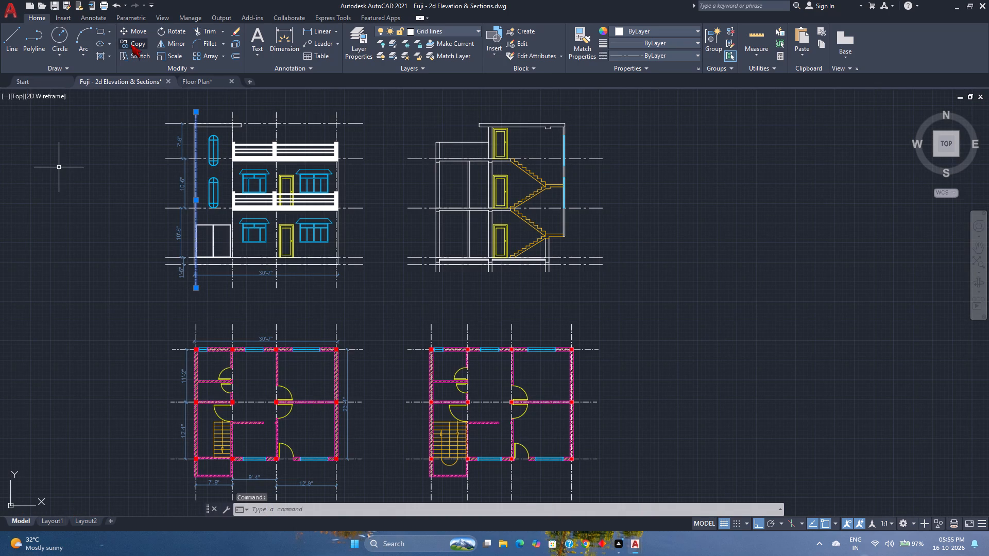
scroll(214, 268, up, 2)
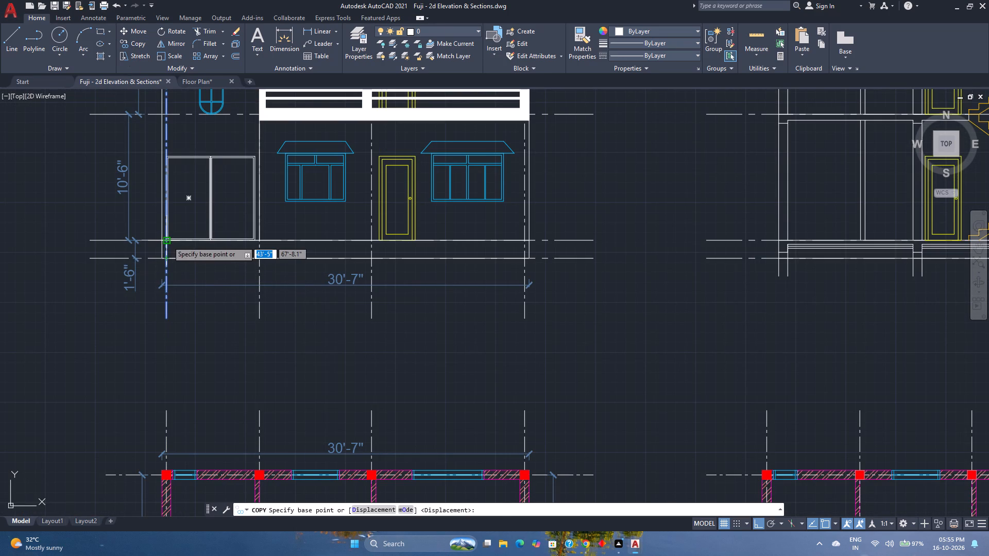
click(167, 241)
scroll(167, 241, down, 3)
scroll(324, 246, up, 2)
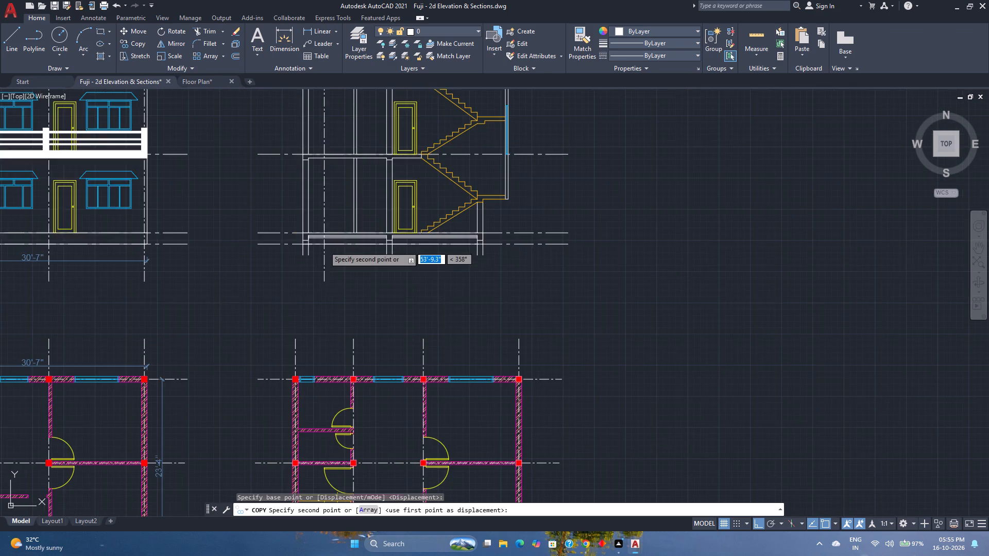
scroll(317, 246, up, 3)
click(259, 189)
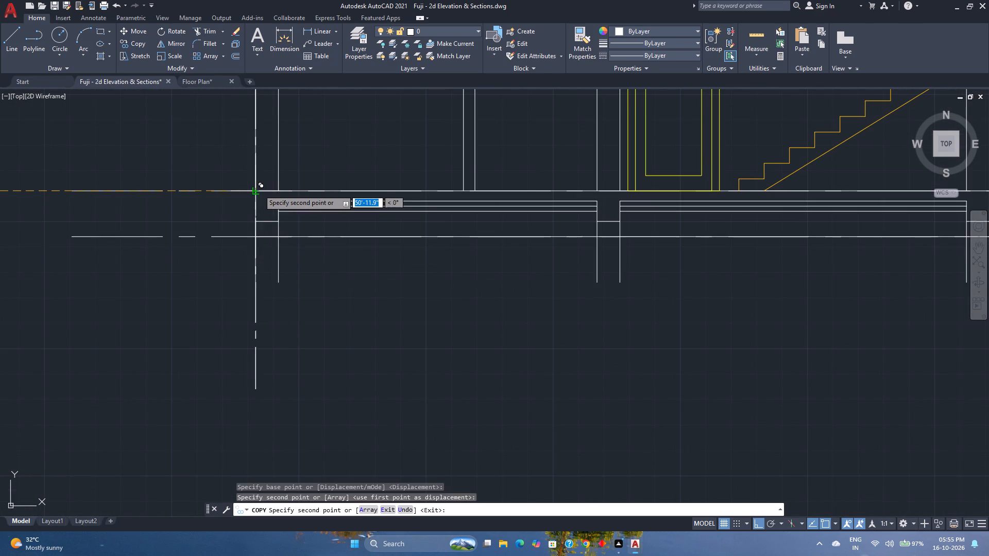
scroll(259, 189, down, 2)
click(392, 192)
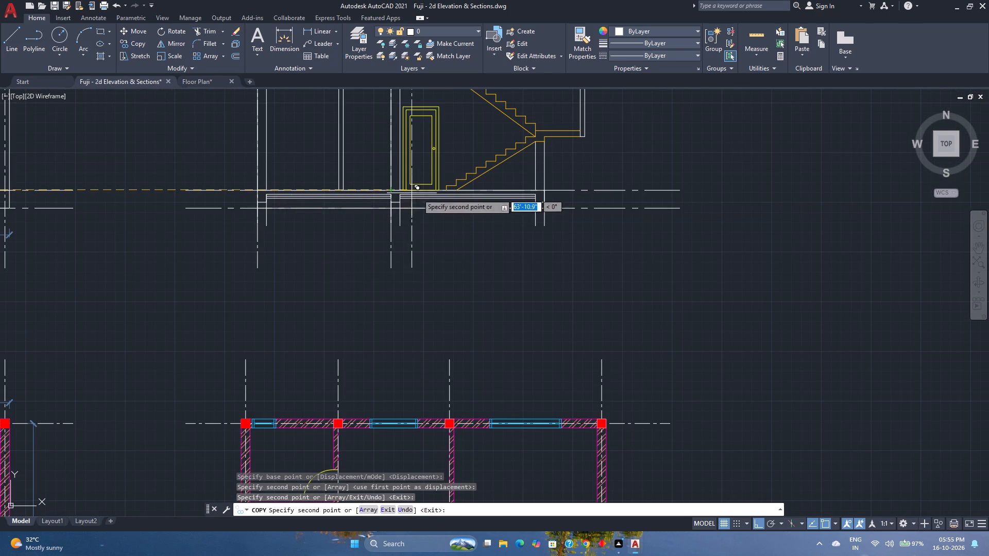
click(545, 190)
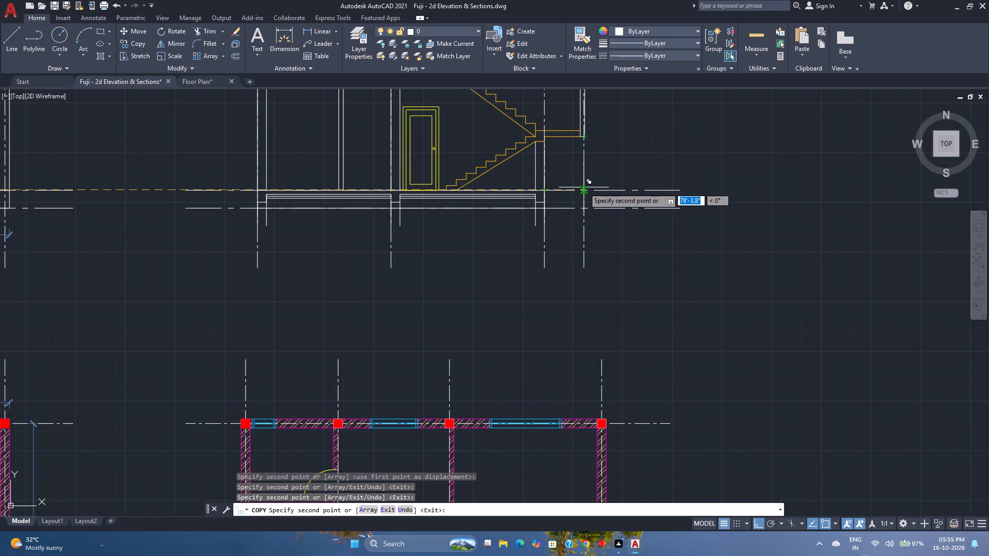
scroll(584, 190, up, 2)
middle_drag(584, 190, 576, 276)
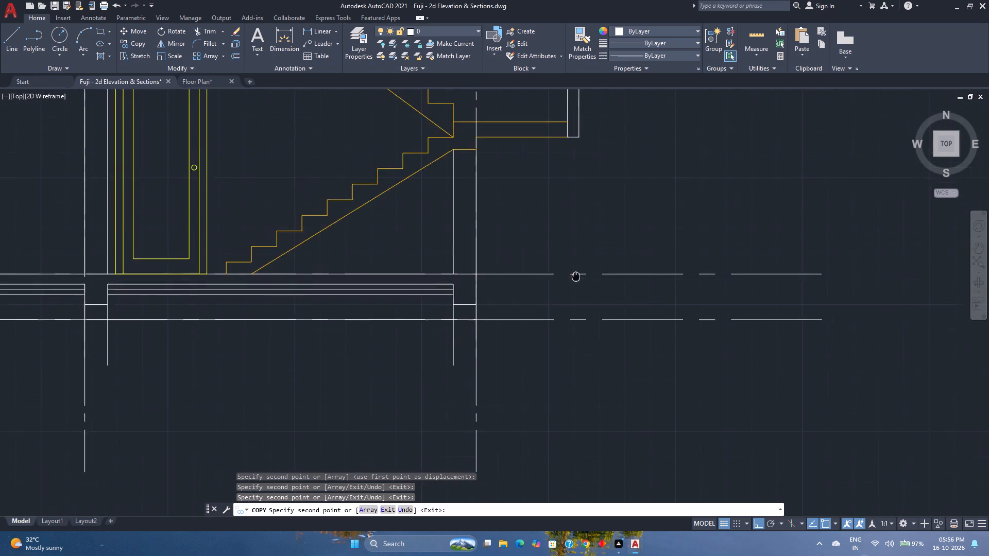
middle_drag(576, 276, 568, 316)
middle_click(568, 316)
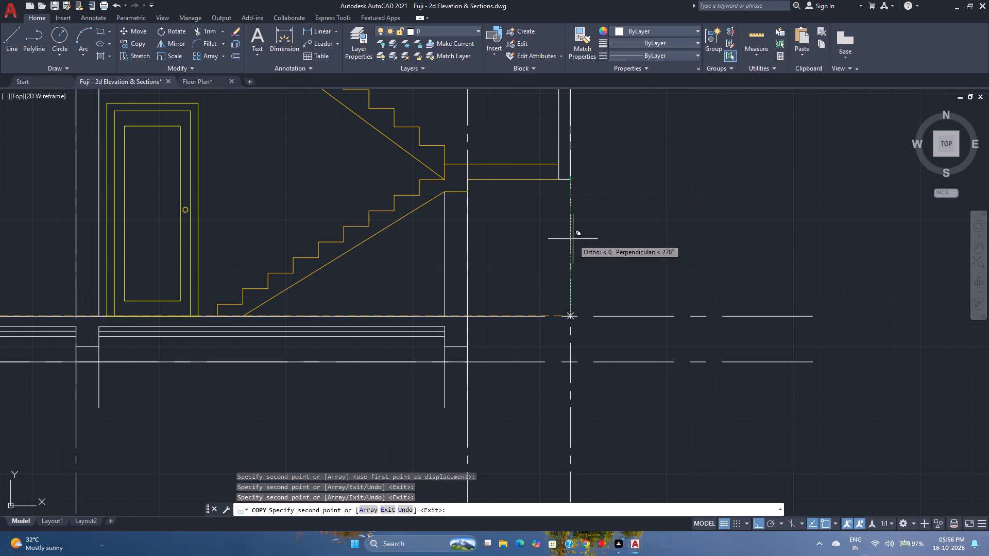
click(570, 316)
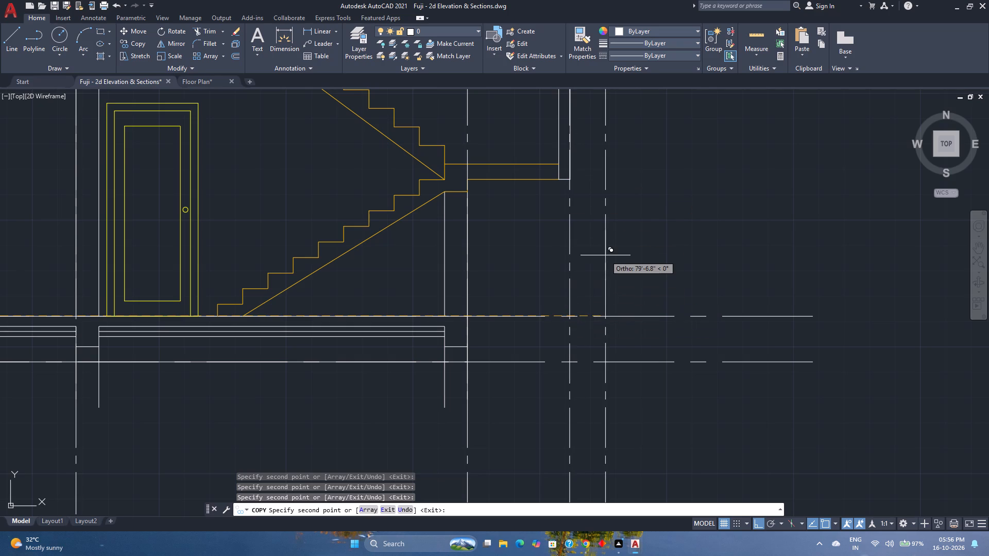
key(Escape)
Move the section's rightmost vertical grid line onto the outer face of the stair-landing wall and save the drawing.
scroll(589, 215, up, 3)
middle_drag(578, 205, 600, 342)
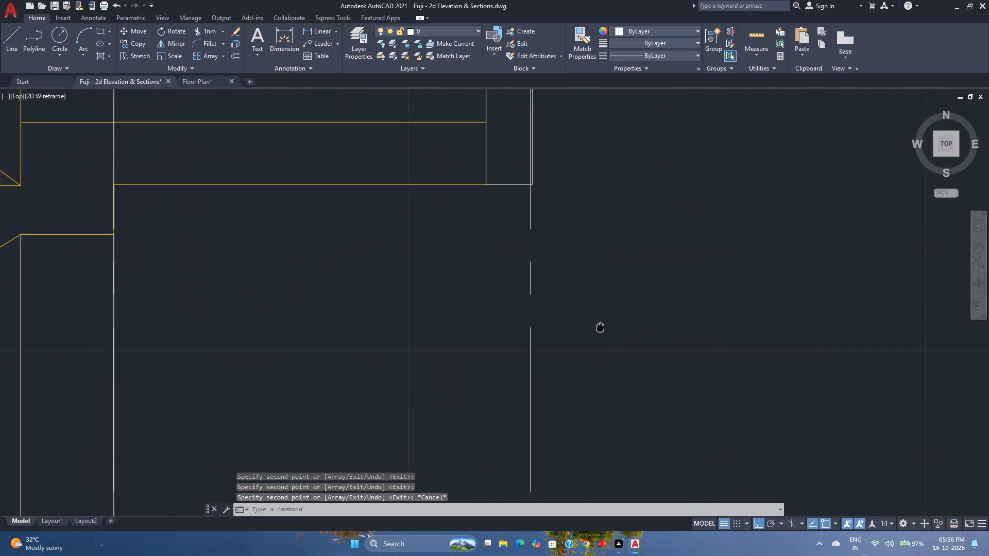
middle_drag(600, 342, 599, 373)
drag(576, 293, 512, 287)
click(460, 281)
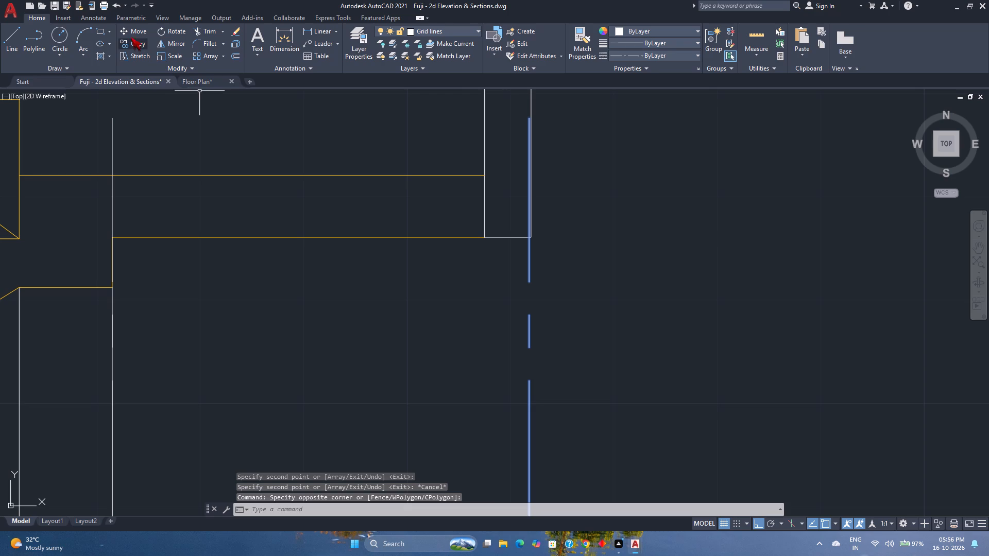
click(131, 34)
scroll(494, 236, up, 1)
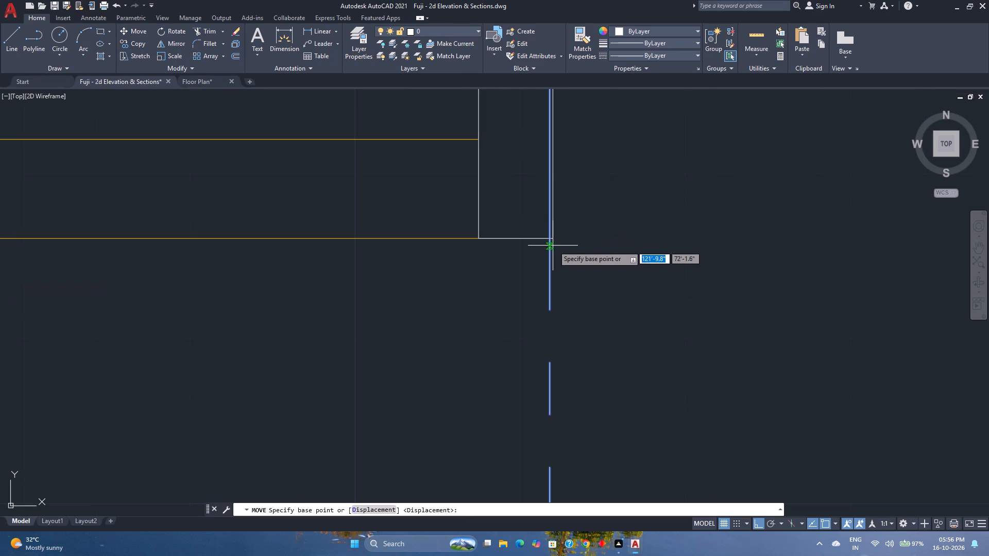
scroll(554, 244, up, 4)
click(527, 211)
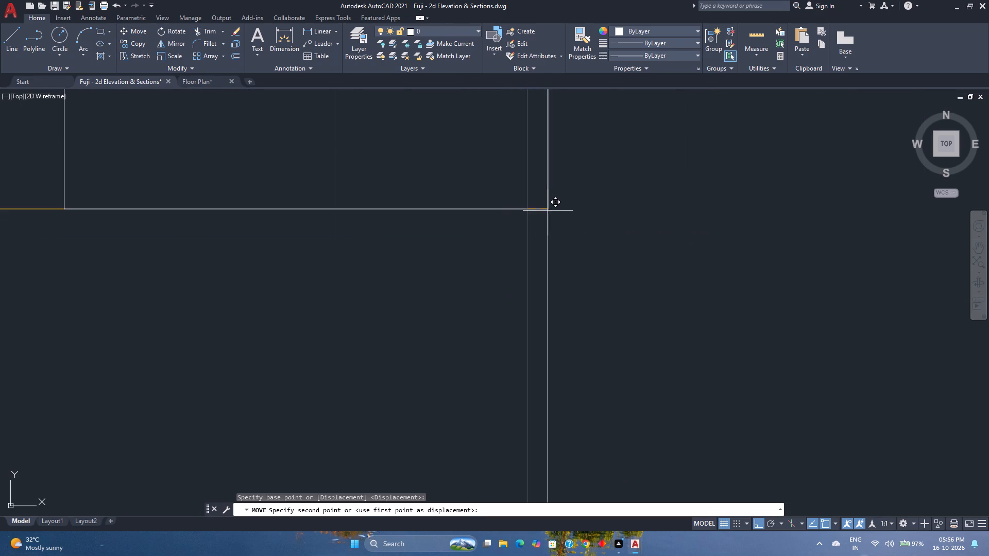
click(551, 211)
scroll(532, 261, down, 6)
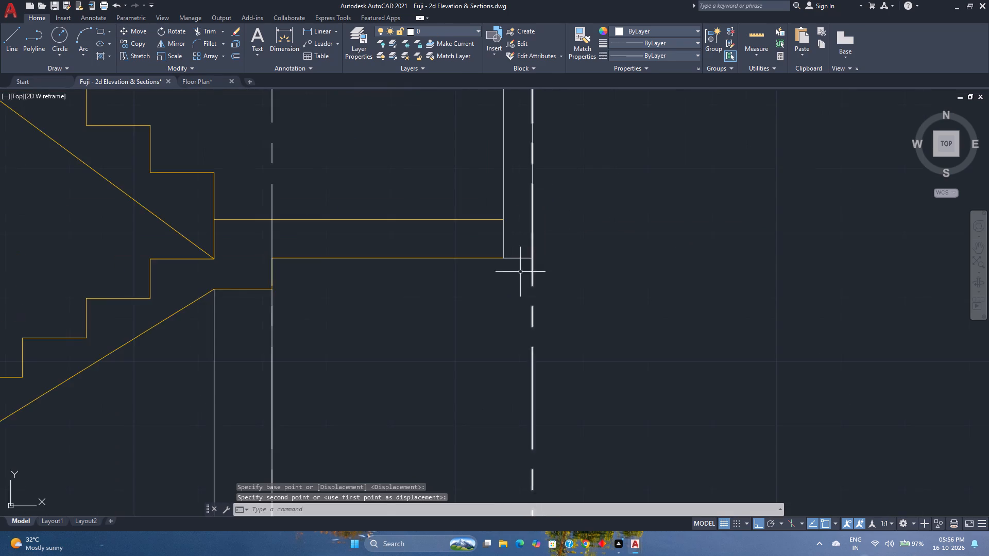
scroll(519, 272, down, 5)
middle_drag(514, 272, 543, 303)
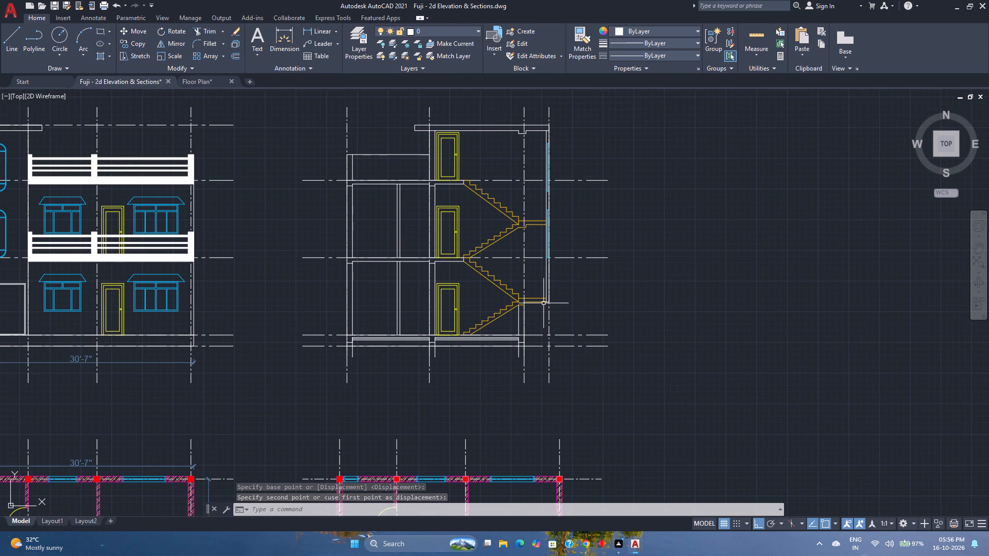
key(ctrl+s)
Lock the Grid lines layer and save the drawing.
scroll(416, 307, down, 1)
middle_drag(416, 307, 425, 290)
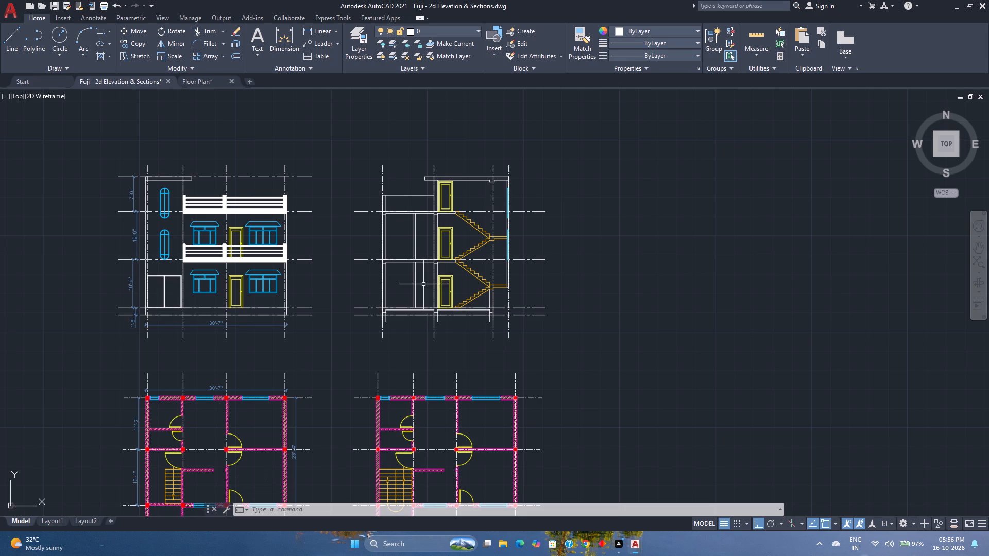
scroll(383, 255, up, 2)
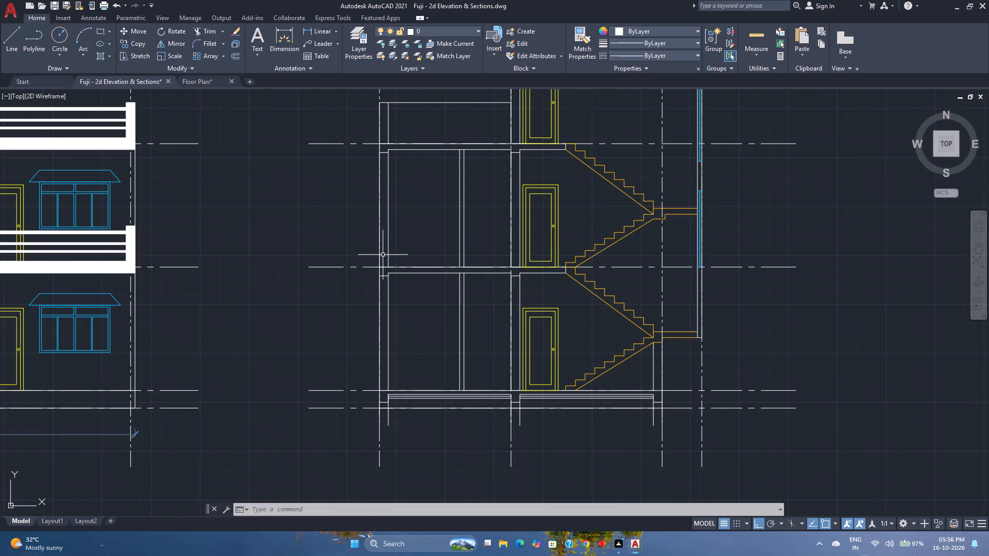
click(468, 33)
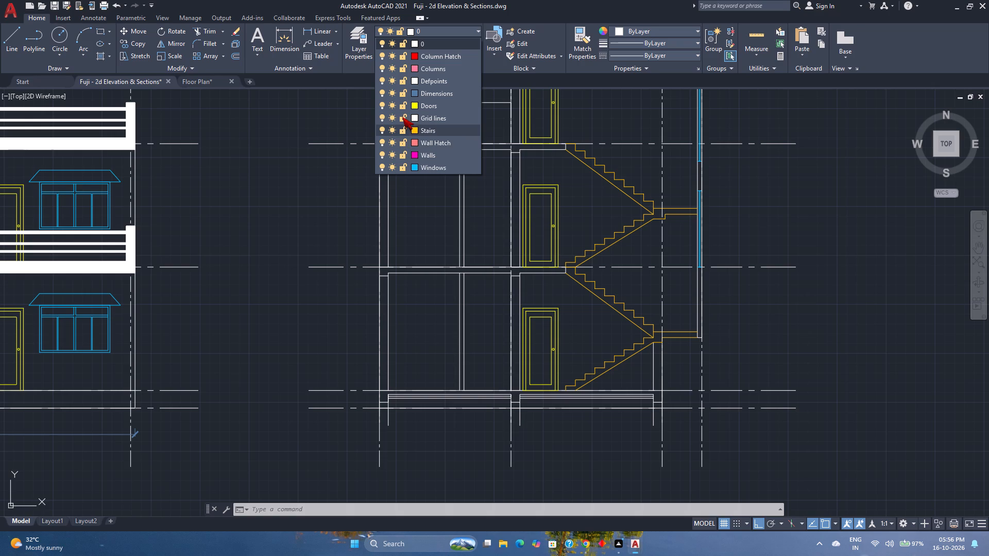
click(402, 117)
click(297, 254)
scroll(297, 254, down, 1)
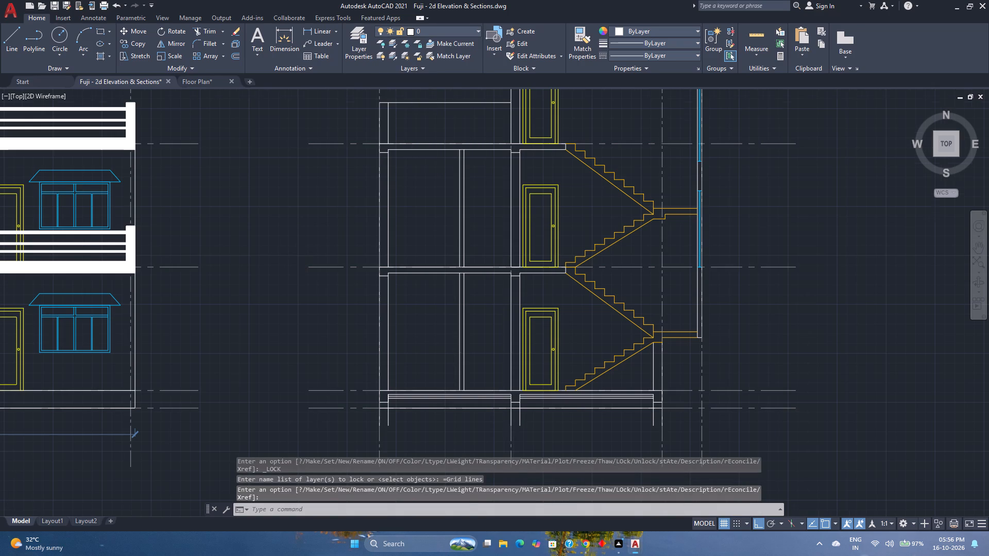
scroll(297, 254, down, 1)
key(Escape)
scroll(297, 254, down, 1)
middle_drag(297, 254, 371, 234)
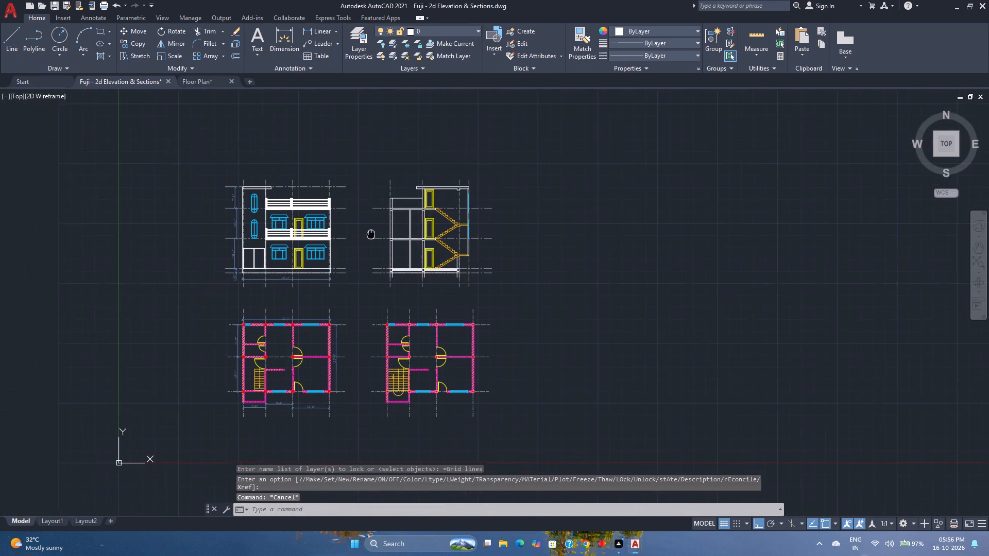
middle_drag(371, 234, 373, 234)
middle_click(373, 234)
key(ctrl+s)
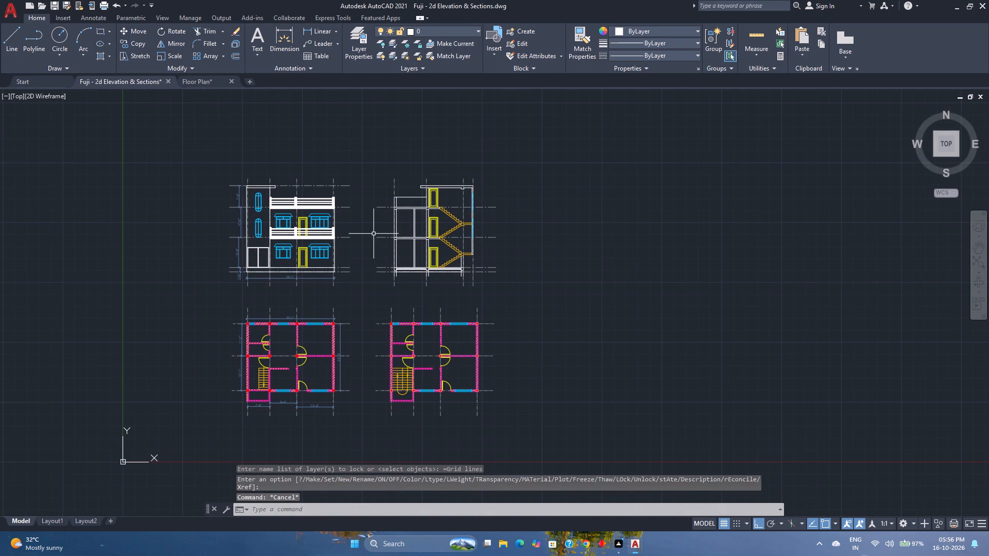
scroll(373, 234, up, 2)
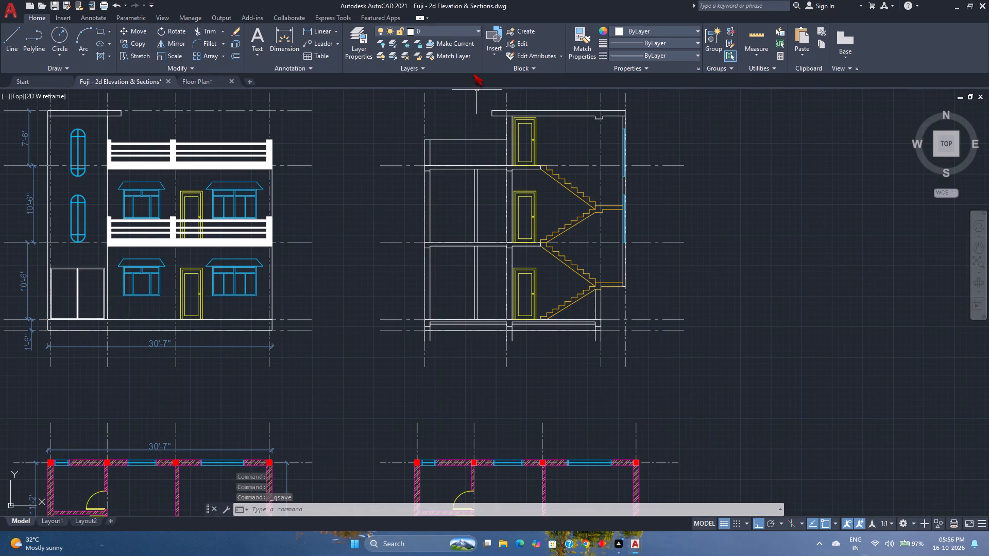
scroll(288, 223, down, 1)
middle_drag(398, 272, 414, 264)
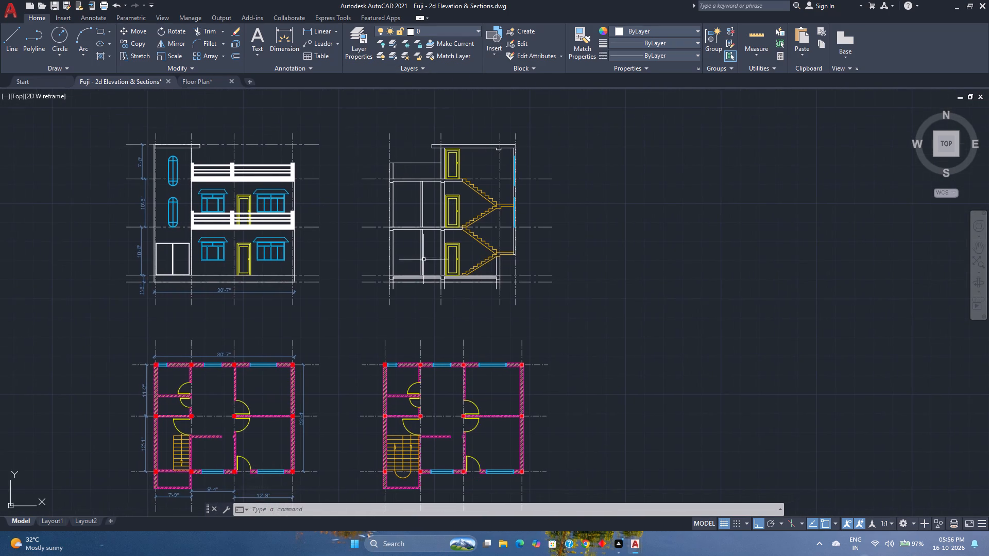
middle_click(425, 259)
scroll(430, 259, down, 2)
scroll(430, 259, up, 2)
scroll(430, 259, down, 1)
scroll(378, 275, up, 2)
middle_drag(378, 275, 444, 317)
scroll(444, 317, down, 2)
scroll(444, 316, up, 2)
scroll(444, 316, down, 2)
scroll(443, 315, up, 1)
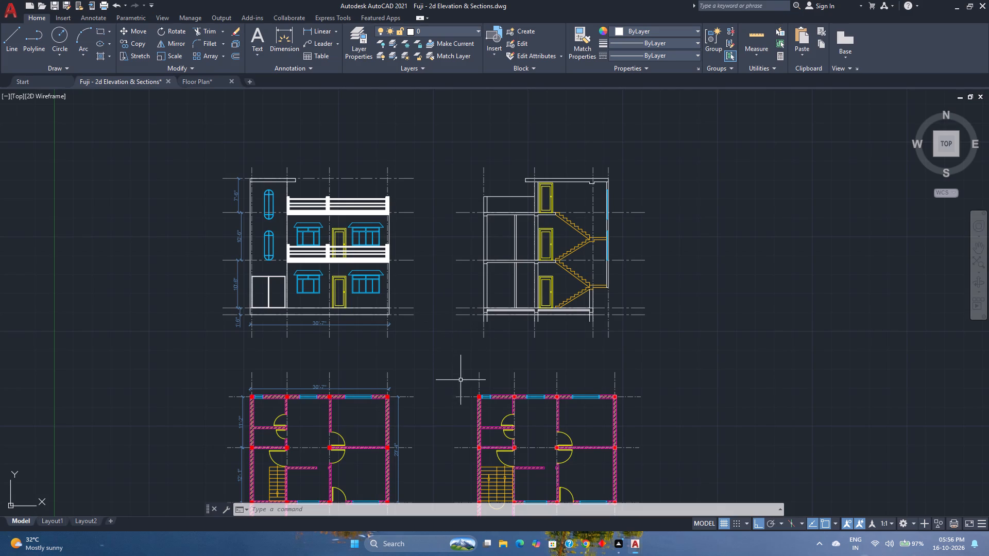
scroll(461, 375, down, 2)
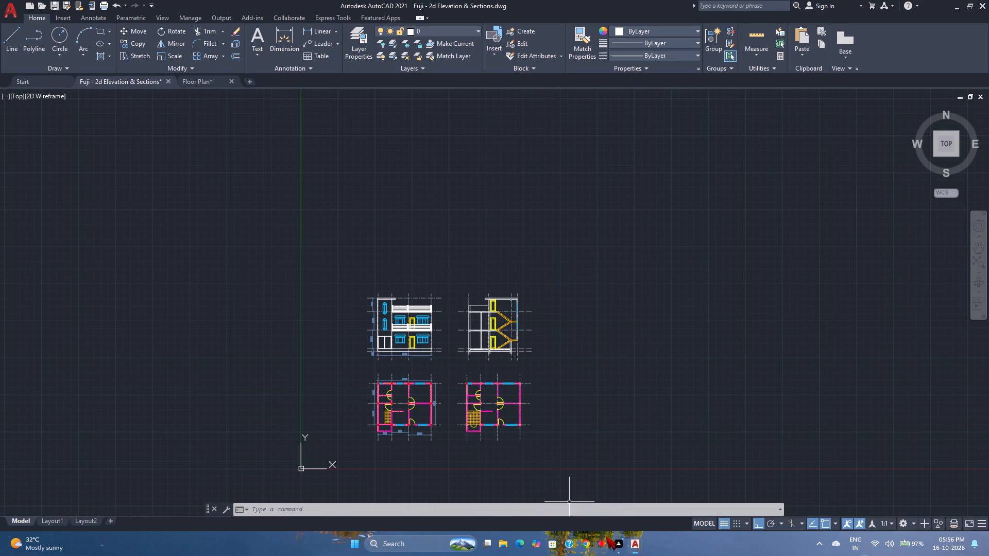
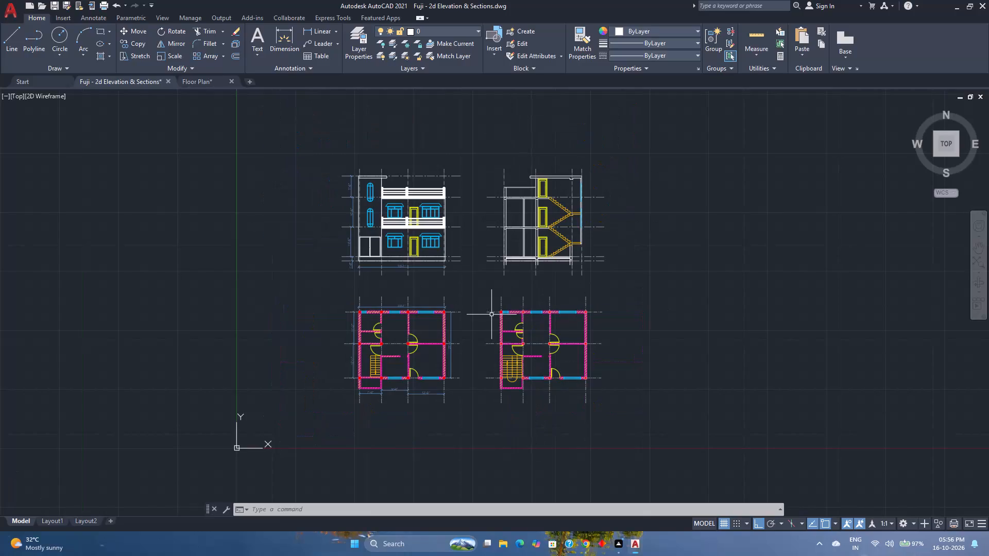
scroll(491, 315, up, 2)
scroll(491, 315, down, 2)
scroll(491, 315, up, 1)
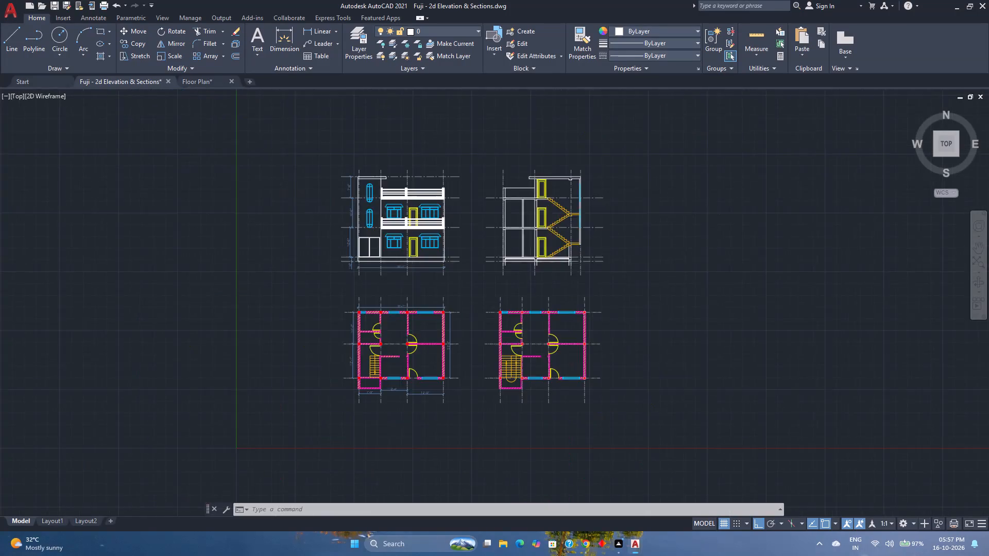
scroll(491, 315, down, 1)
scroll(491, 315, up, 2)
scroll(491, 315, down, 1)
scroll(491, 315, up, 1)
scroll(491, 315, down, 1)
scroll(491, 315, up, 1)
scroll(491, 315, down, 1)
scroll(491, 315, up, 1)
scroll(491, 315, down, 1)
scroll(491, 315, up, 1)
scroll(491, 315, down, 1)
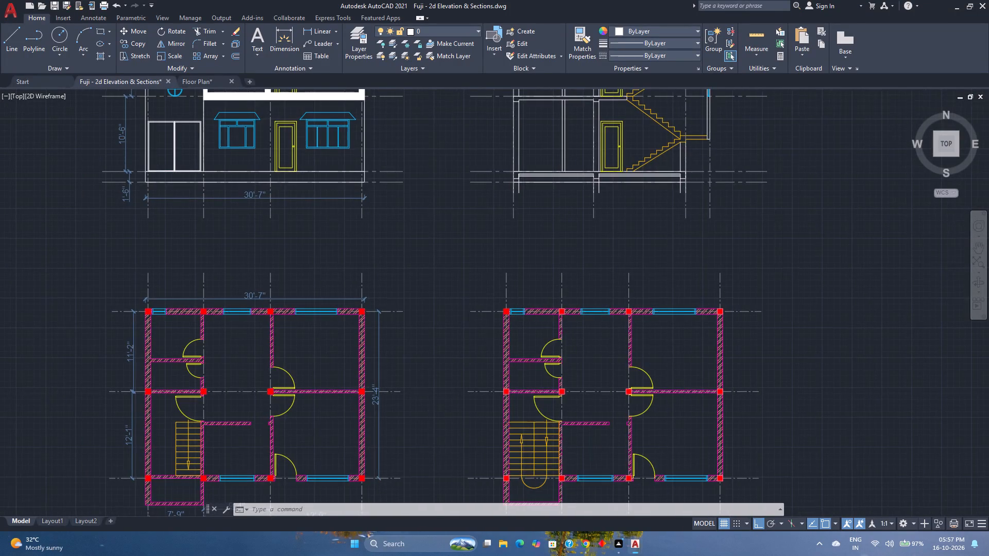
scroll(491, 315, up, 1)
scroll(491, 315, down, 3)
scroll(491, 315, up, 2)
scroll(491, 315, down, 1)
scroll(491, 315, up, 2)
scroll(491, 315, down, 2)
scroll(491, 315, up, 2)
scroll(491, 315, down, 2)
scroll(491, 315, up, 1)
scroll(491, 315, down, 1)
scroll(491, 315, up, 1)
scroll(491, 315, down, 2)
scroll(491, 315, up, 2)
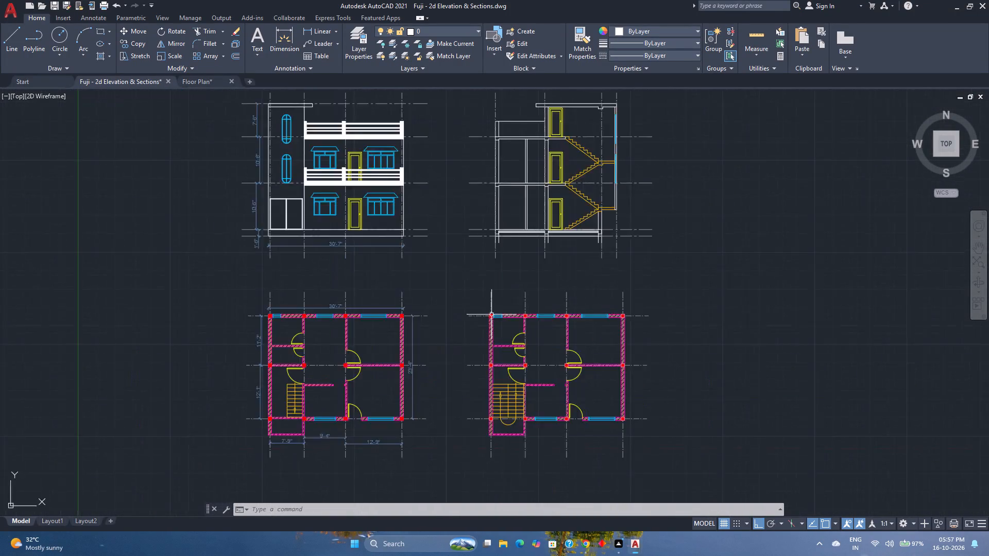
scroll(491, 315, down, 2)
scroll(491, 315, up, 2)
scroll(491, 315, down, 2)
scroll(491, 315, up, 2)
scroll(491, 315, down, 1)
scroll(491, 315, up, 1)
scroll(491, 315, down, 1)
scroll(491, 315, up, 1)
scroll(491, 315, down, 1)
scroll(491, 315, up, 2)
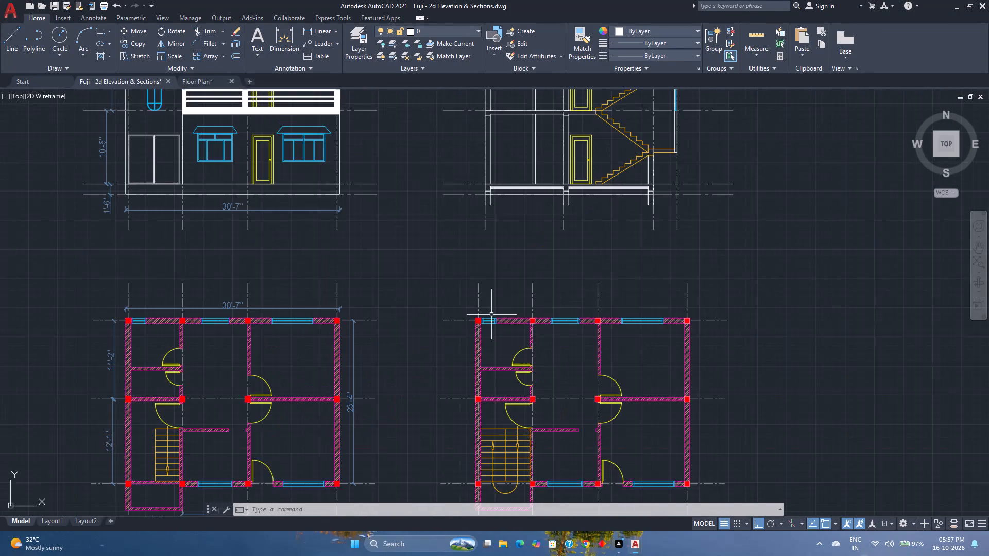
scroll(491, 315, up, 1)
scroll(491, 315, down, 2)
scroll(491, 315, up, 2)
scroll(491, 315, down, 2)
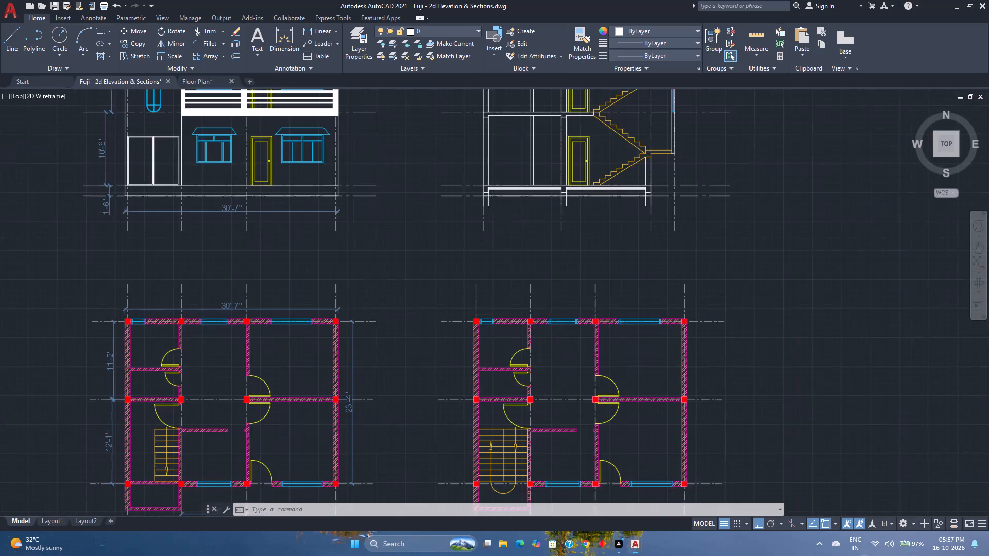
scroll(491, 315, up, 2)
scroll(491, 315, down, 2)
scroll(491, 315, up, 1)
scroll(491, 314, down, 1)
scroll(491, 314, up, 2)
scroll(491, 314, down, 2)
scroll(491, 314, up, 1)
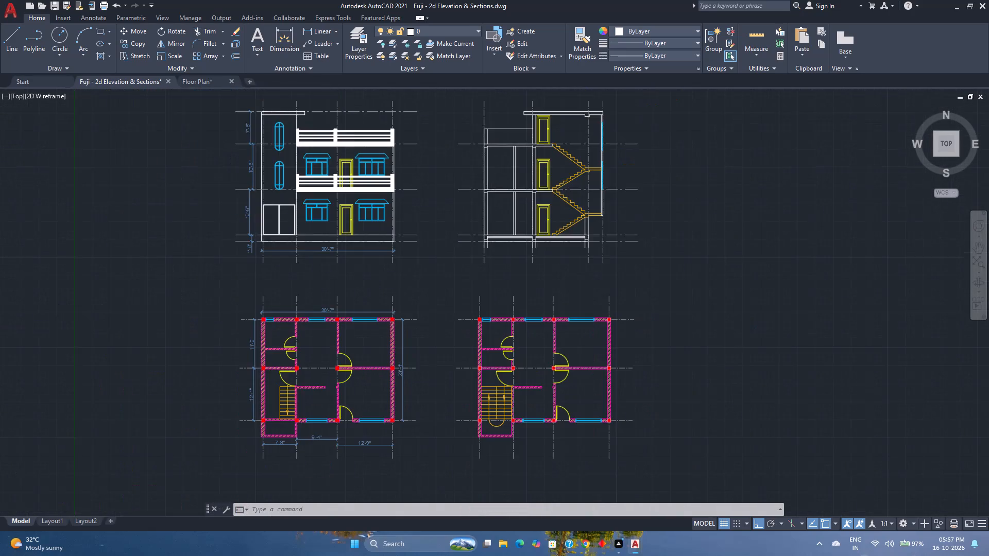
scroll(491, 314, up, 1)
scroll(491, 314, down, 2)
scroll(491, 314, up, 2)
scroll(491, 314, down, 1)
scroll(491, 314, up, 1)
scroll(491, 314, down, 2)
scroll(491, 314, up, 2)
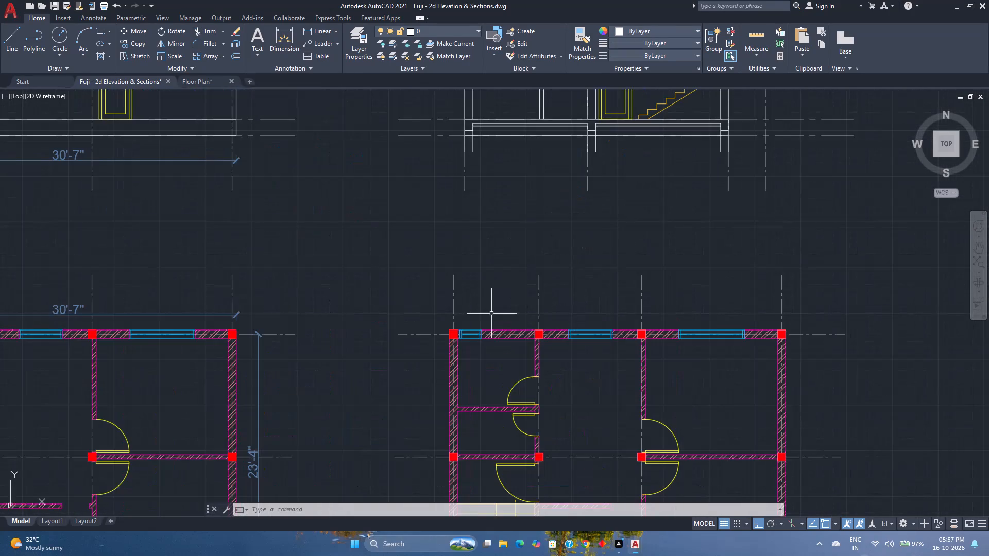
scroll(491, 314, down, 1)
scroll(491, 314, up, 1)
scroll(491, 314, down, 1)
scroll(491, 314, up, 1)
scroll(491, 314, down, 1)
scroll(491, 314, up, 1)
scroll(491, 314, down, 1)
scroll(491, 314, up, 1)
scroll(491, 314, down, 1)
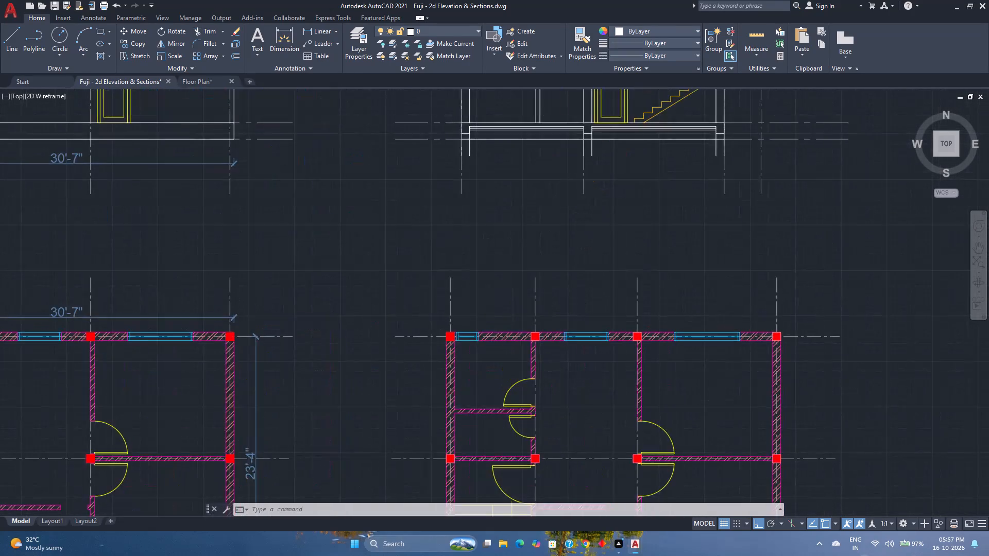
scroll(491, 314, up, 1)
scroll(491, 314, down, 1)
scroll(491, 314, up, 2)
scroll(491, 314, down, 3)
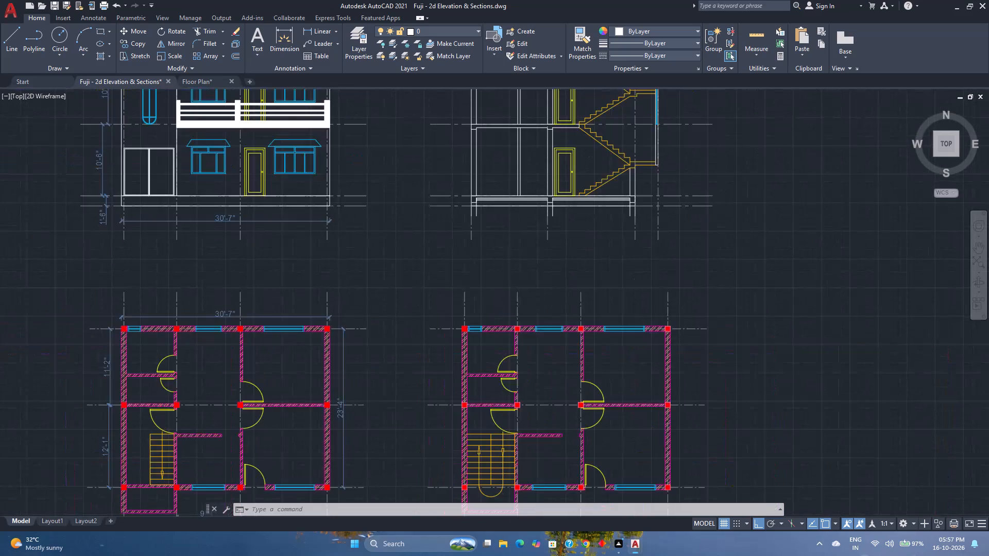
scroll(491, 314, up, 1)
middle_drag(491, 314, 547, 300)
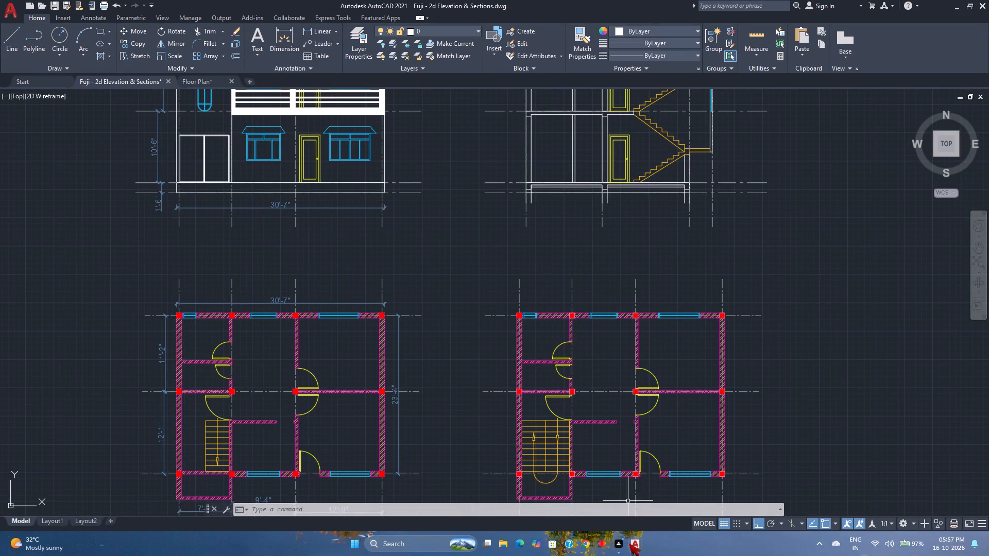
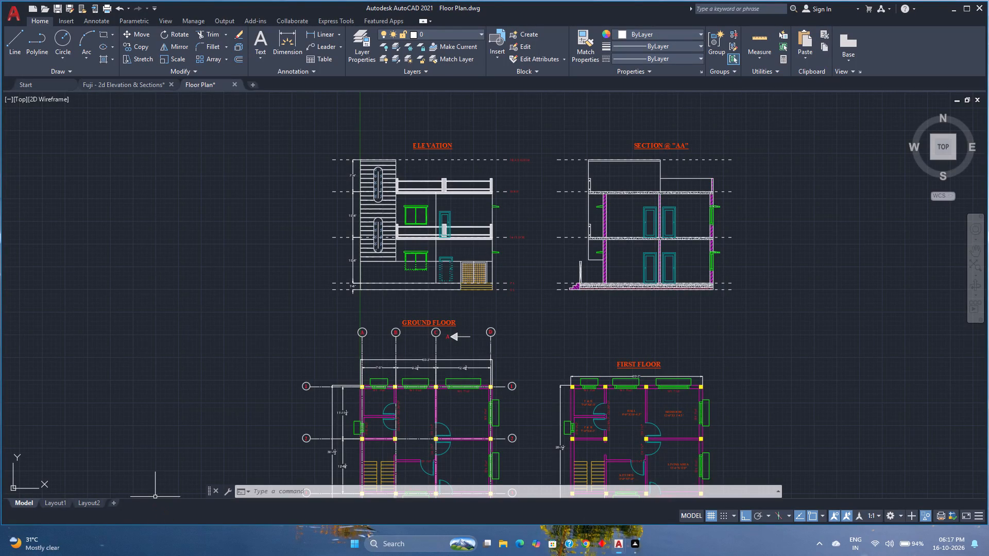
Examine the elevation, section AA and the ground and first floor plans in the Floor Plan drawing.
scroll(366, 465, down, 1)
scroll(507, 302, up, 2)
middle_drag(519, 404, 518, 389)
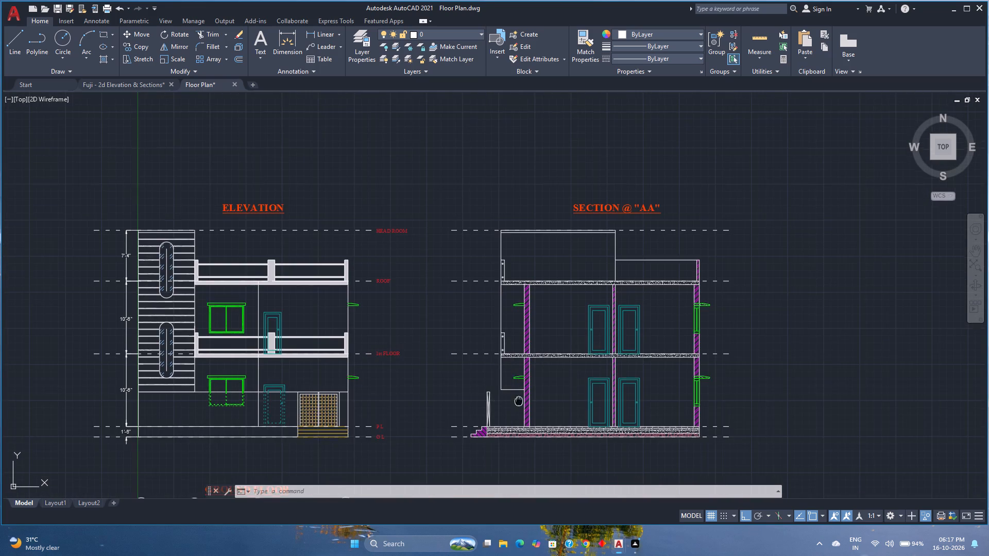
middle_drag(518, 389, 465, 303)
middle_click(465, 303)
middle_drag(465, 303, 469, 289)
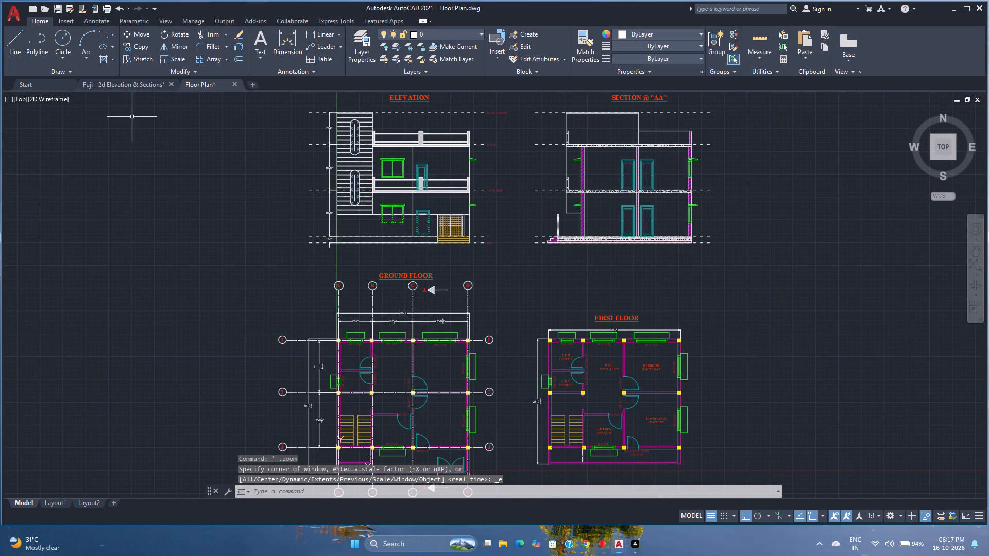
Switch to the Fuji - 2d Elevation & Sections drawing and review its elevation, staircase section and floor plans.
click(136, 81)
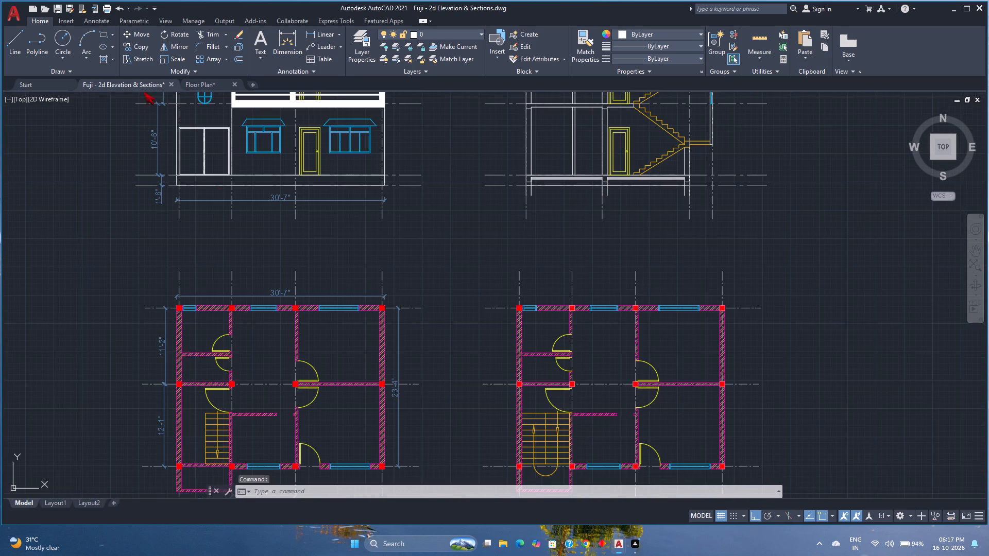
scroll(359, 282, down, 2)
middle_drag(430, 299, 394, 268)
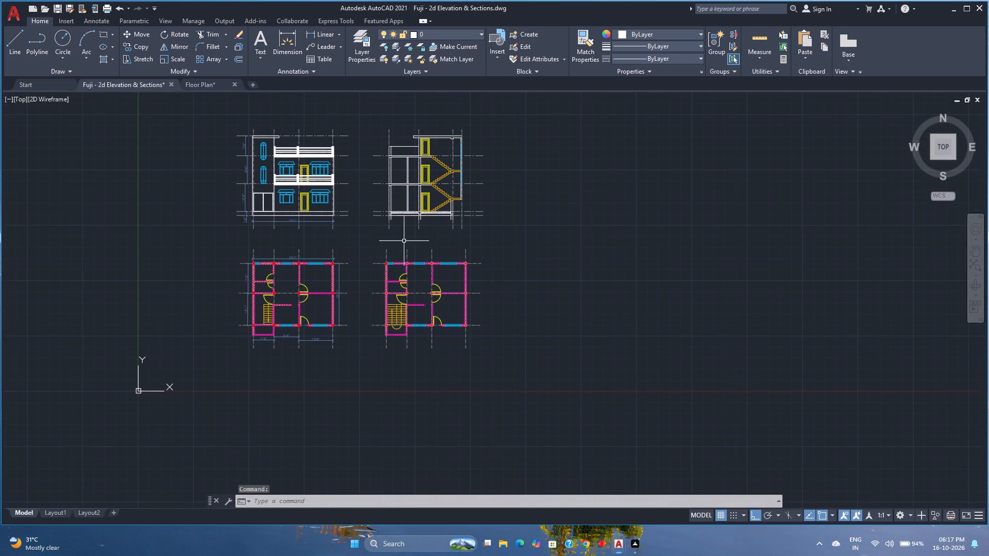
scroll(404, 241, up, 2)
middle_drag(404, 240, 405, 251)
middle_click(405, 251)
scroll(428, 223, up, 1)
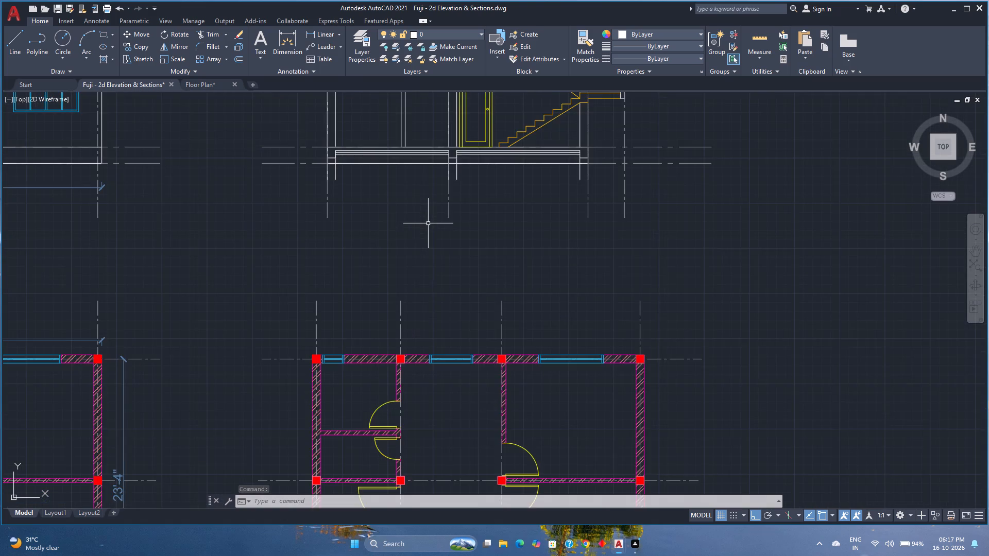
scroll(428, 223, down, 1)
middle_drag(425, 245, 434, 265)
middle_click(434, 265)
scroll(433, 264, down, 1)
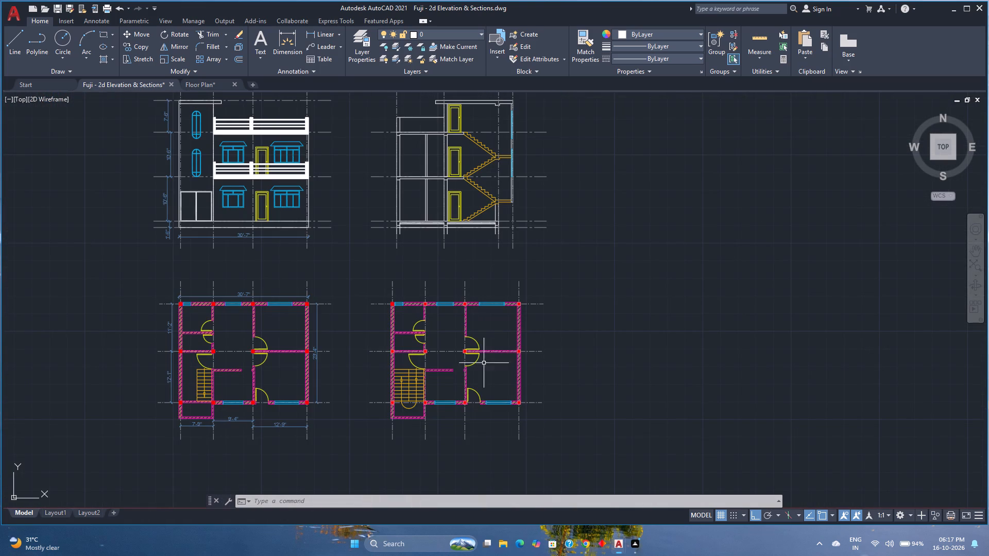
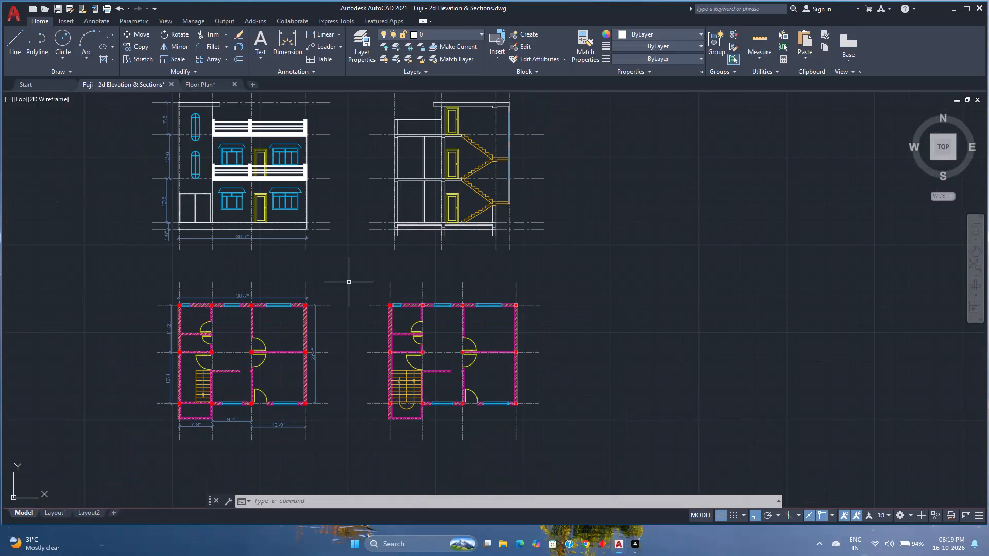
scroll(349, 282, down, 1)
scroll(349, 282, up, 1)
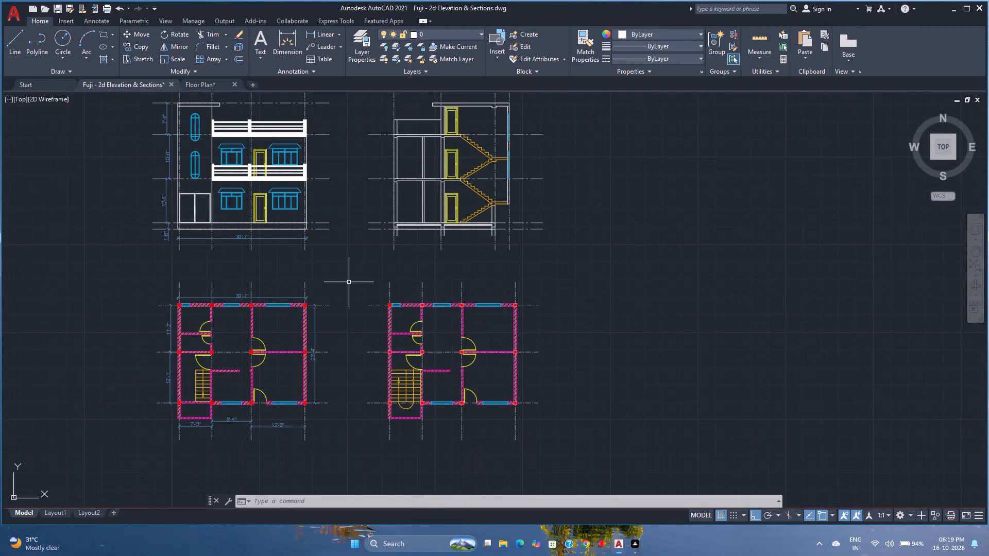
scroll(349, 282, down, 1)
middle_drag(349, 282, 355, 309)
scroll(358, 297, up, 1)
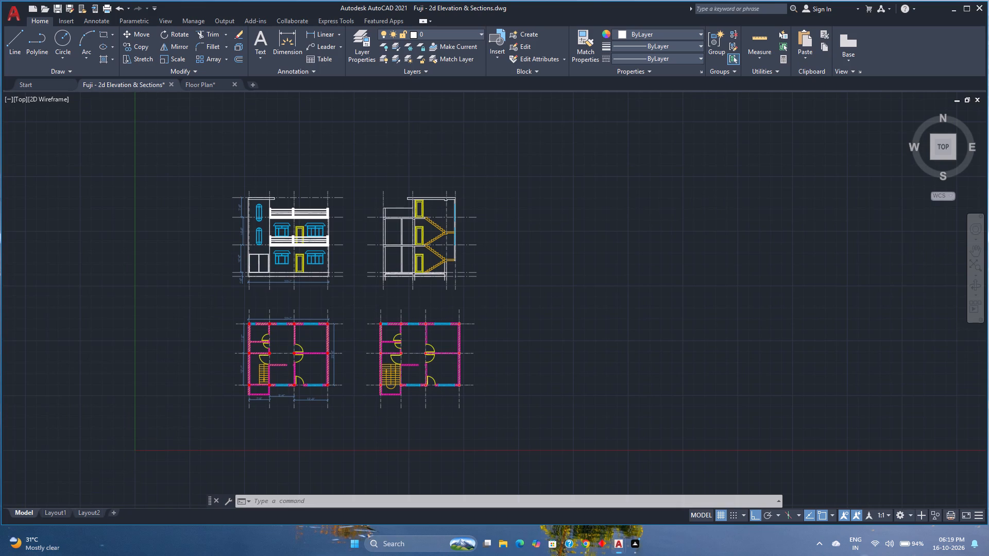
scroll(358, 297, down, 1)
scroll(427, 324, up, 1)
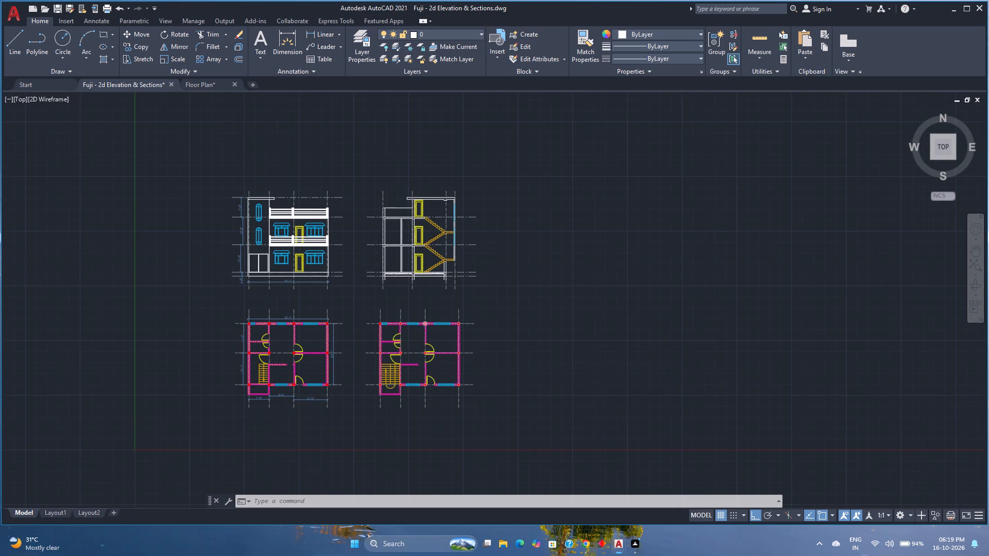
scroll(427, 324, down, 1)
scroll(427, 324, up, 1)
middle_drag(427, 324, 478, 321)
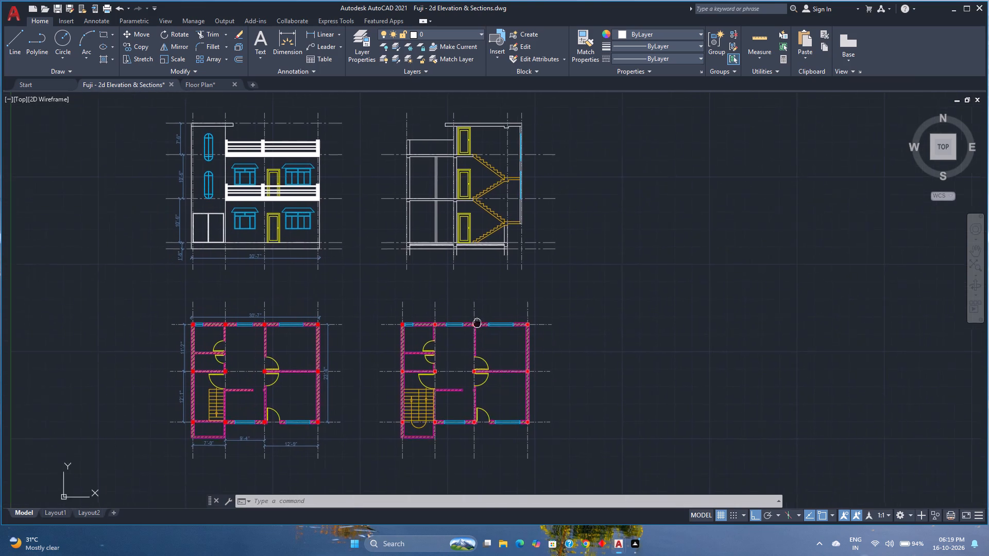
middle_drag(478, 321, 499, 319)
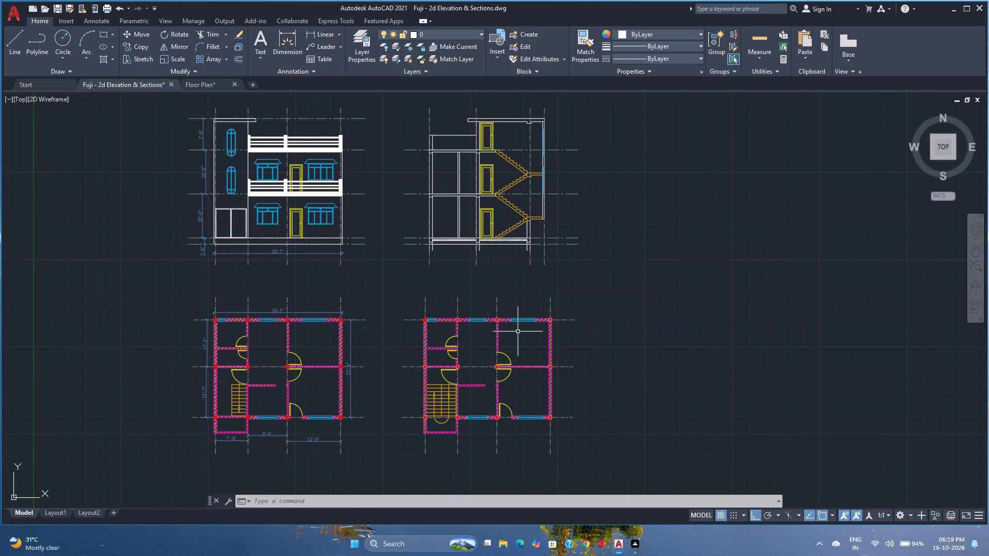
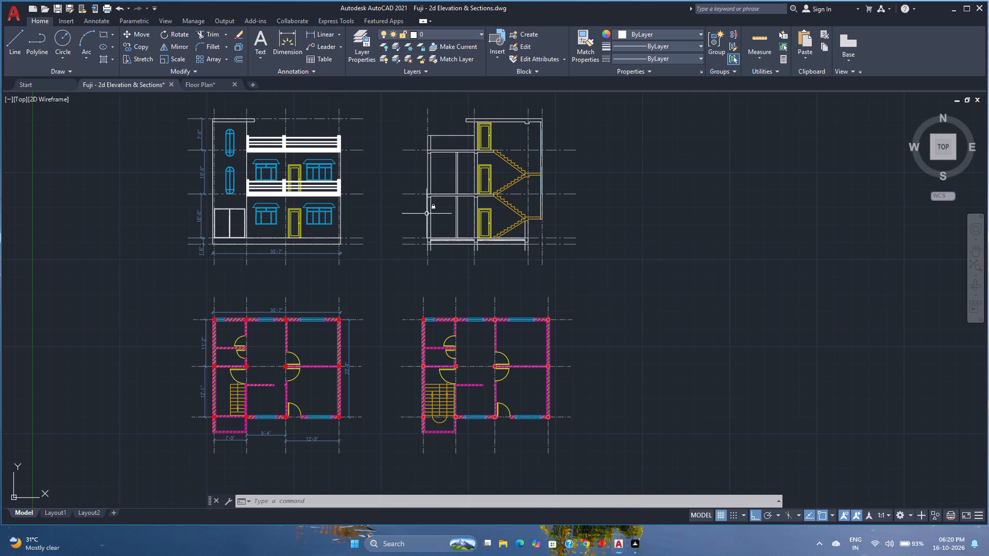
Look over the Fuji drawing's views, and examine the ground floor title and grid bubbles in the Floor Plan reference drawing.
middle_drag(374, 279, 395, 263)
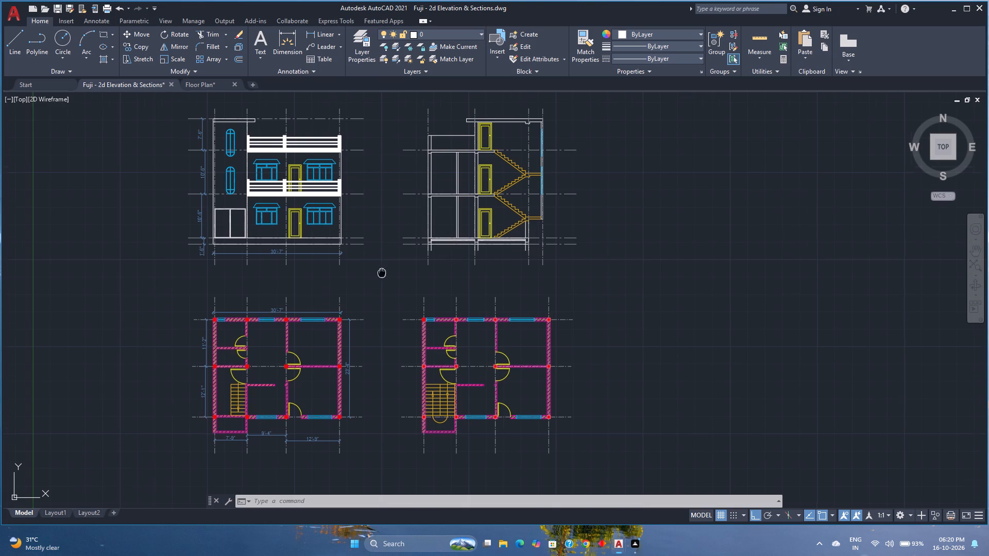
middle_drag(395, 263, 456, 223)
middle_click(456, 223)
middle_click(456, 223)
middle_drag(456, 223, 448, 227)
middle_drag(446, 228, 390, 240)
middle_click(390, 240)
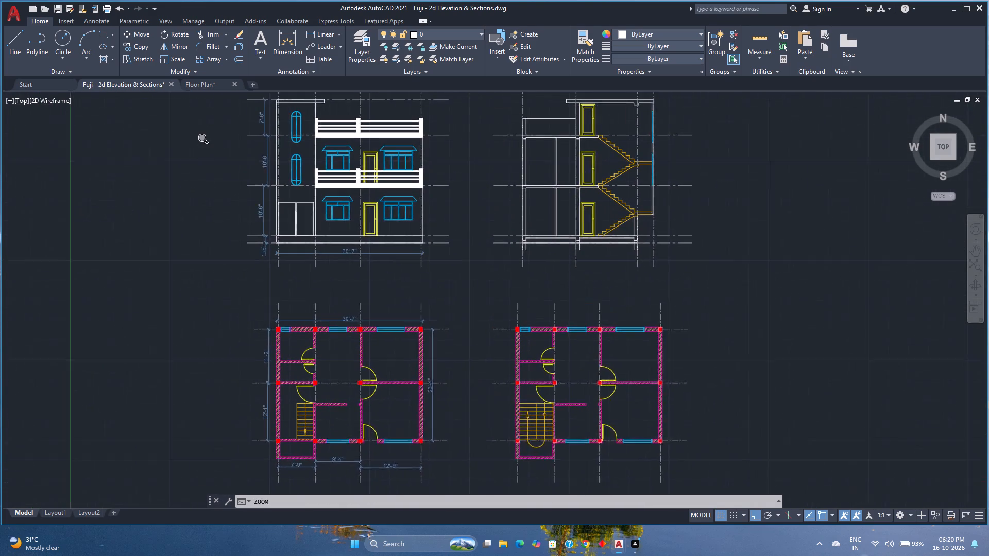
click(210, 137)
click(210, 83)
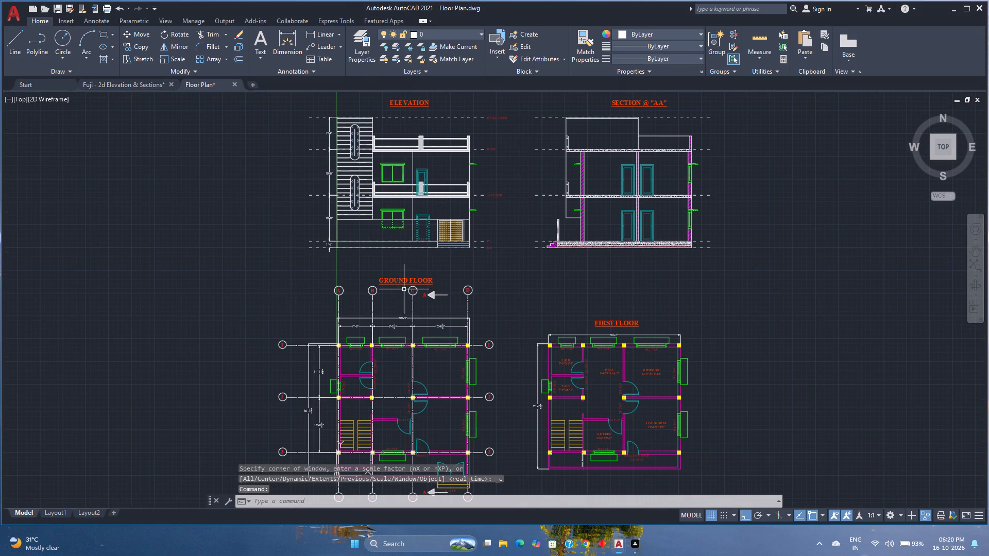
scroll(404, 289, up, 2)
scroll(355, 295, down, 1)
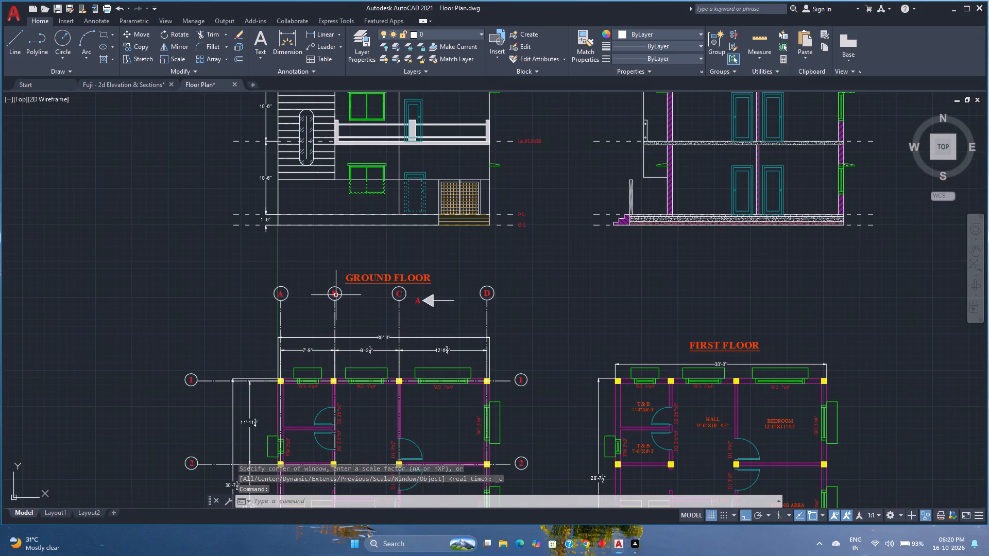
scroll(342, 295, up, 2)
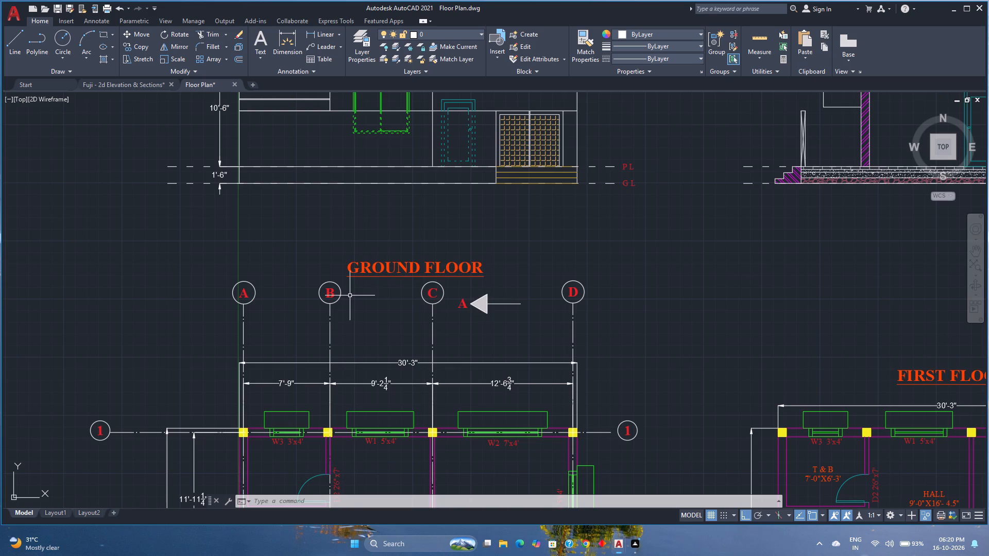
click(262, 298)
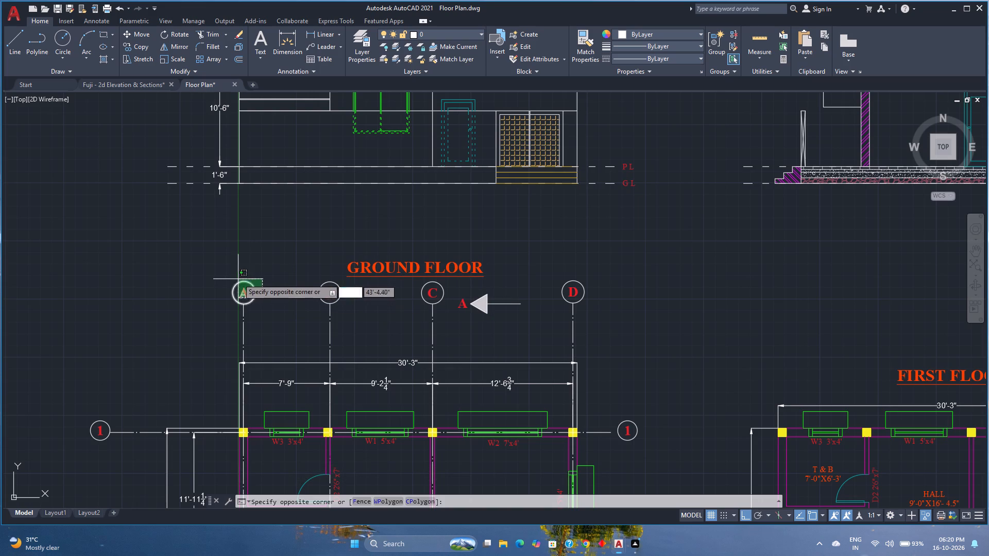
key(Escape)
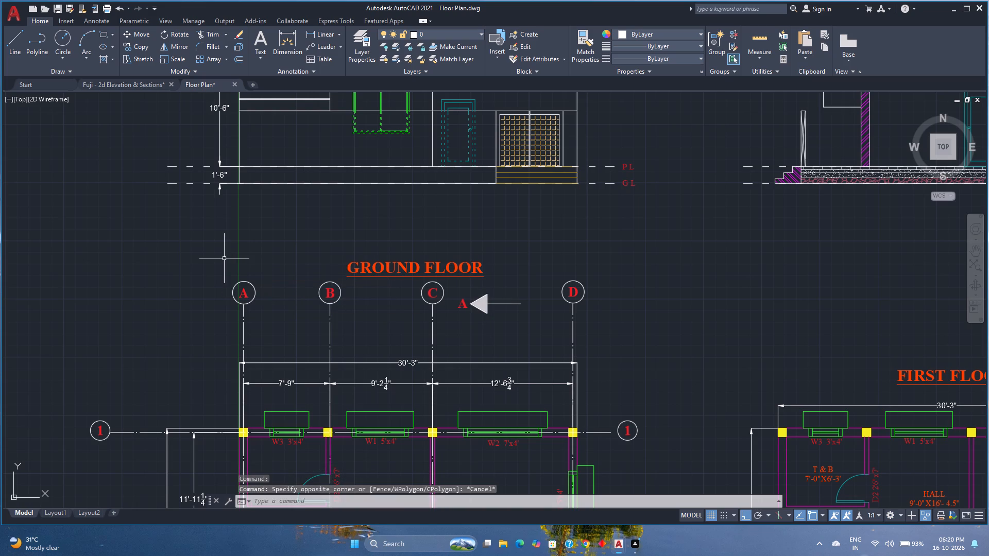
In the Fuji drawing, place a multiline text box below the front elevation and set its text height to 2'.
click(136, 82)
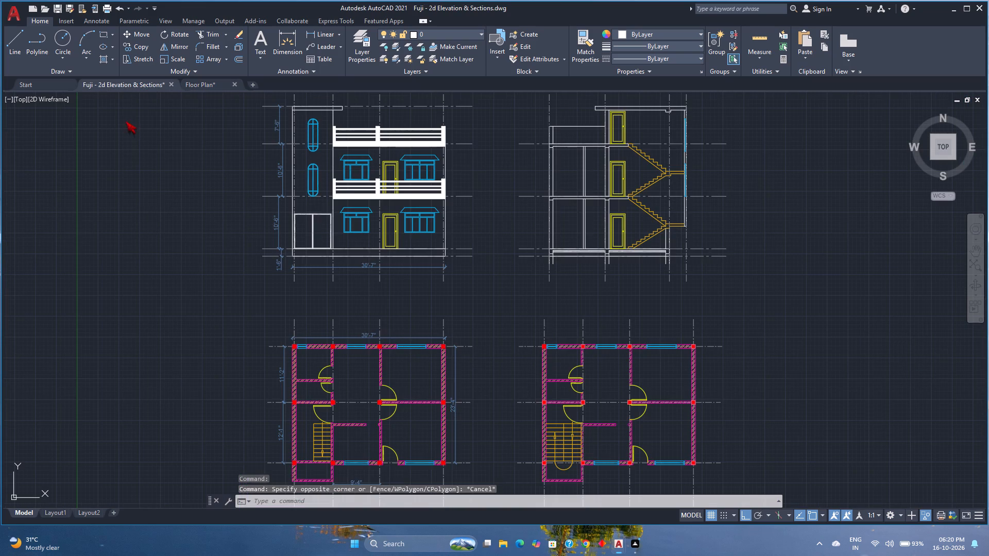
middle_drag(312, 274, 283, 237)
middle_click(283, 237)
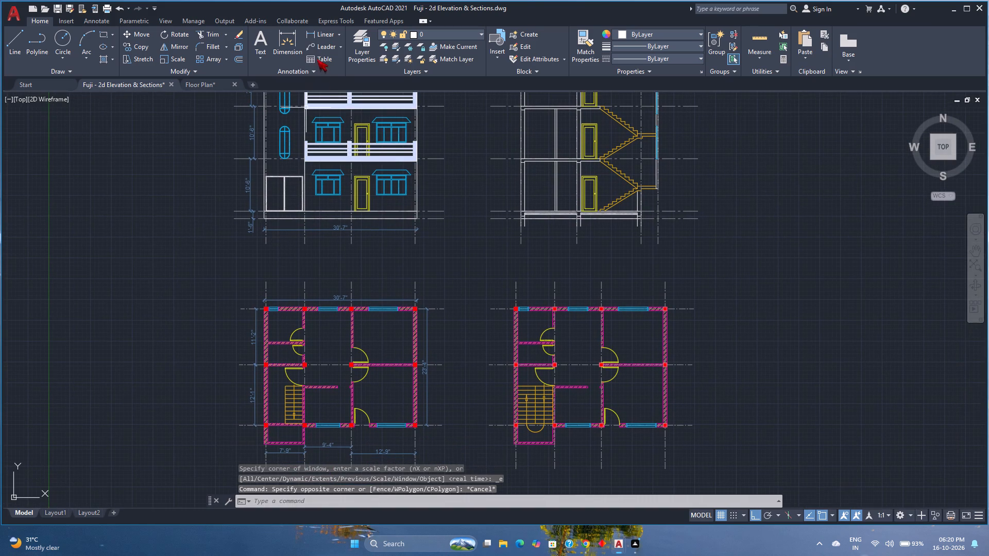
click(254, 38)
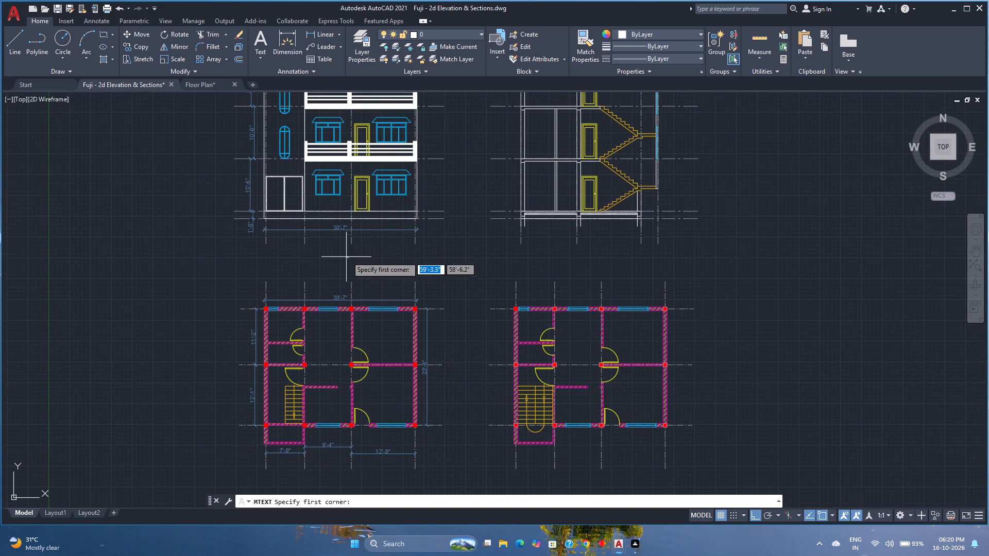
click(377, 261)
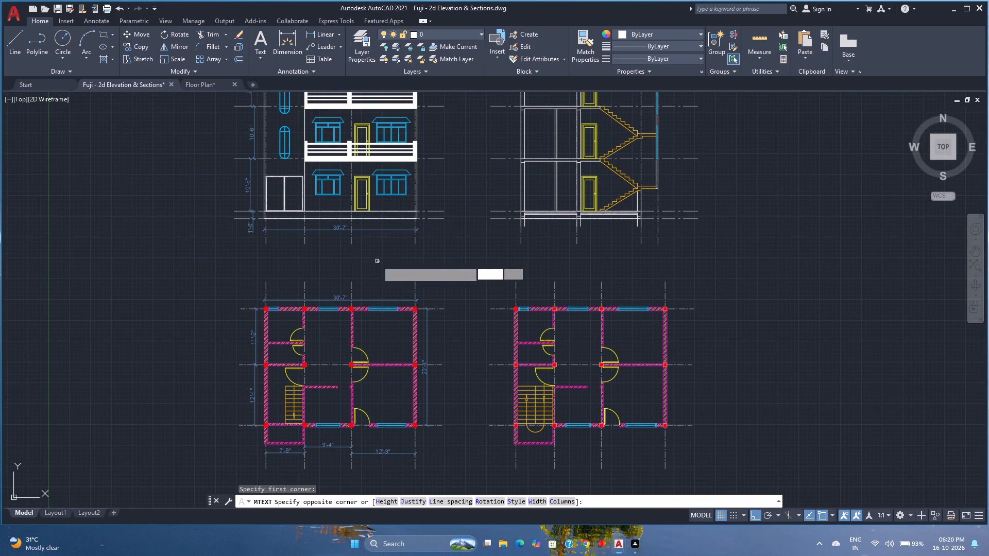
click(284, 242)
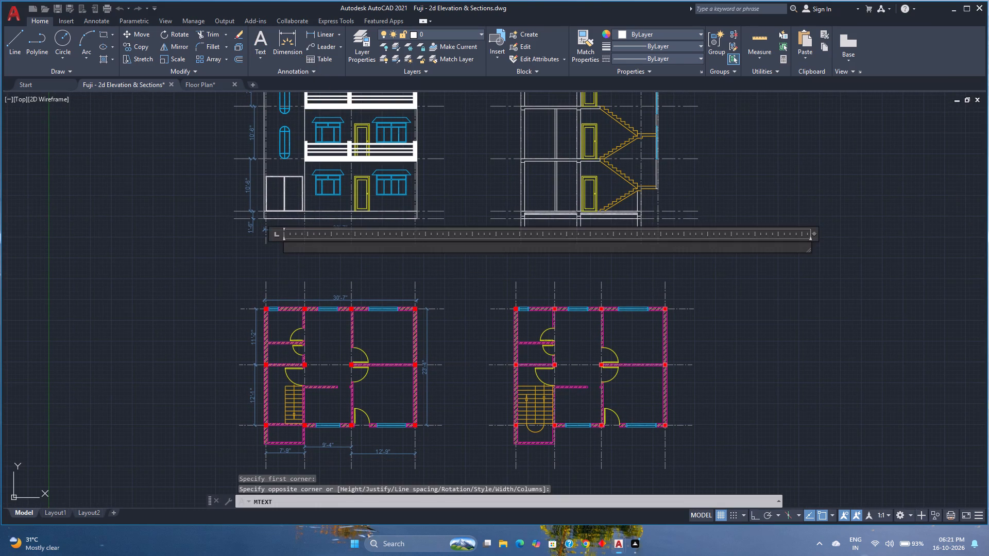
click(137, 48)
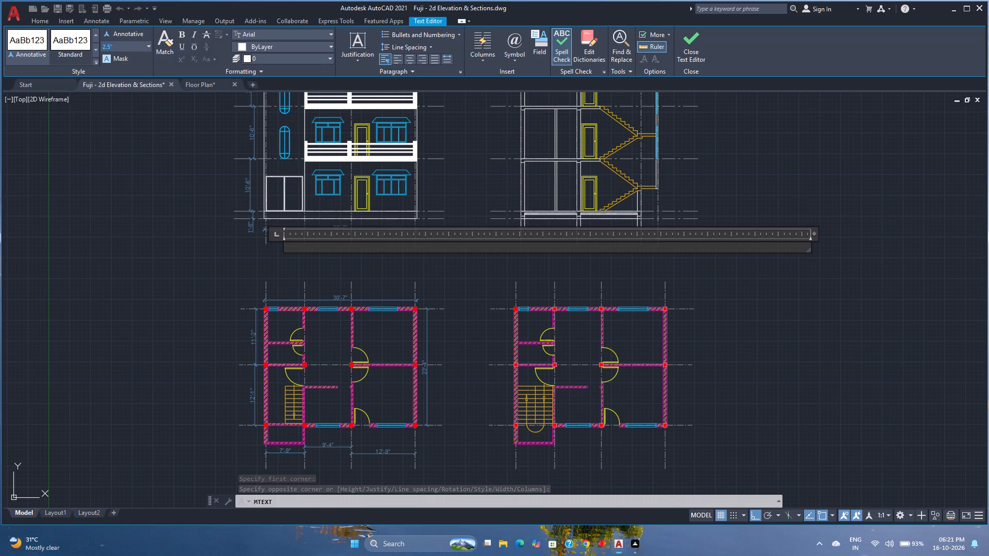
key(2)
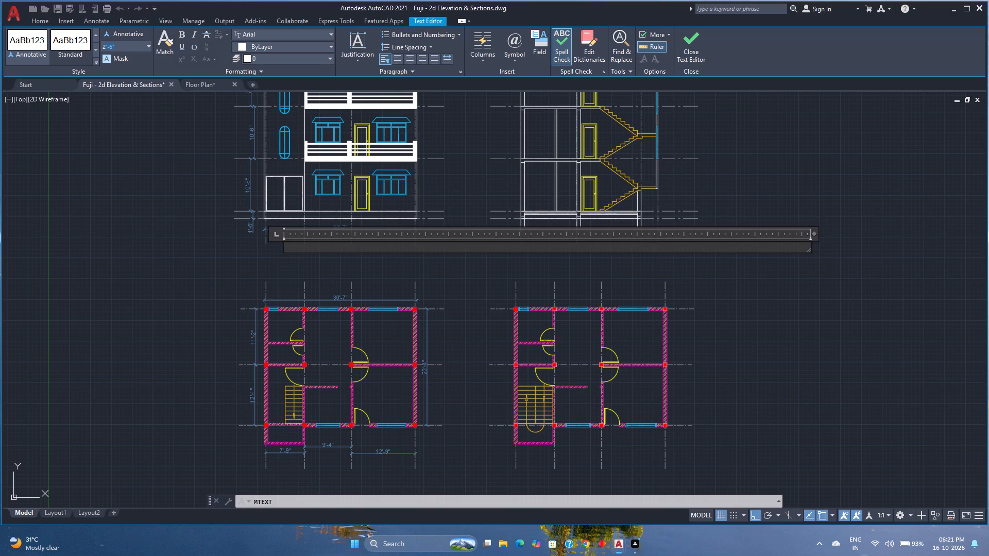
key(apostrophe)
key(Return)
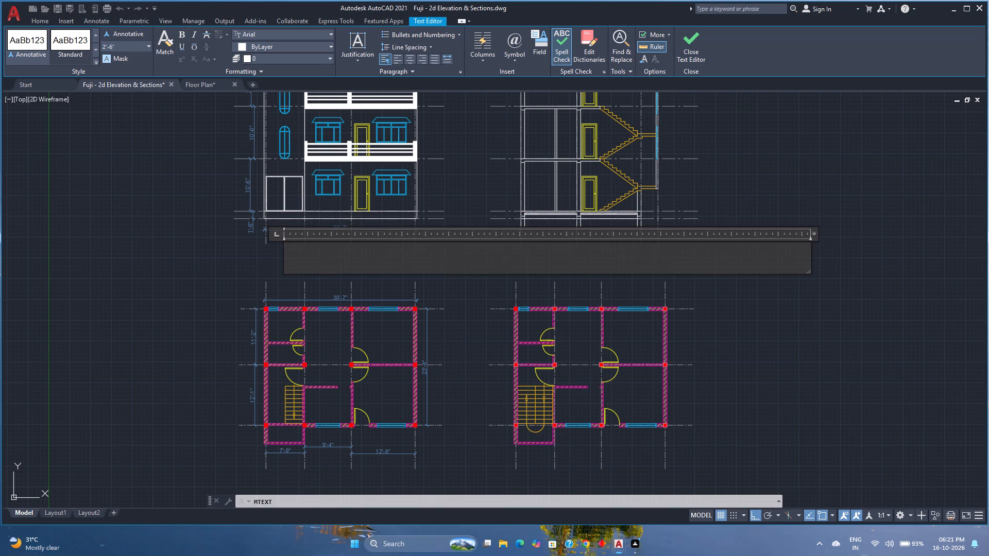
click(135, 49)
text(2')
key(Return)
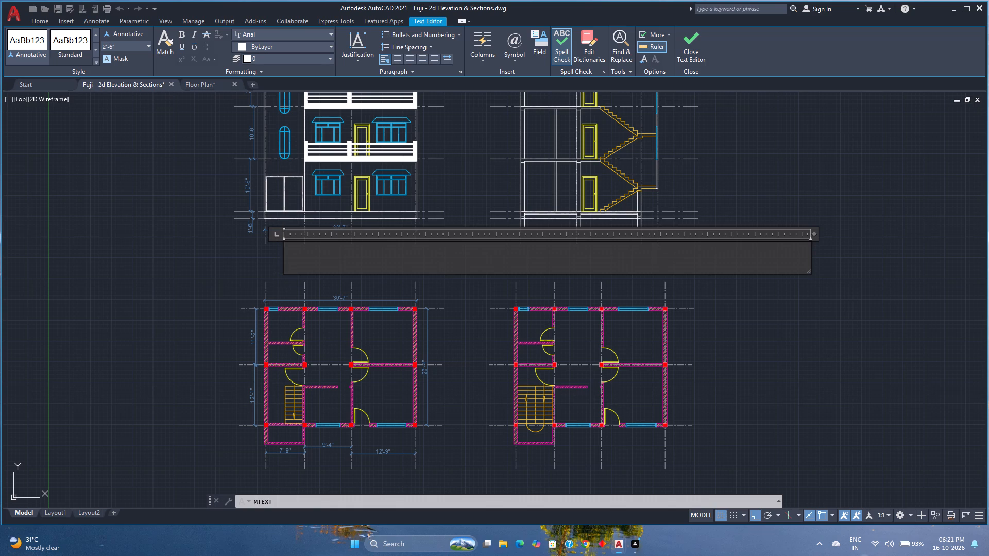
click(135, 48)
click(135, 48)
key(BackSpace)
key(2)
key(apostrophe)
key(space)
key(BackSpace)
key(Return)
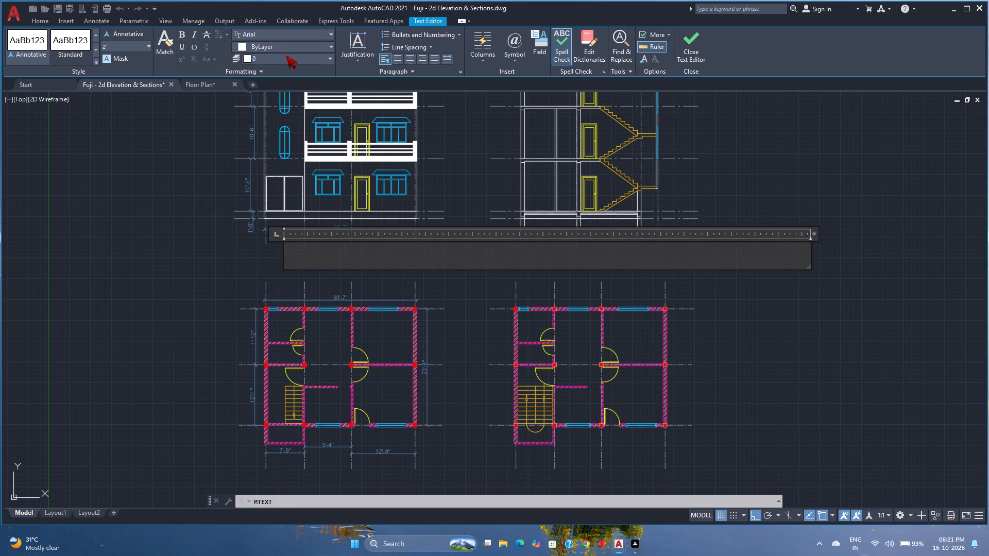
Centre the paragraph and enter FRONT ELEVATION as the title text.
click(413, 62)
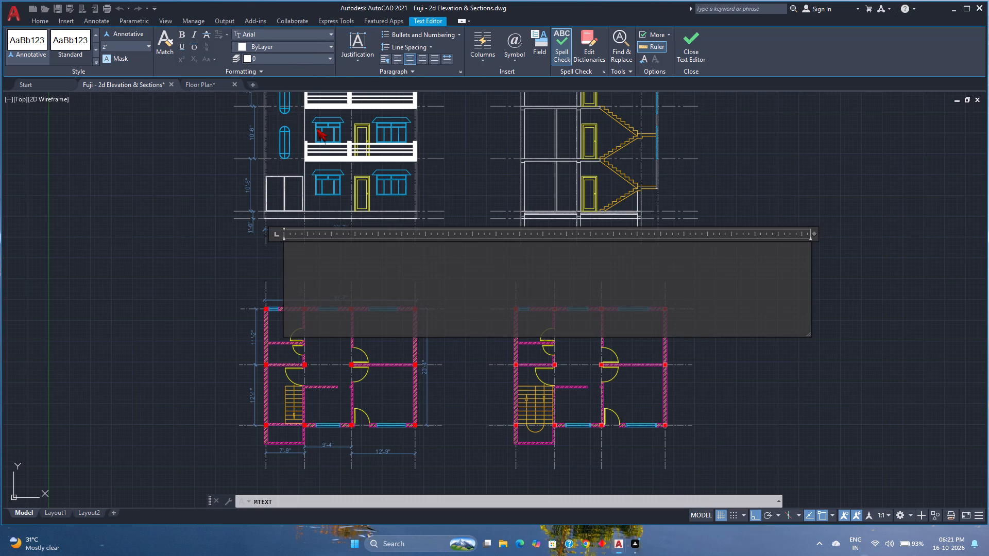
text(FRINT)
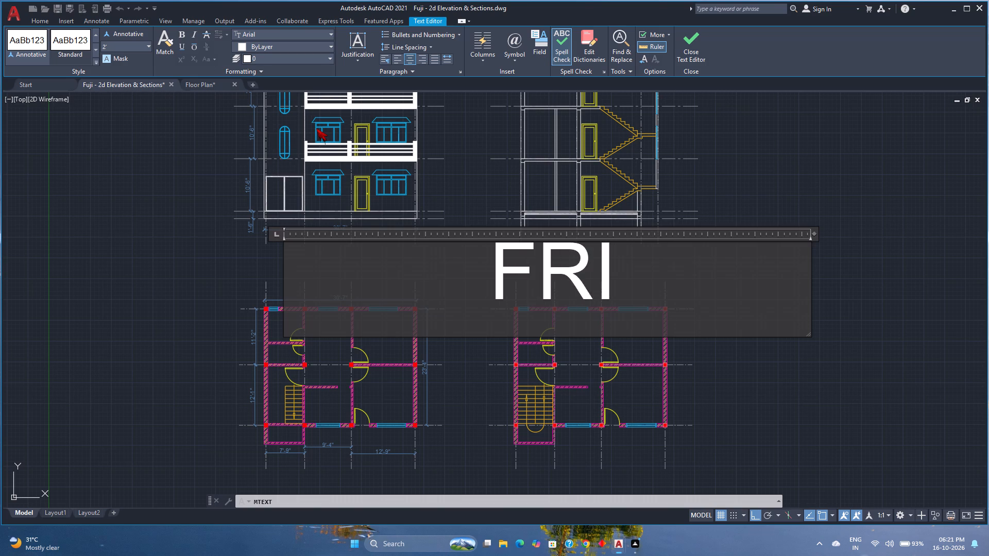
key(space)
key(BackSpace)
key(BackSpace)
key(BackSpace)
key(BackSpace)
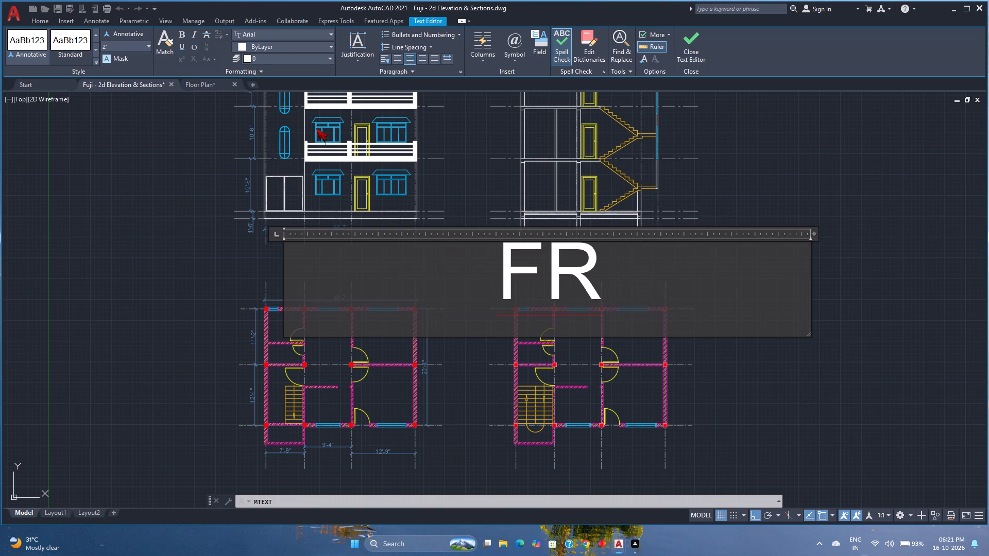
text(ONT)
key(space)
text(ELEVATION)
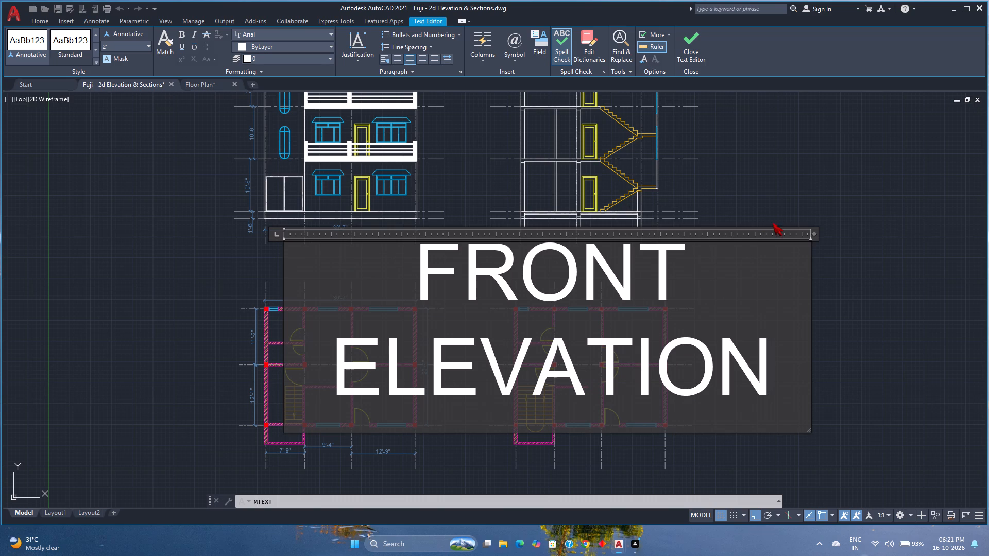
Widen the title's text box while editing and finish the multiline text.
drag(815, 235, 935, 225)
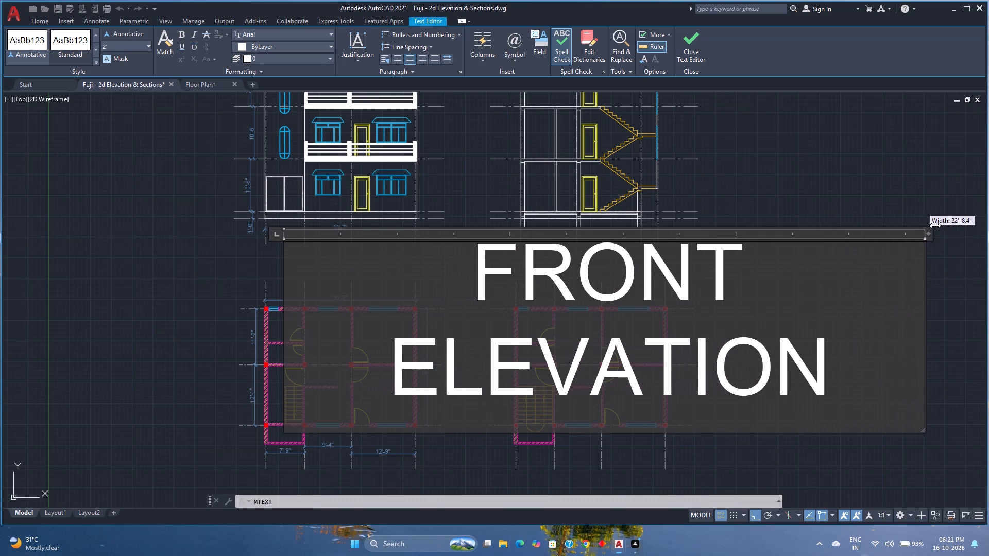
drag(935, 225, 981, 215)
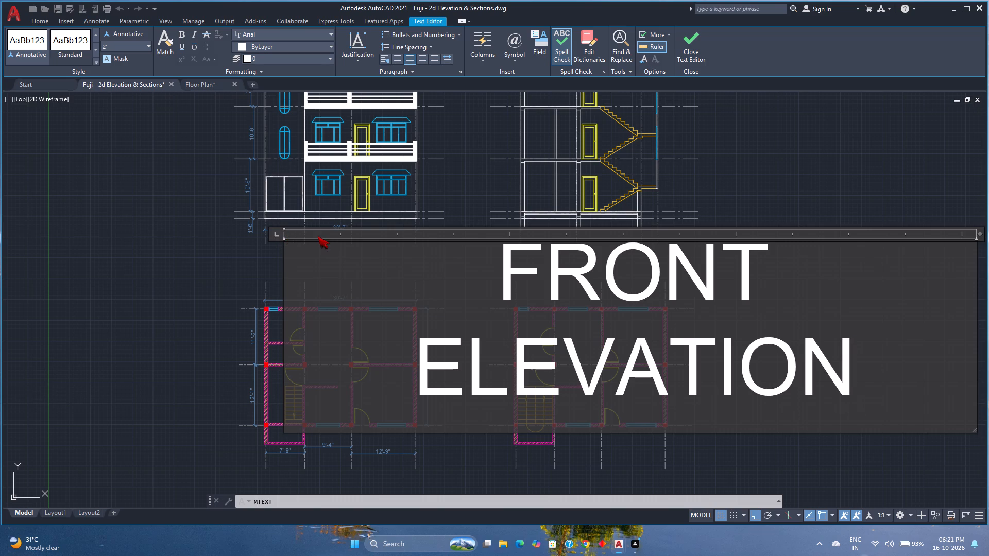
drag(278, 231, 219, 231)
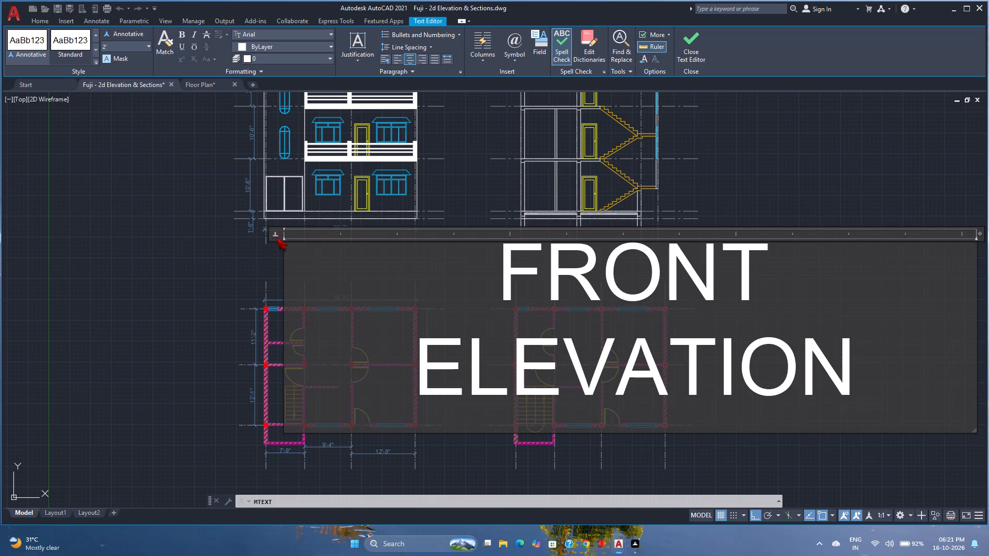
click(275, 234)
click(274, 236)
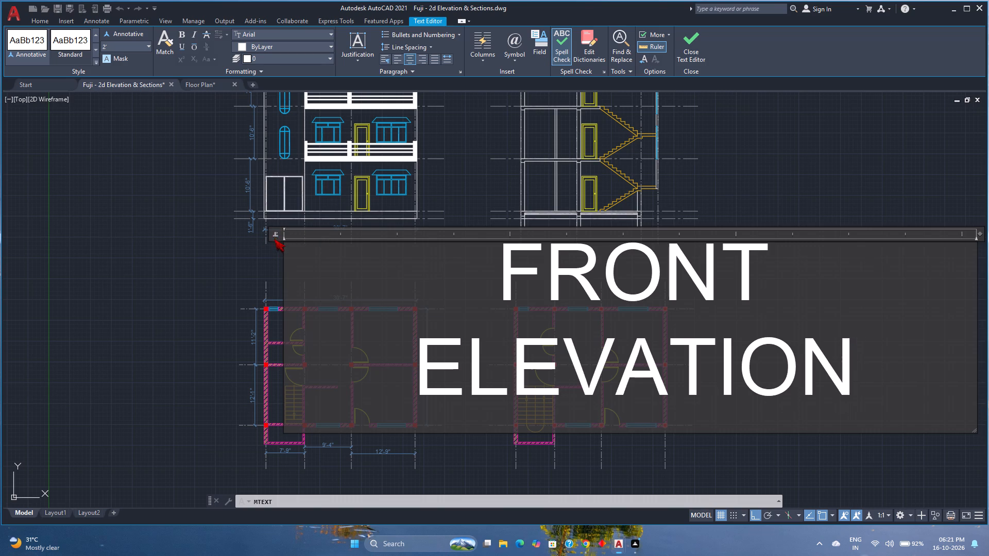
click(274, 234)
click(697, 51)
Stretch the width of the FRONT ELEVATION title so that it fits on a single line.
click(338, 264)
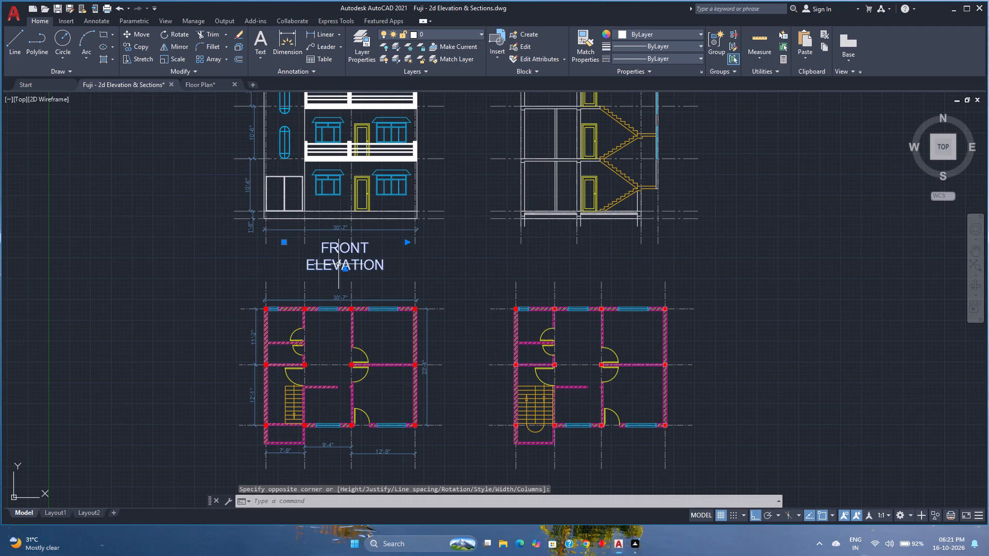
drag(405, 243, 431, 241)
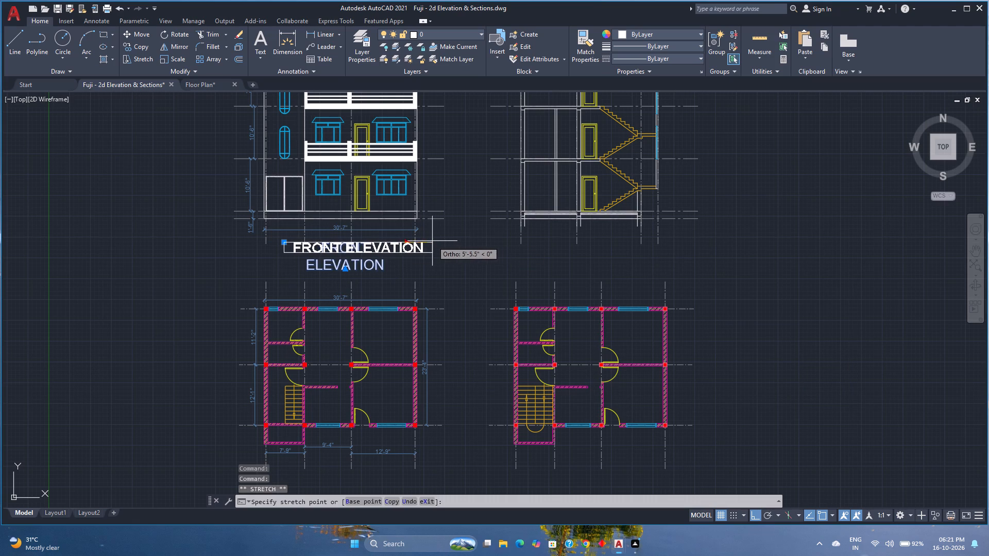
drag(431, 241, 430, 240)
click(428, 240)
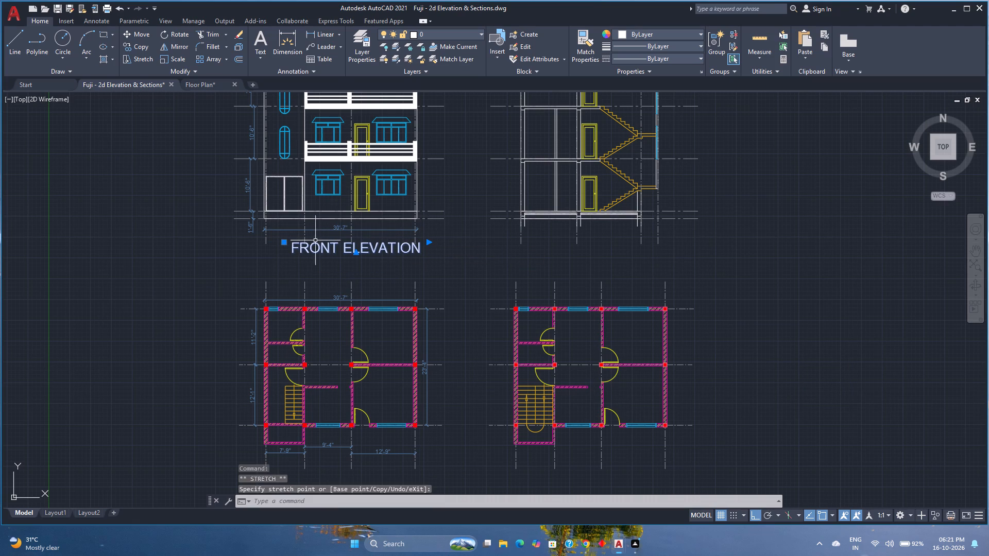
Shift the FRONT ELEVATION title slightly to the left, closer to the centre of the elevation above it.
click(285, 242)
scroll(279, 243, up, 2)
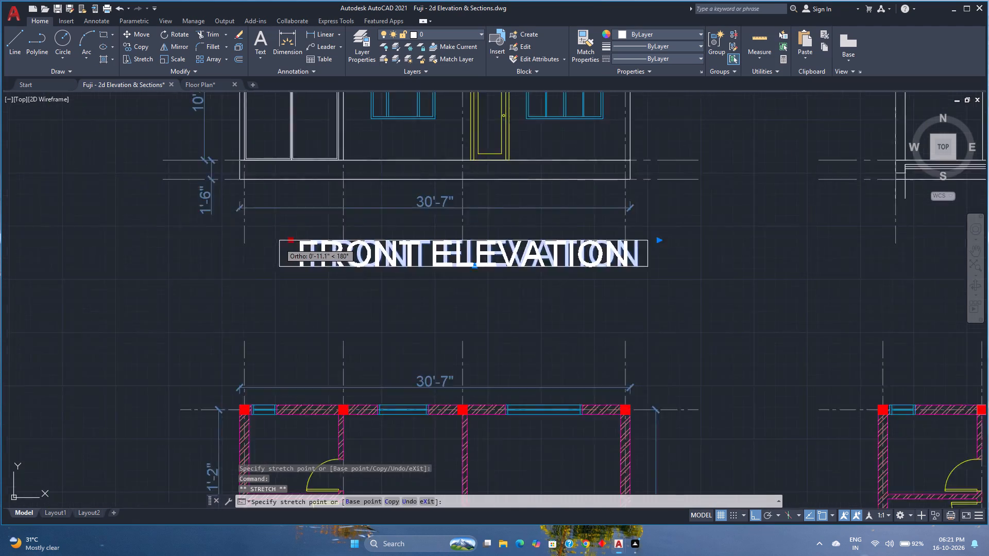
scroll(279, 243, up, 1)
click(268, 238)
scroll(268, 238, down, 3)
scroll(264, 235, up, 3)
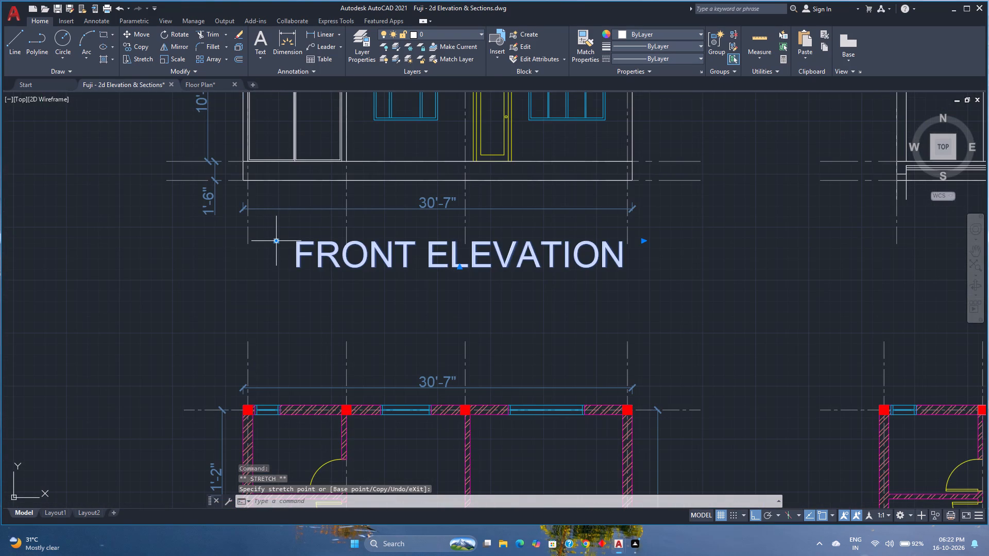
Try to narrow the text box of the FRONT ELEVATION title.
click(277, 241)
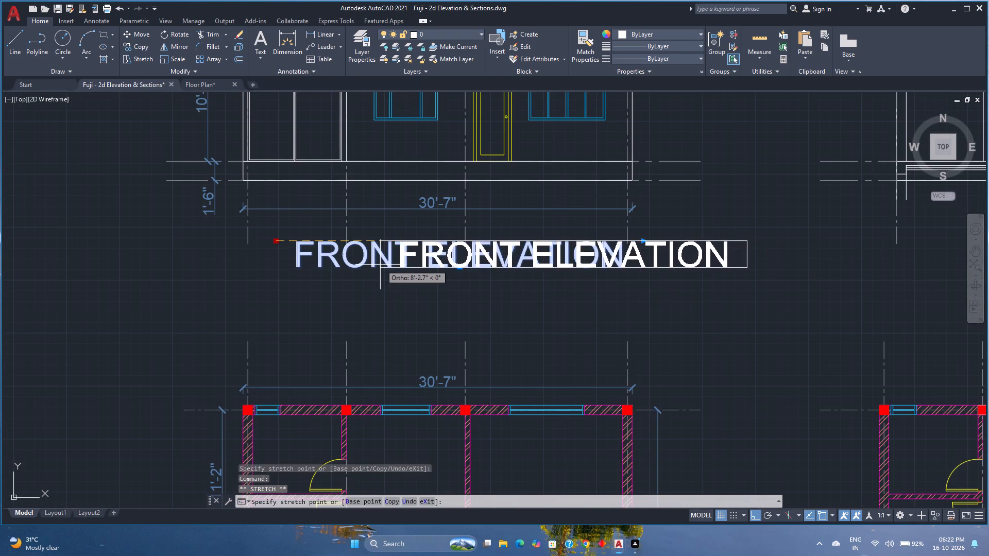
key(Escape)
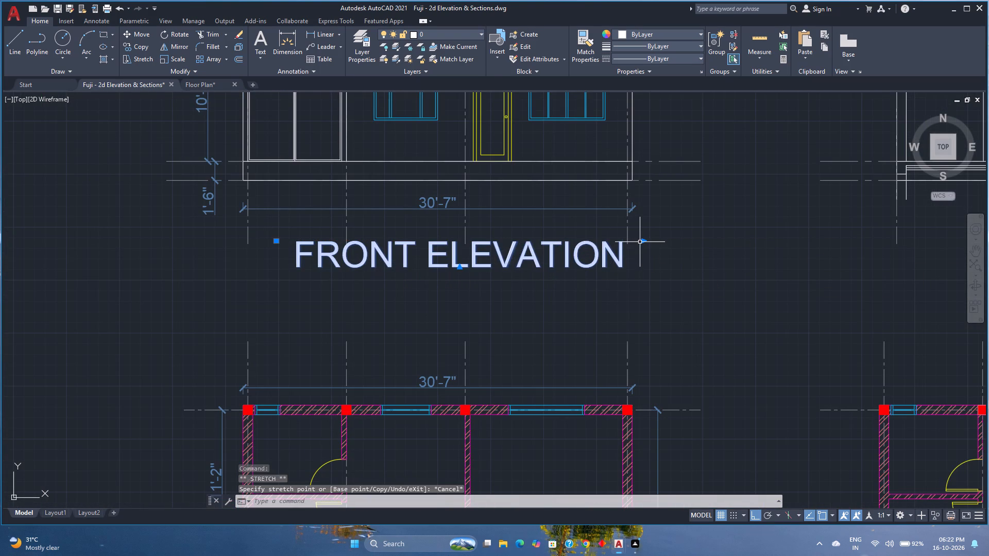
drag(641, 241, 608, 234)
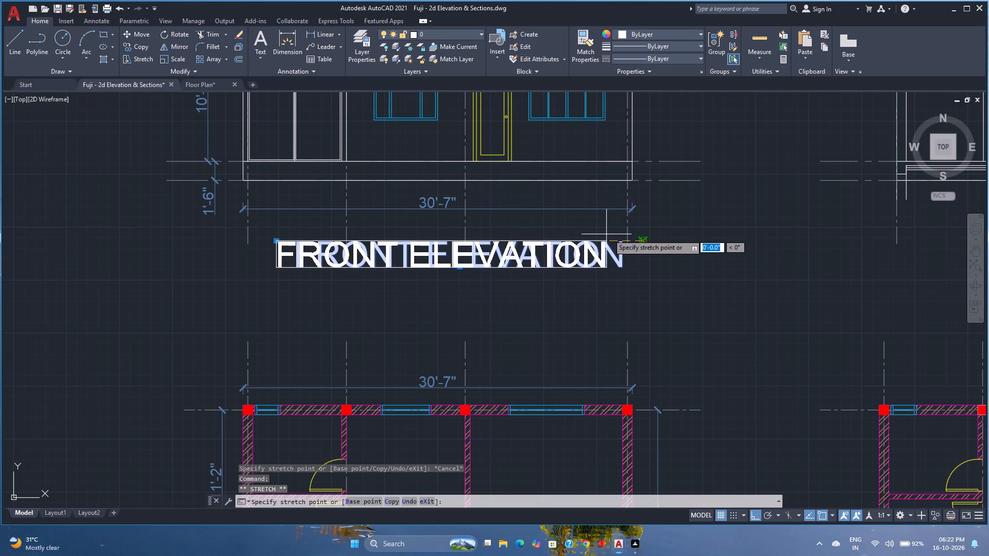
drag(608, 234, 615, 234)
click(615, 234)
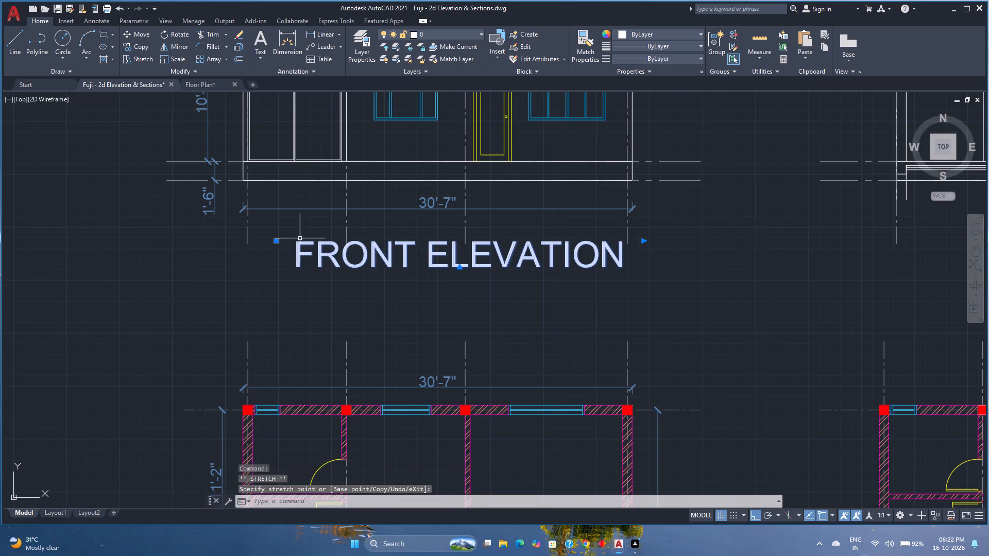
Shift the FRONT ELEVATION title about 1'-11" horizontally towards the elevation's left edge to centre it below the view.
click(277, 241)
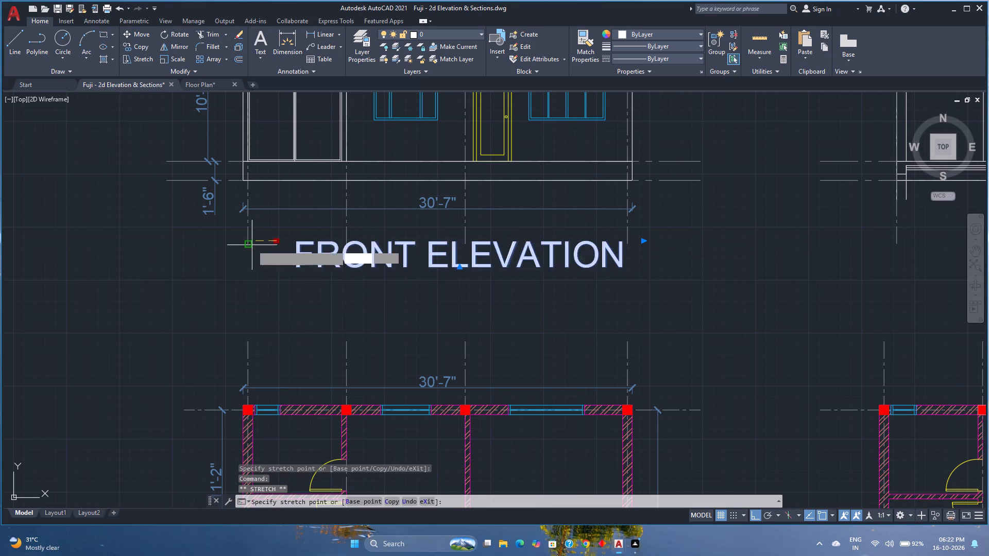
scroll(250, 244, up, 3)
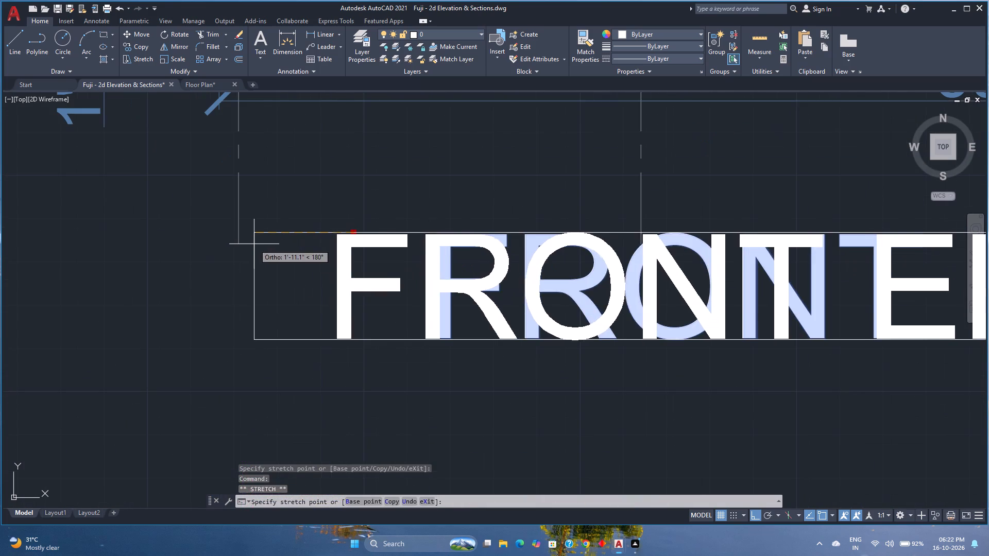
click(254, 244)
scroll(254, 244, down, 5)
key(Escape)
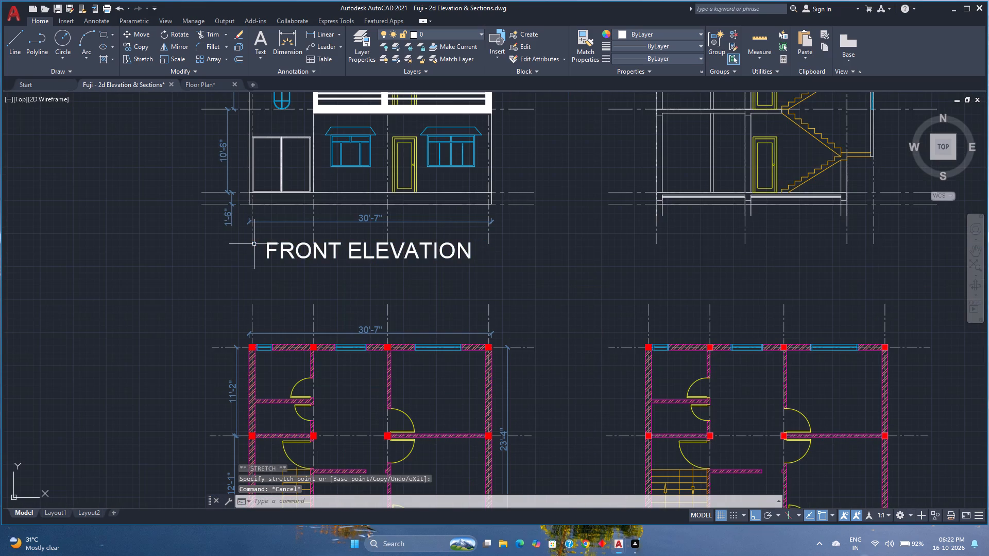
Set the text height of the whole FRONT ELEVATION title to 1'-6".
scroll(309, 257, down, 2)
middle_drag(334, 266, 326, 280)
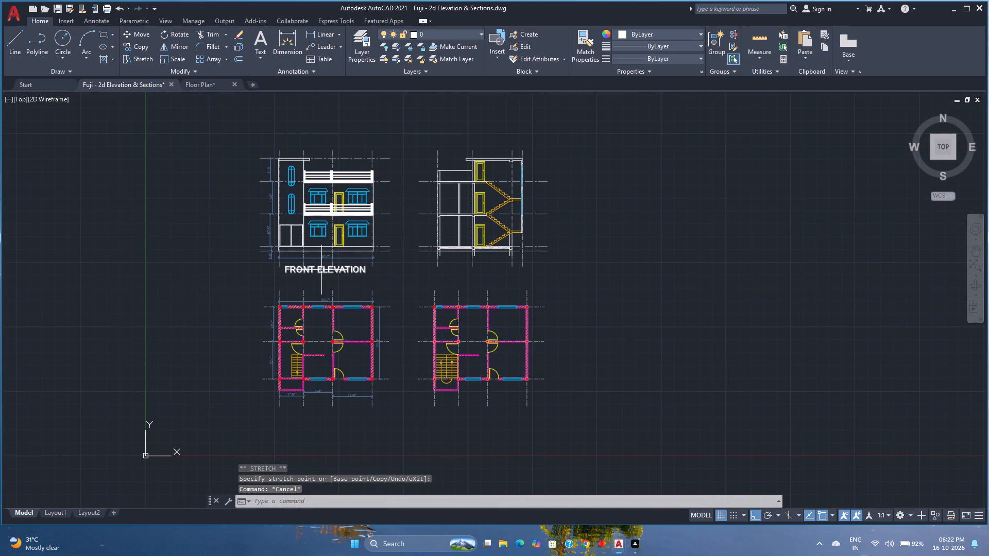
click(321, 270)
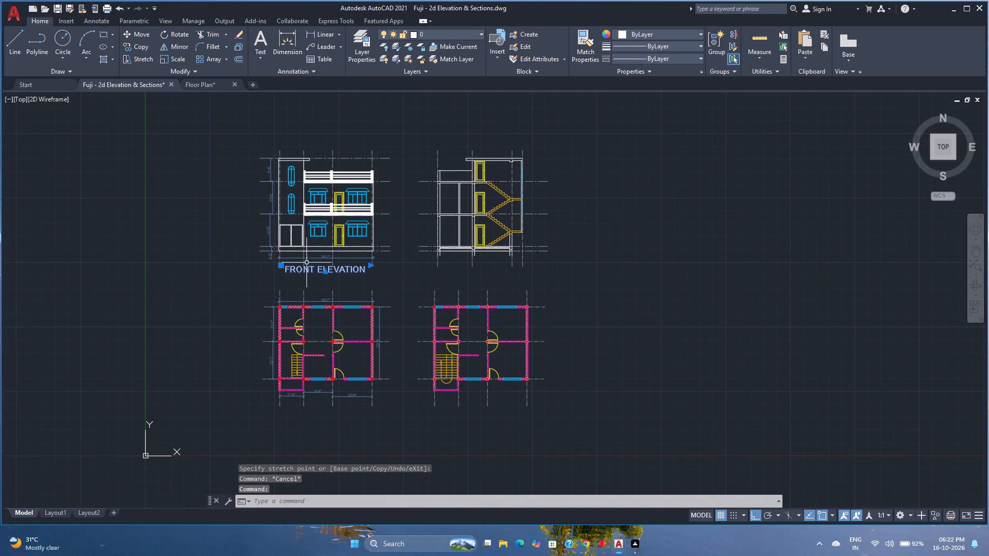
scroll(309, 266, up, 2)
double_click(305, 275)
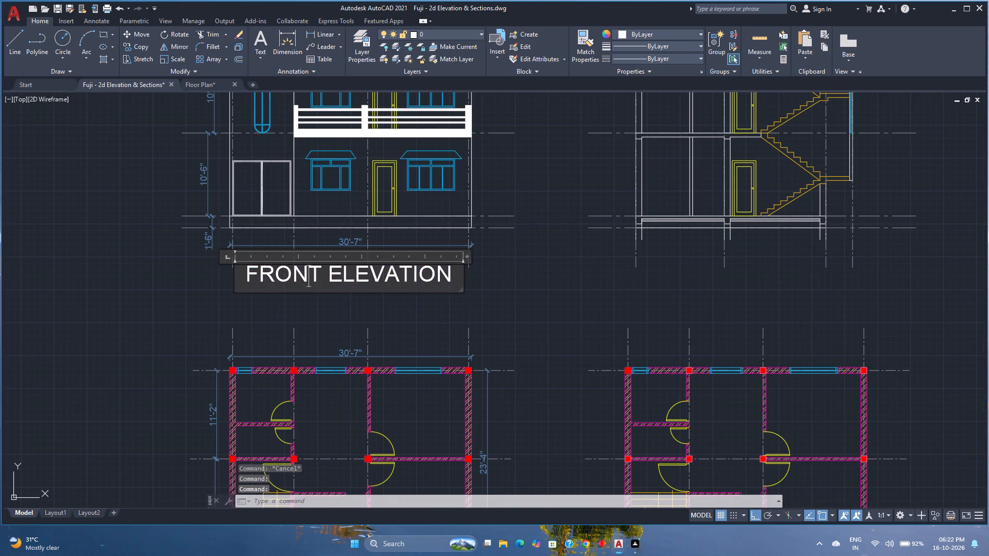
key(ctrl+a)
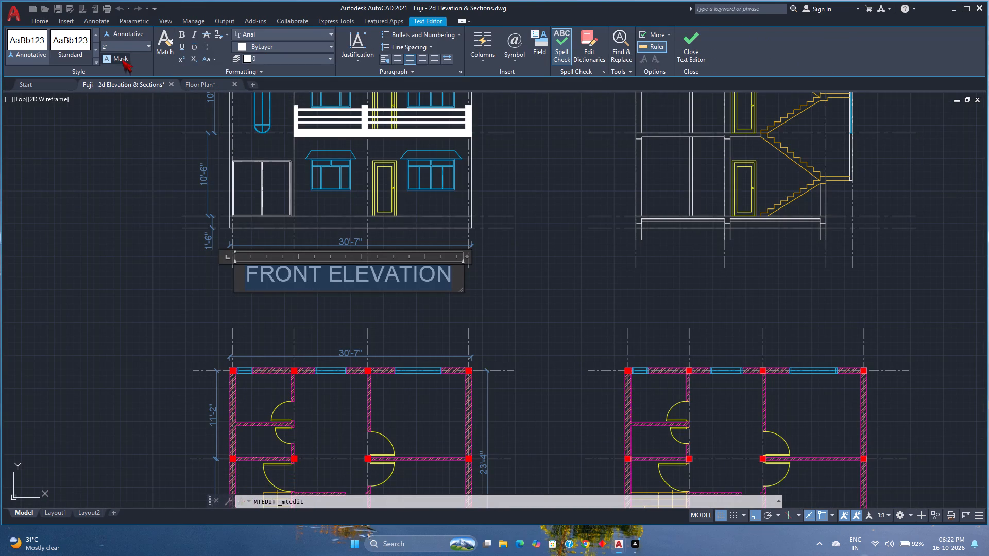
click(126, 47)
text(1'6")
key(Return)
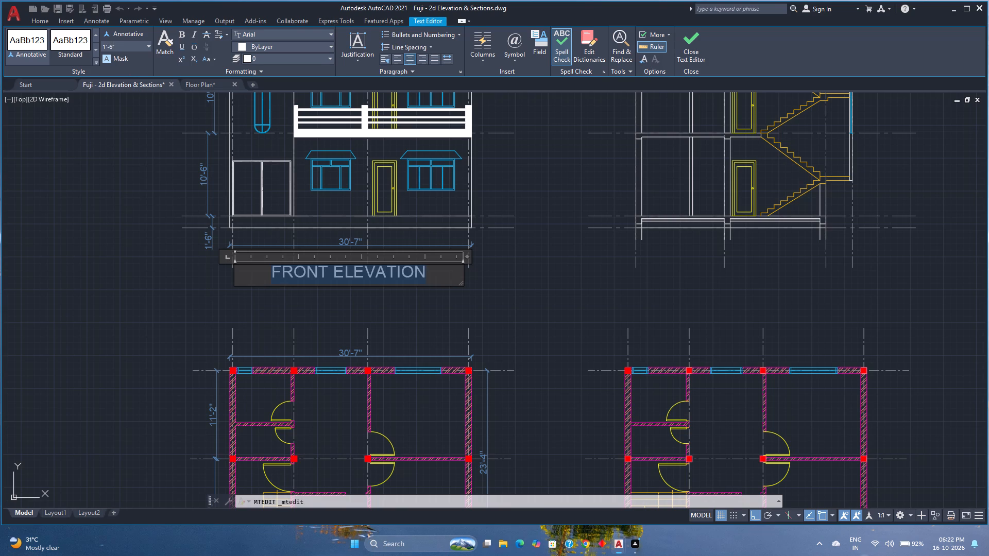
click(699, 50)
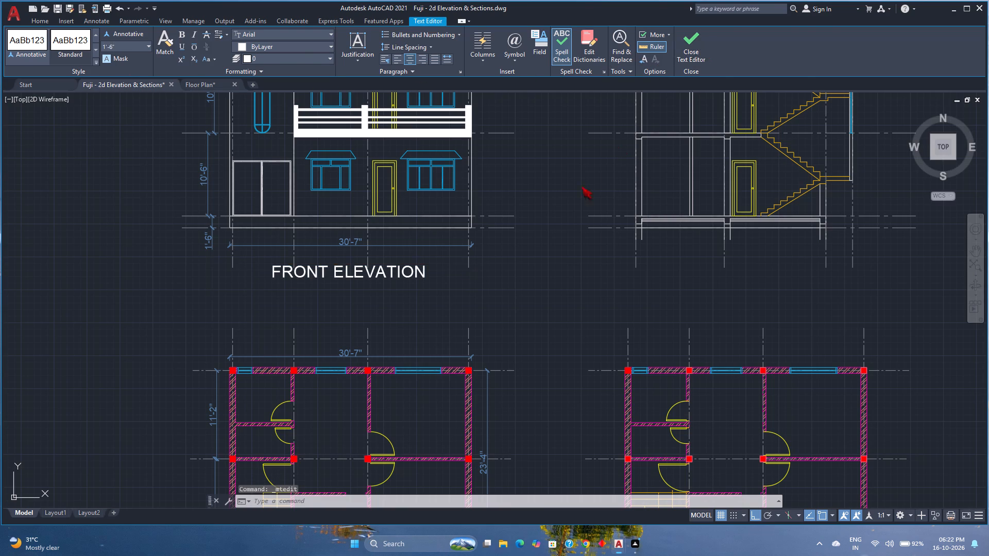
Copy the FRONT ELEVATION title to matching positions below the staircase section and below each of the two floor plans.
click(359, 272)
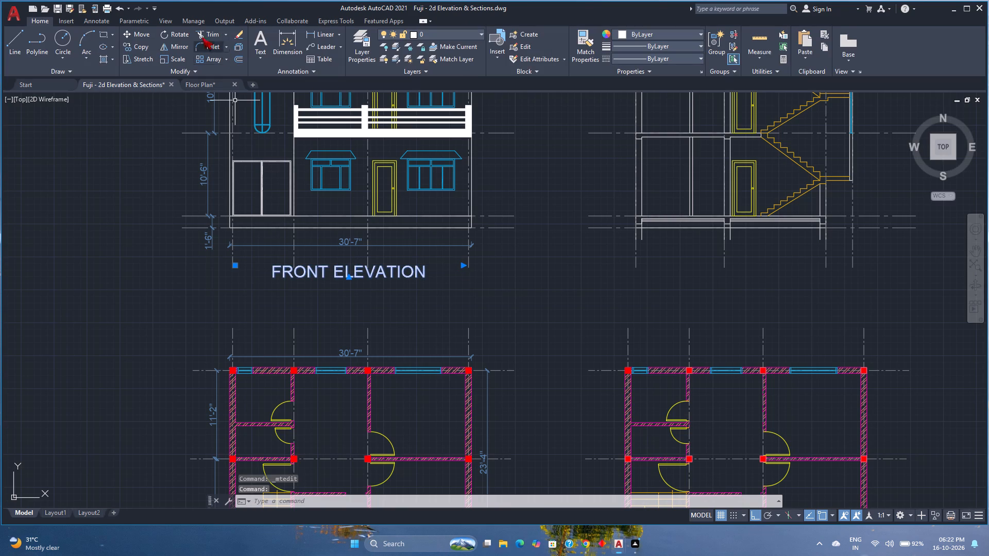
click(142, 50)
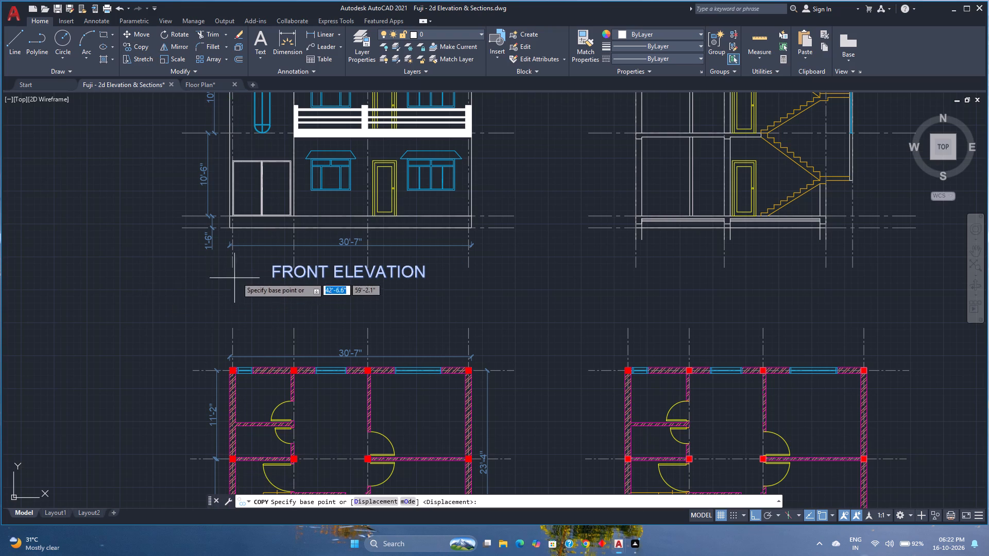
click(232, 269)
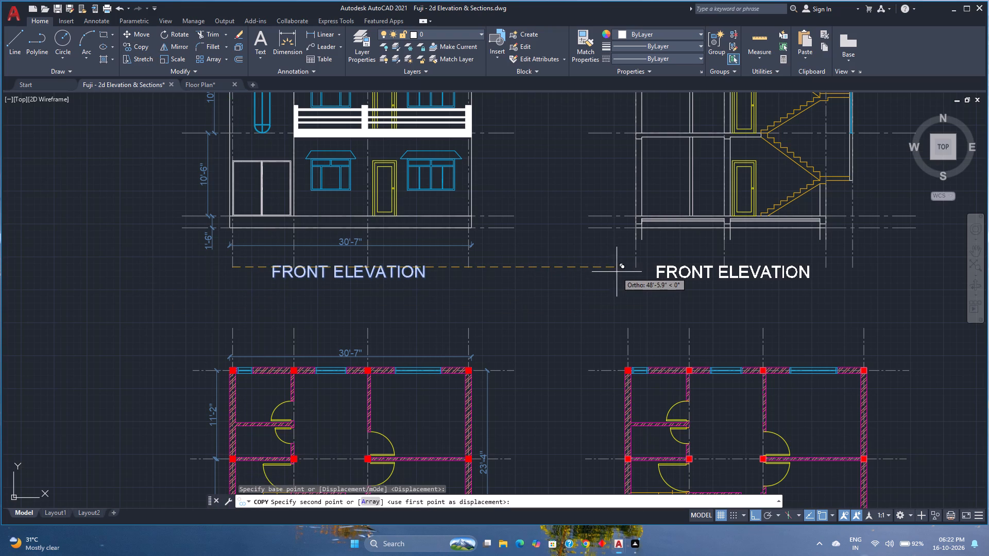
click(634, 268)
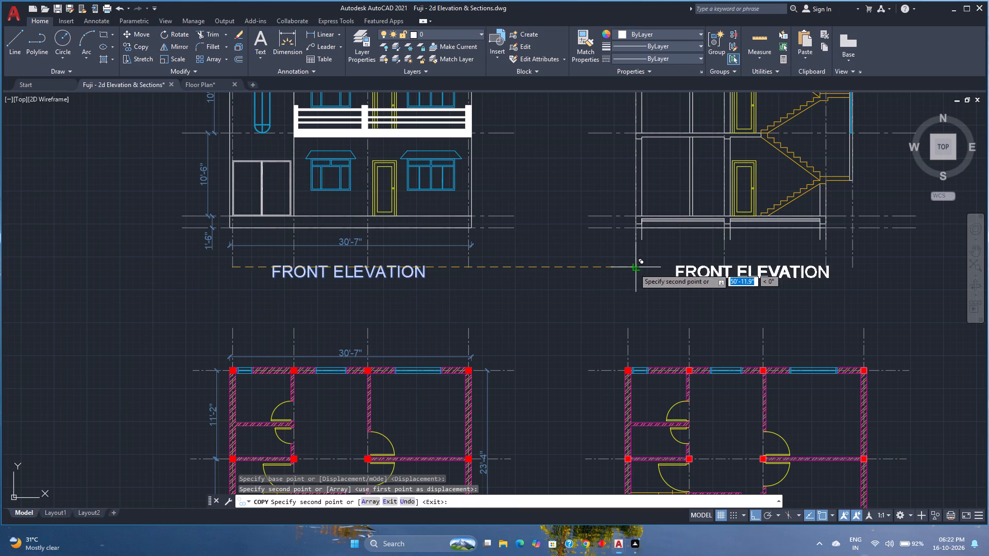
scroll(602, 315, down, 2)
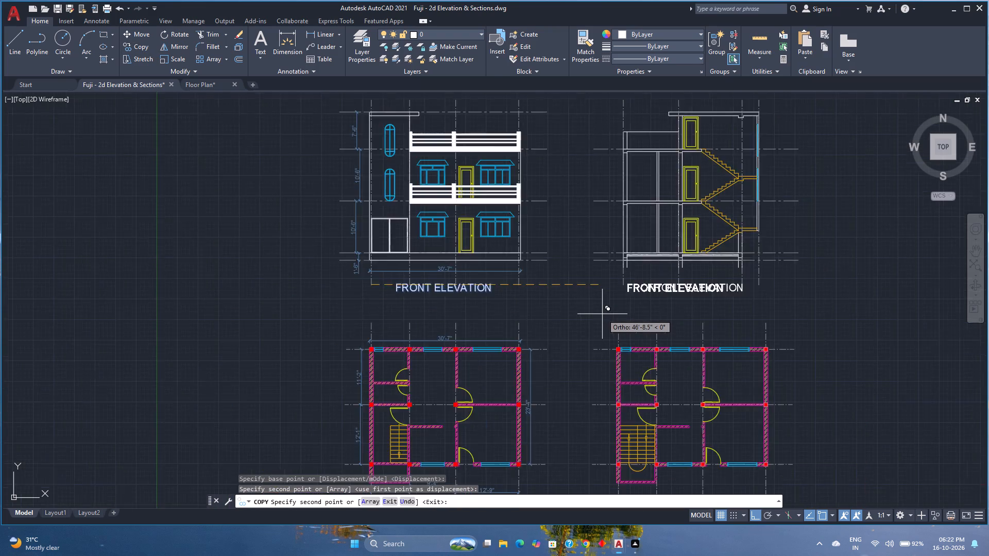
middle_drag(601, 314, 560, 251)
middle_click(560, 250)
scroll(433, 378, up, 3)
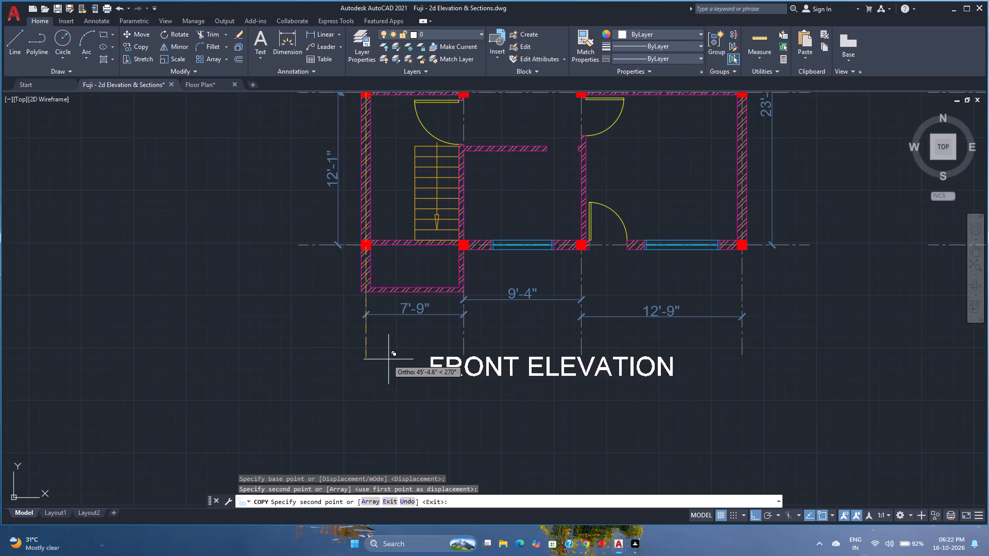
click(365, 352)
scroll(570, 393, down, 2)
middle_drag(570, 392, 570, 391)
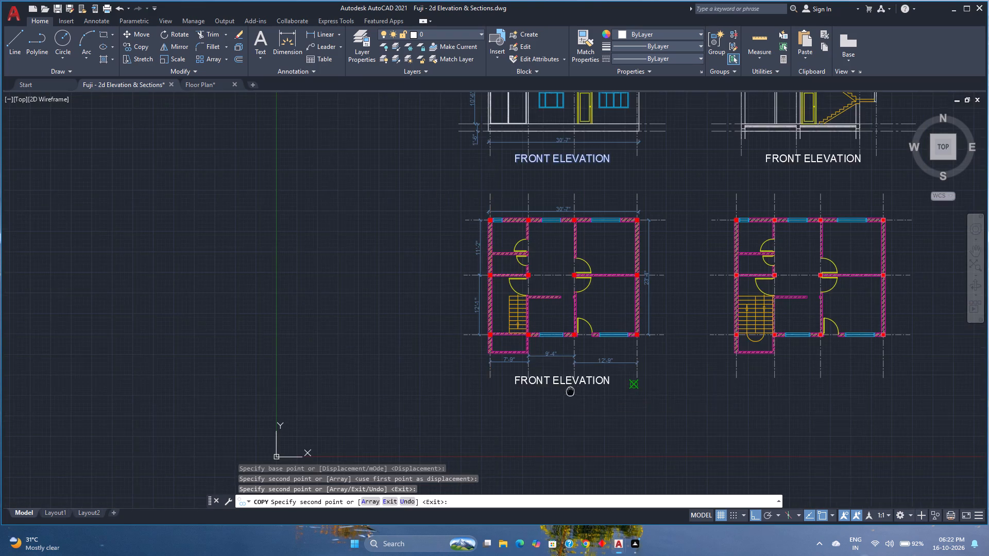
middle_drag(570, 391, 439, 378)
click(606, 367)
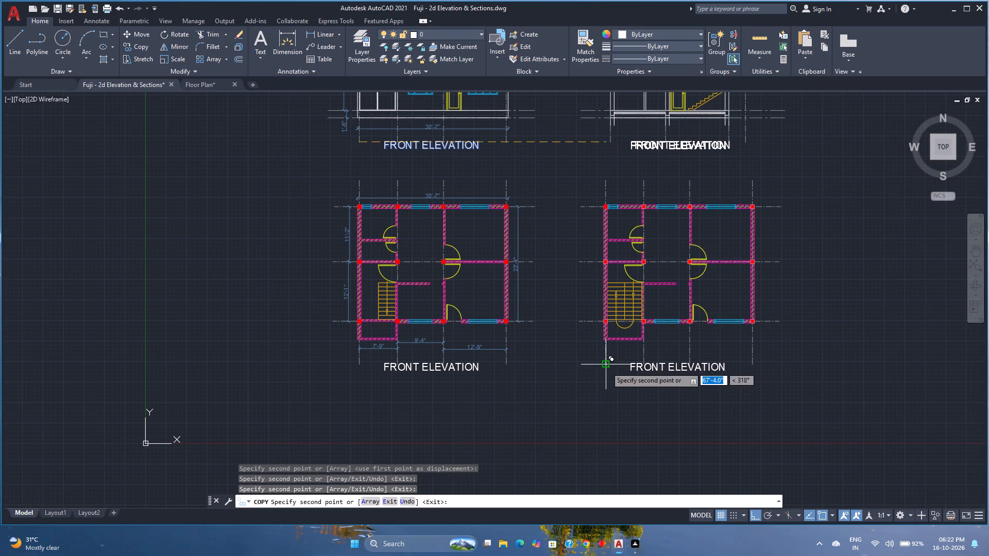
key(Escape)
Replace the copied title below the staircase section with X - Y SECTION ELEVATION.
scroll(596, 368, down, 1)
middle_drag(597, 368, 423, 434)
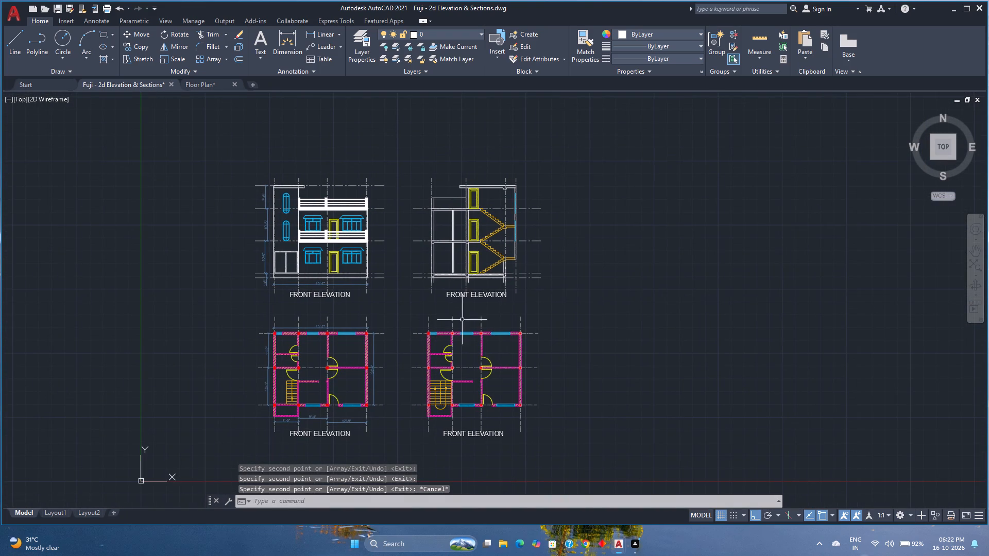
double_click(470, 296)
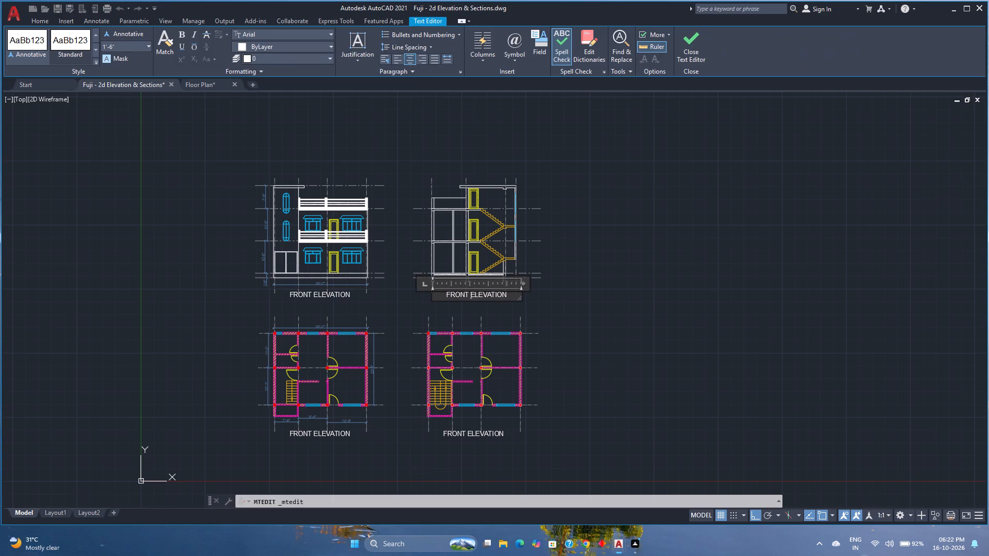
key(ctrl+a)
text(X -)
key(space)
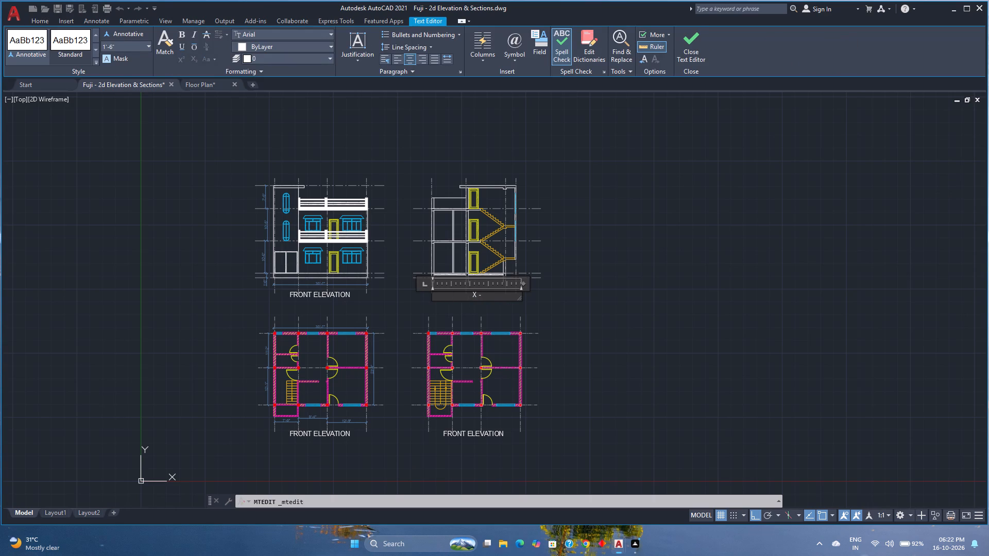
text(Y)
key(space)
text(SECTIO)
text(N ELEVATIO)
key(n)
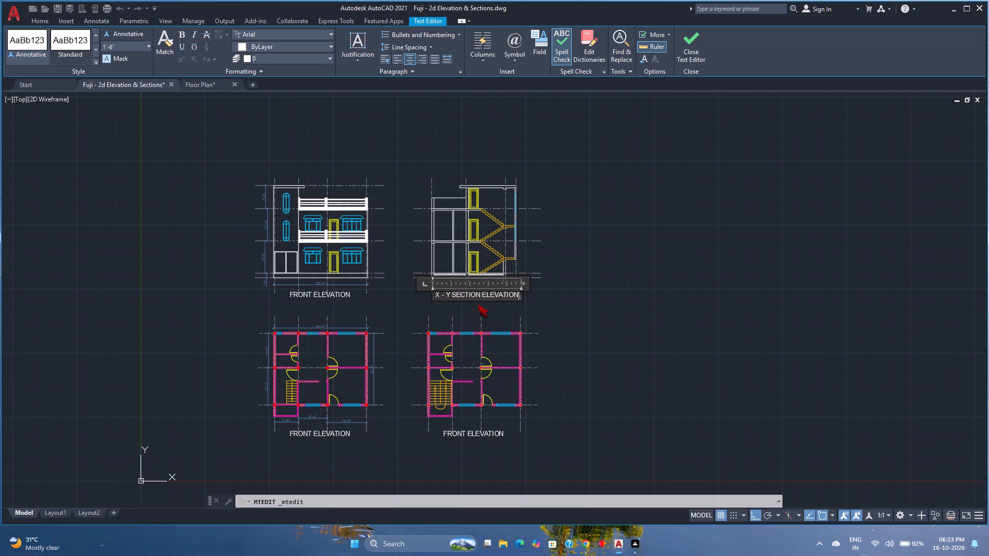
click(481, 294)
key(Right)
key(Left)
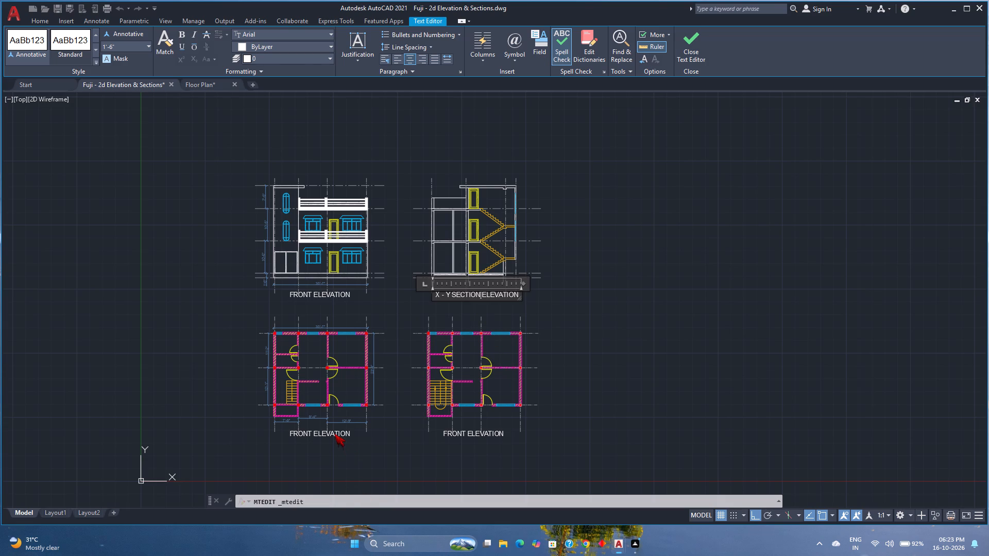
click(334, 433)
Open the copied title below the dimensioned floor plan for editing and clear all of its text.
double_click(334, 433)
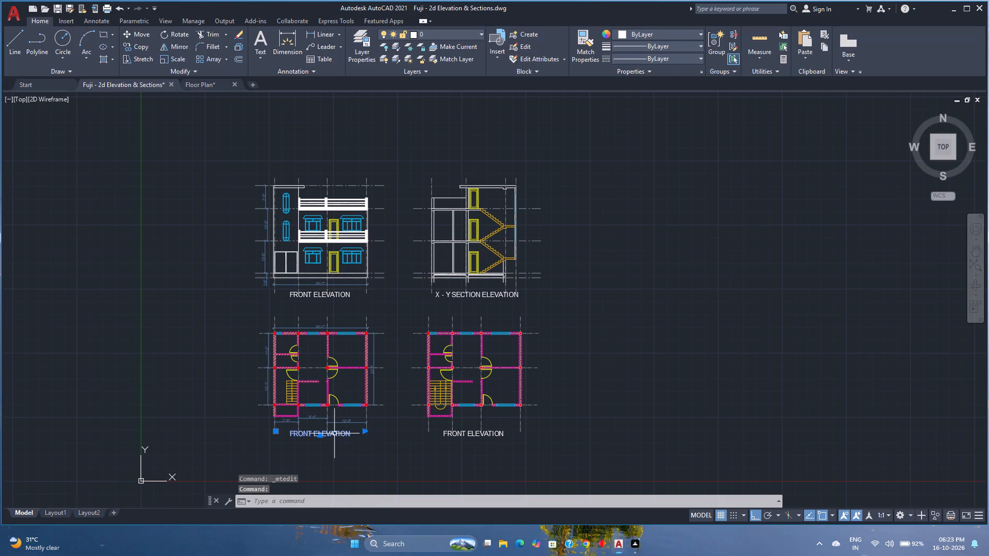
double_click(334, 433)
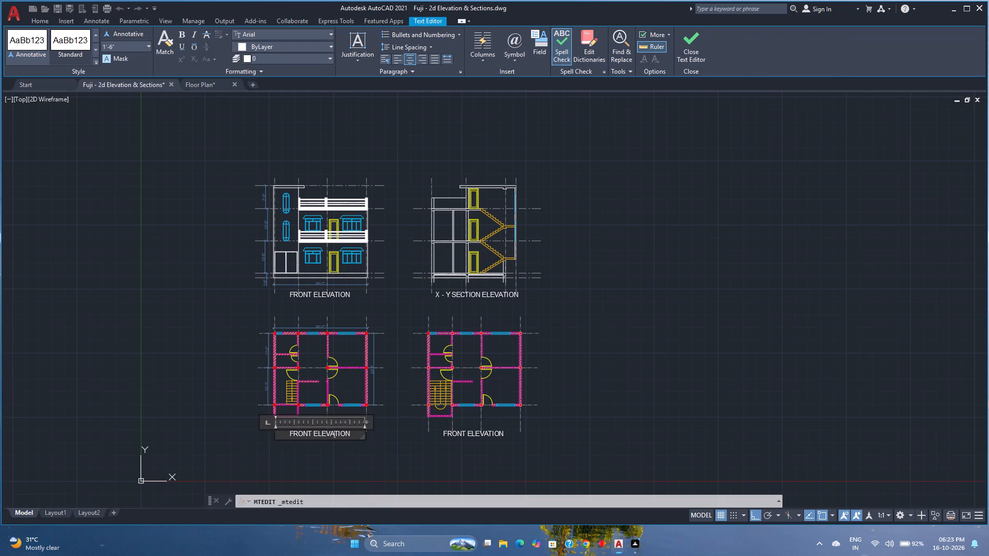
key(ctrl+a)
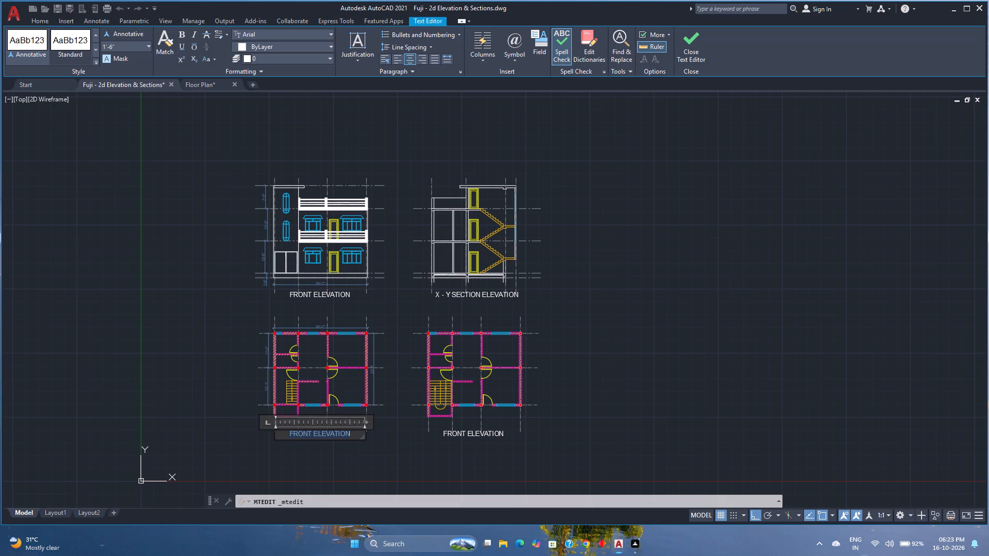
text(FIR)
key(s)
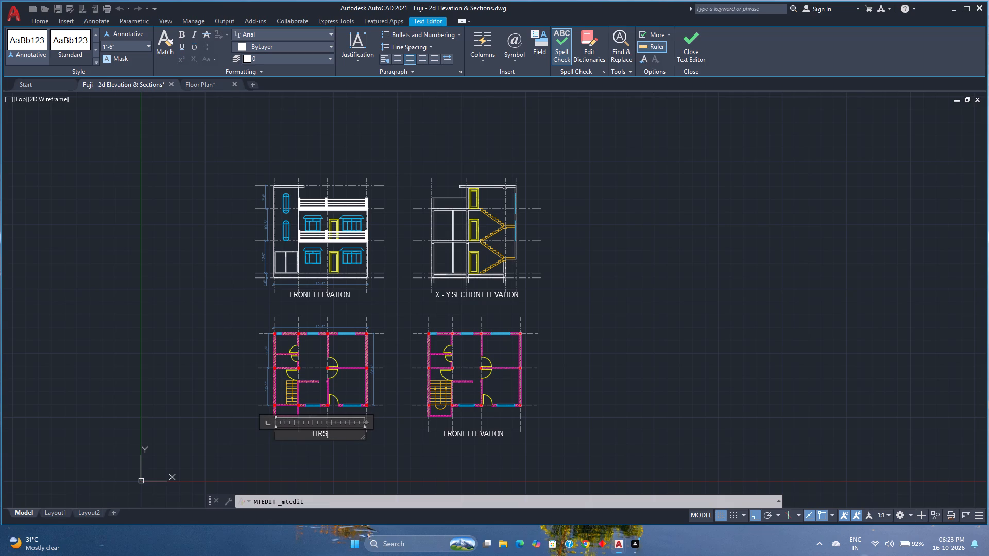
key(BackSpace)
key(BackSpace)
key(BackSpace)
key(BackSpace)
key(BackSpace)
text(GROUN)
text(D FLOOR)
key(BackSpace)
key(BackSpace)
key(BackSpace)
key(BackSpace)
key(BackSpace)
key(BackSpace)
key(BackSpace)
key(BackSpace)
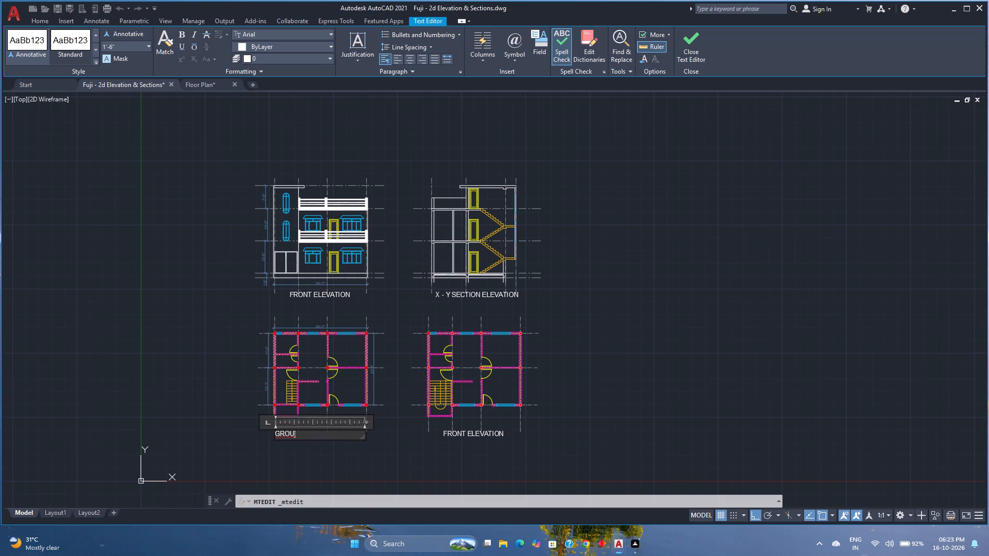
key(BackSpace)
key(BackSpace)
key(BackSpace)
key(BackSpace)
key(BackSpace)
Center the emptied title below the dimensioned floor plan and enter GROUND FLOOR as its text.
click(405, 57)
text(GRO)
click(317, 433)
text(GROUND)
key(space)
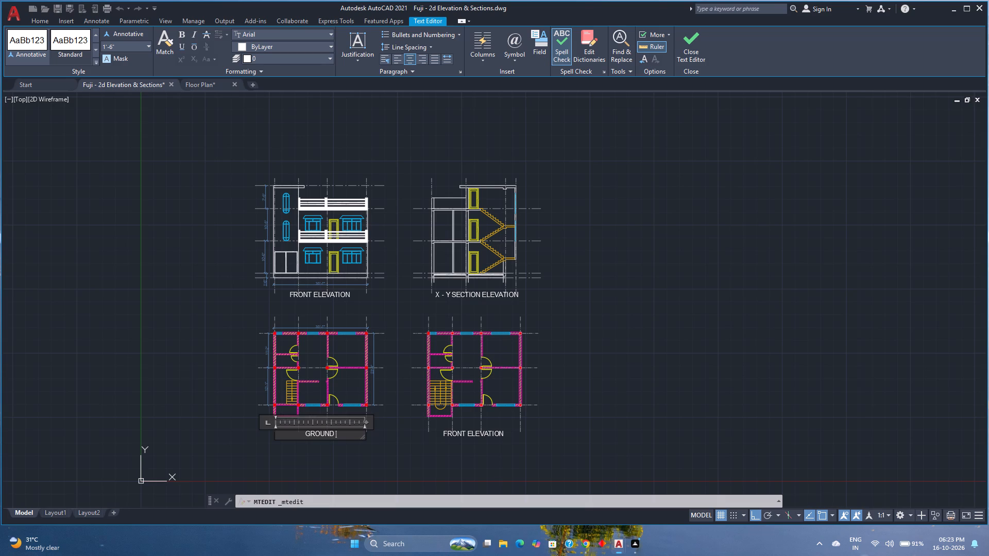
text(FLOOR)
click(684, 62)
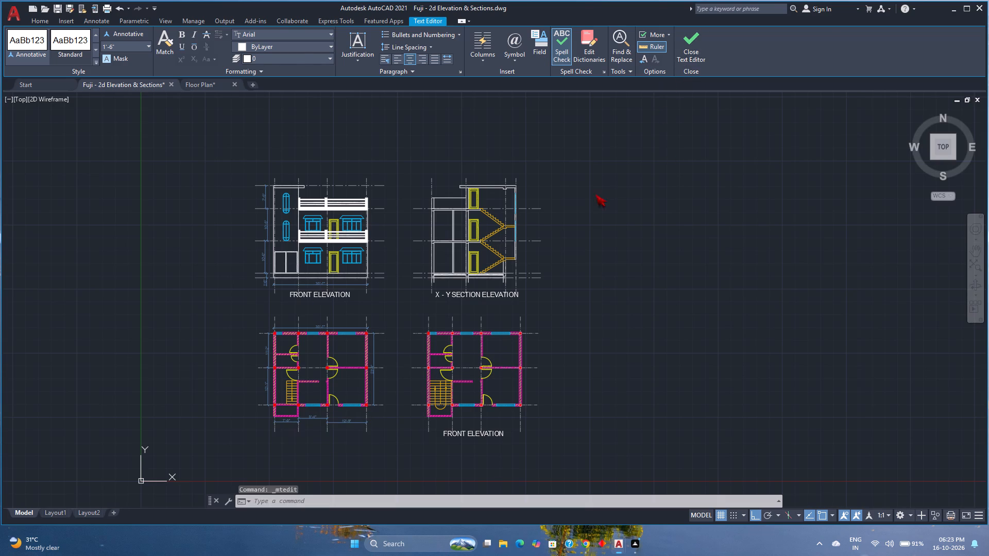
Replace the copied FRONT ELEVATION title below the undimensioned floor plan with FIRST FLOOR.
double_click(467, 434)
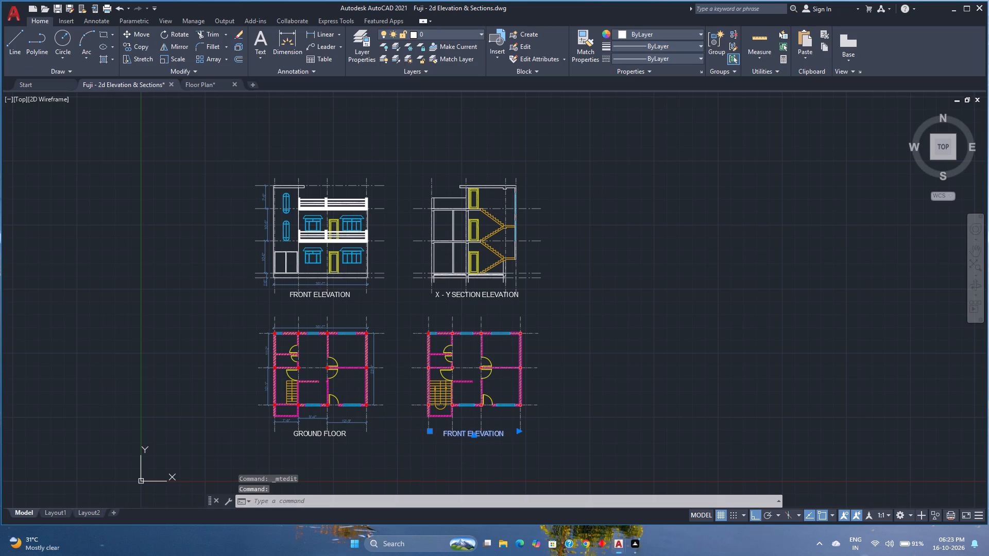
key(ctrl+a)
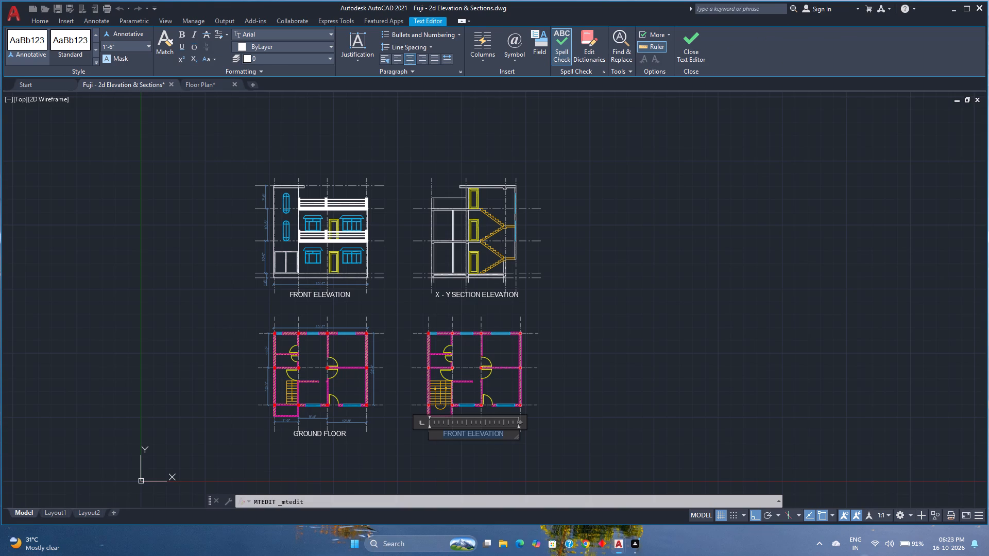
text(FIRST)
key(space)
text(FLOOR)
click(596, 360)
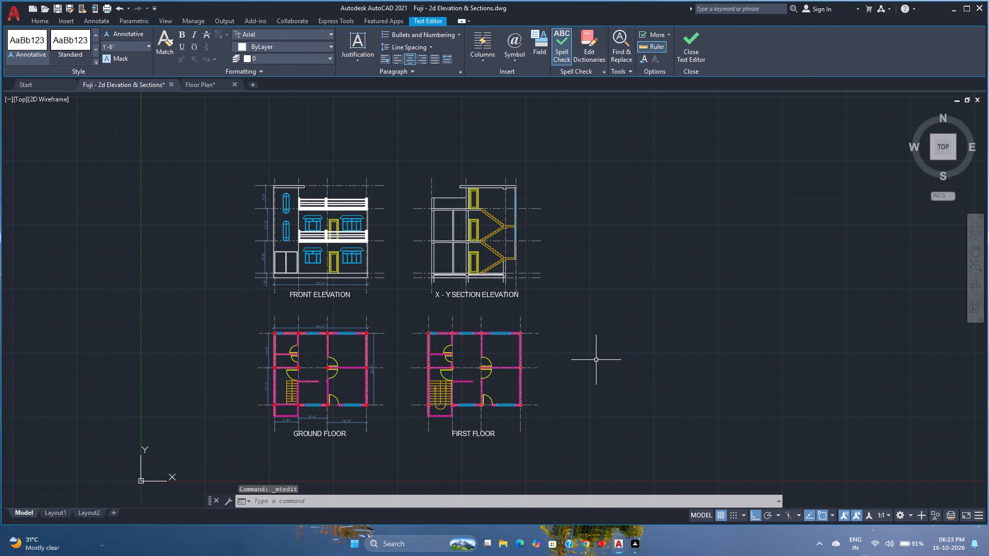
Change the font of the whole FRONT ELEVATION title to Times New Roman.
double_click(322, 297)
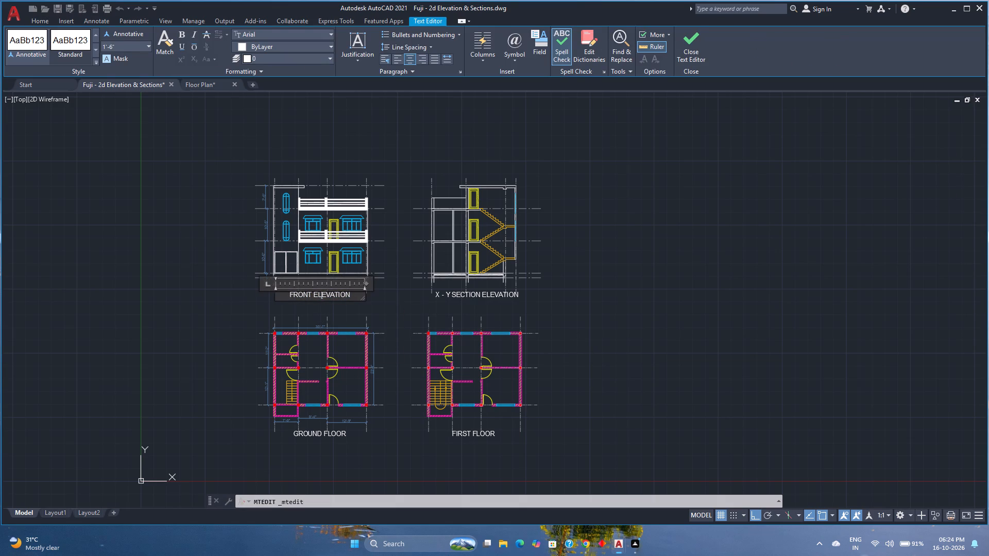
key(ctrl+a)
click(247, 36)
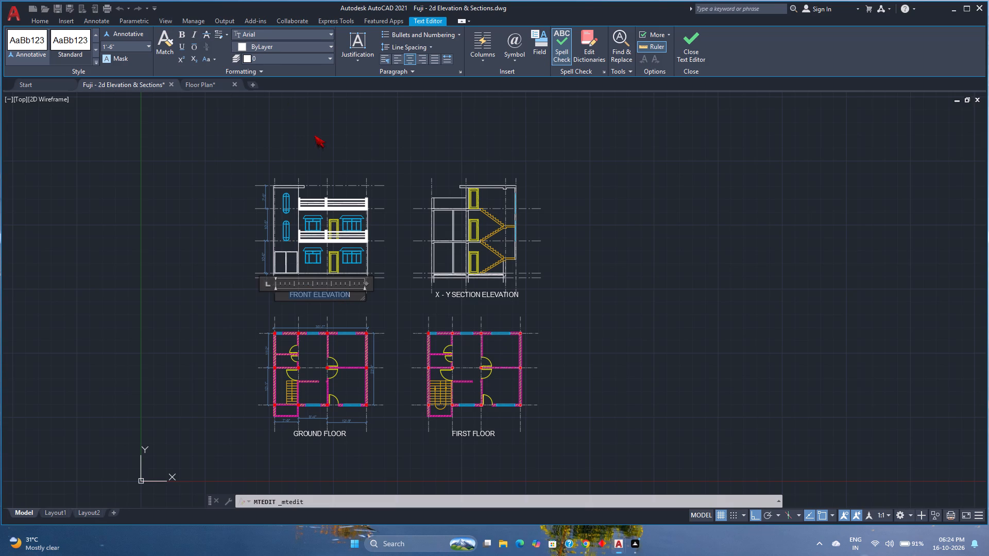
key(t)
key(i)
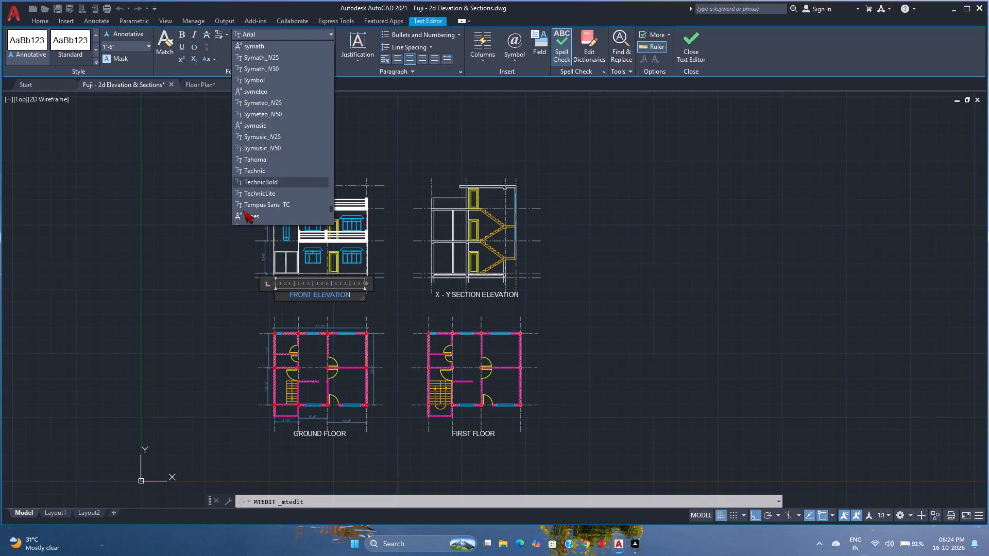
scroll(241, 214, down, 3)
click(294, 128)
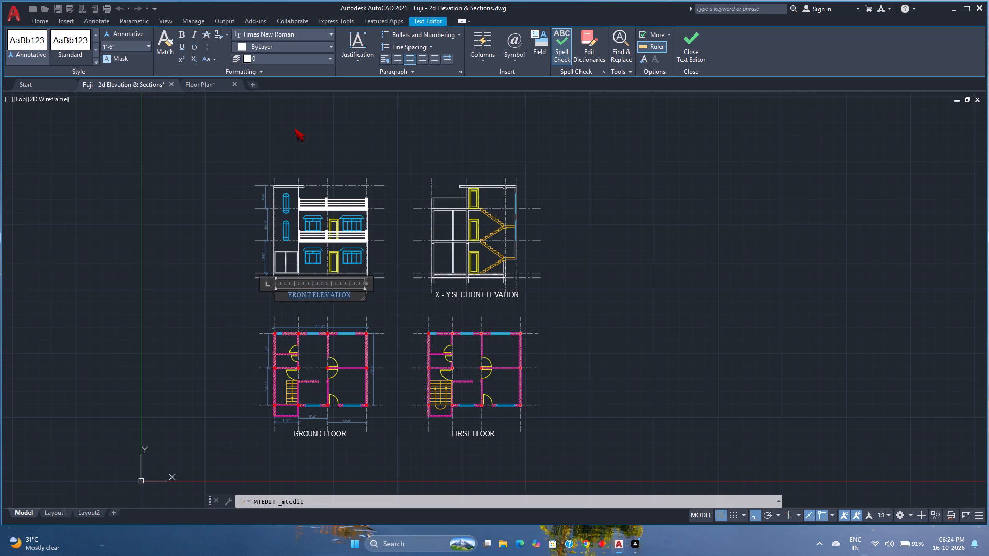
click(703, 54)
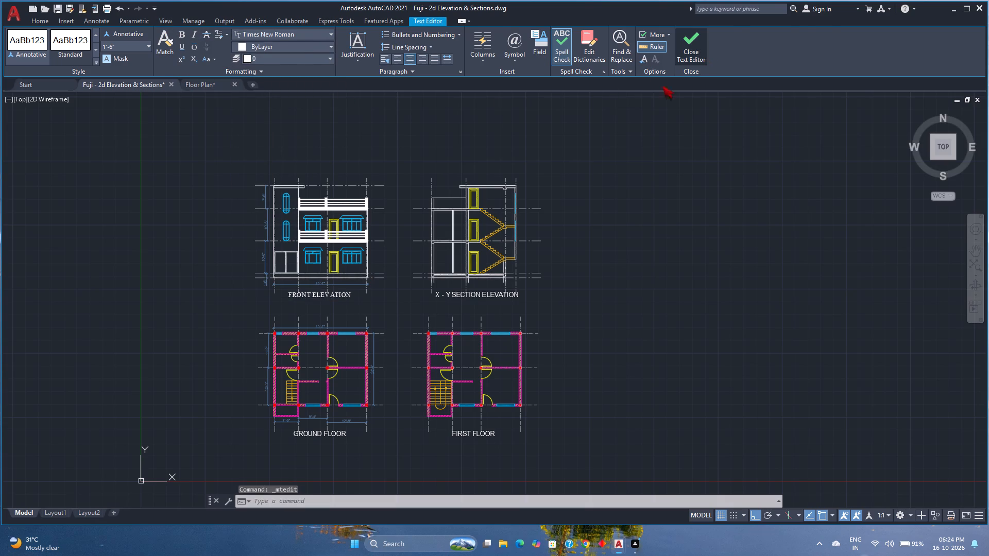
Change the font of the whole X - Y SECTION ELEVATION title to Times New Roman.
double_click(479, 296)
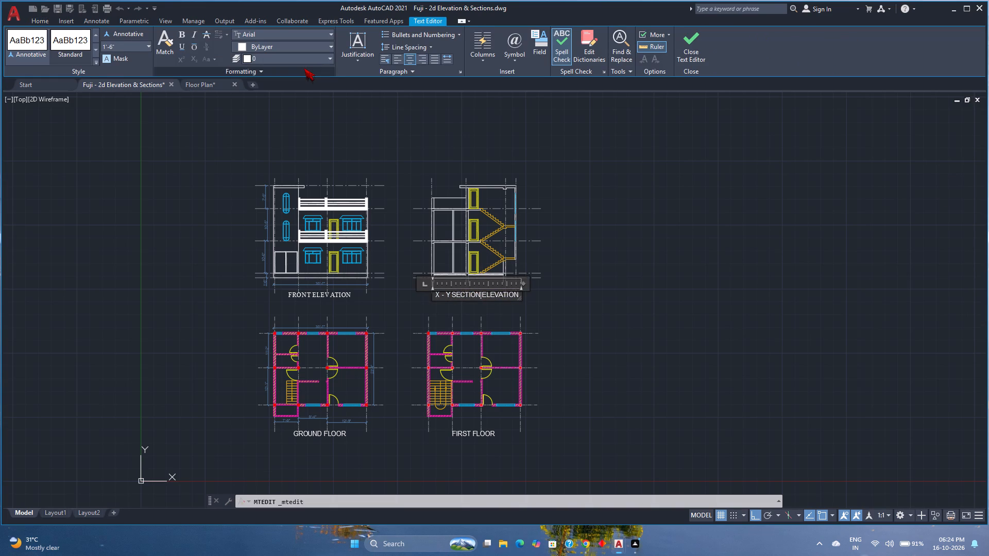
key(ctrl+a)
click(252, 34)
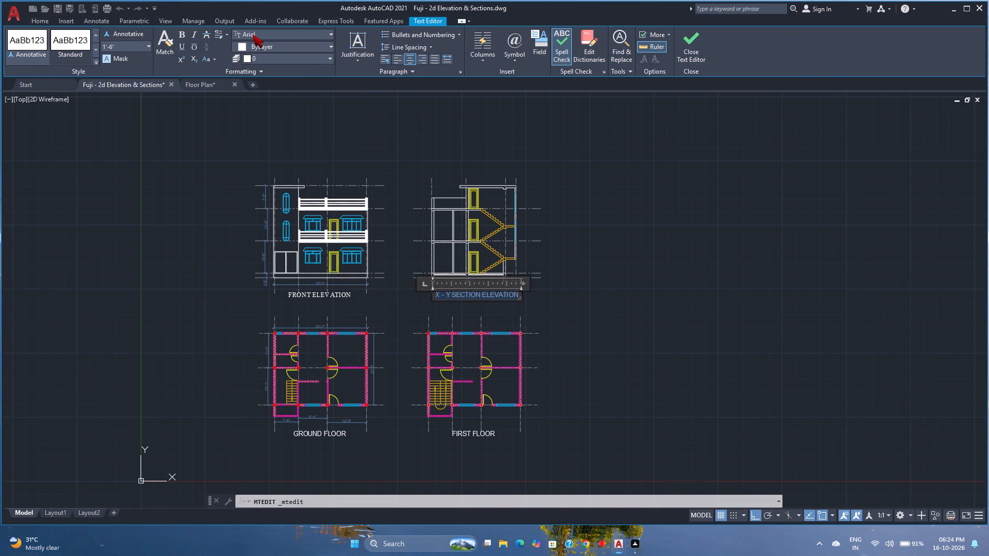
text(TI)
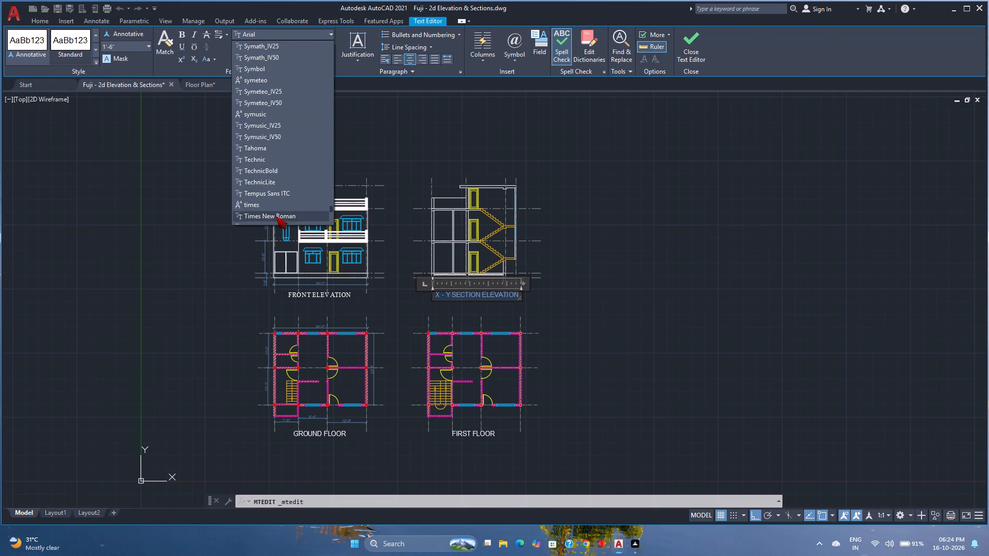
scroll(276, 212, down, 2)
click(290, 149)
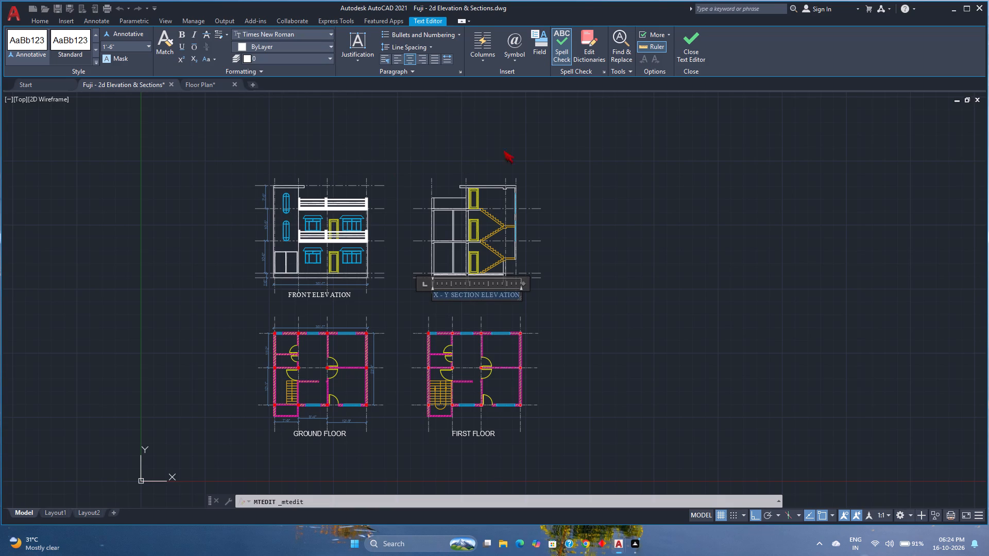
click(680, 59)
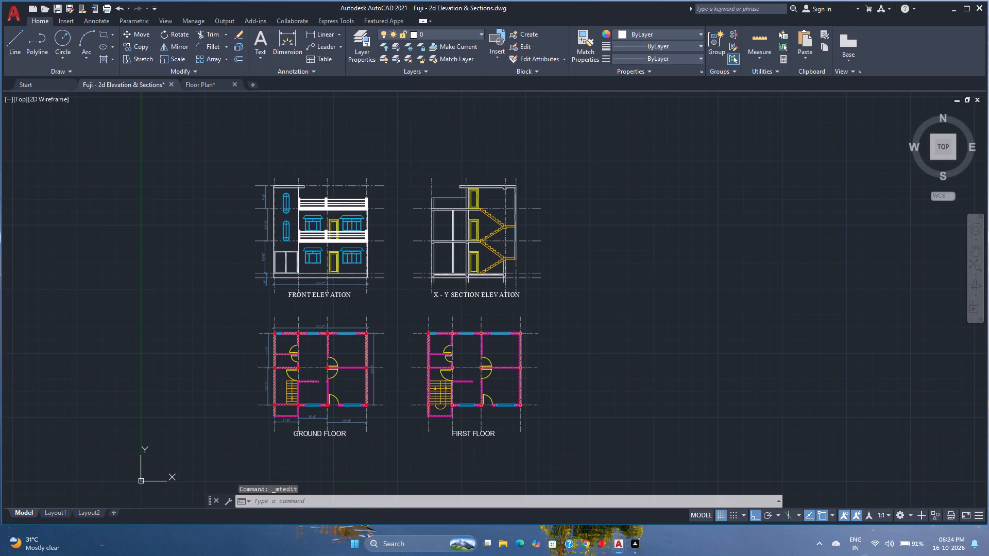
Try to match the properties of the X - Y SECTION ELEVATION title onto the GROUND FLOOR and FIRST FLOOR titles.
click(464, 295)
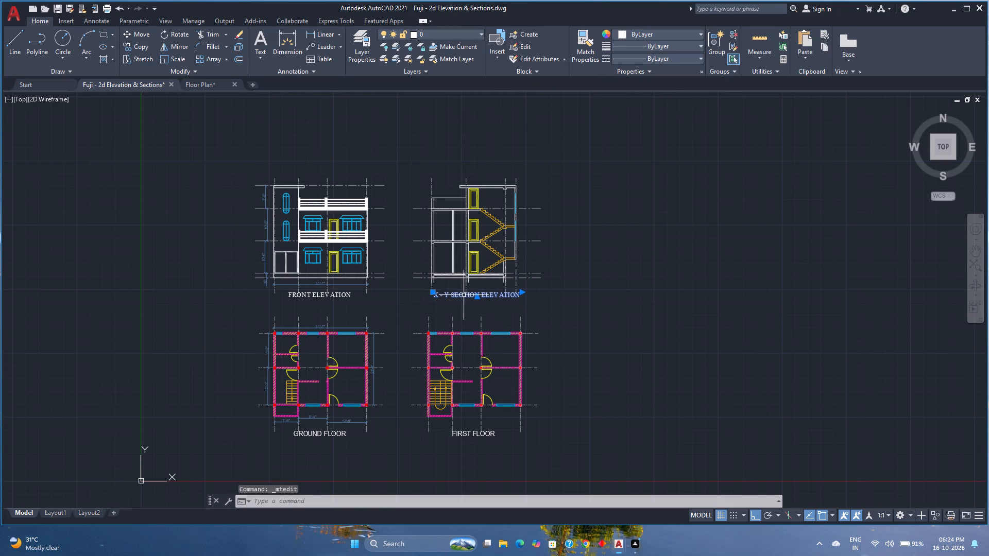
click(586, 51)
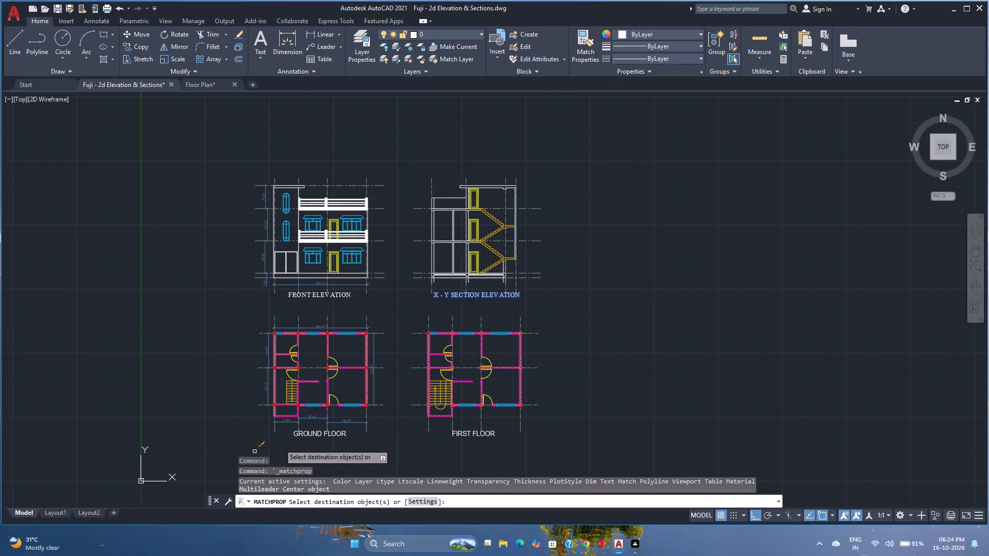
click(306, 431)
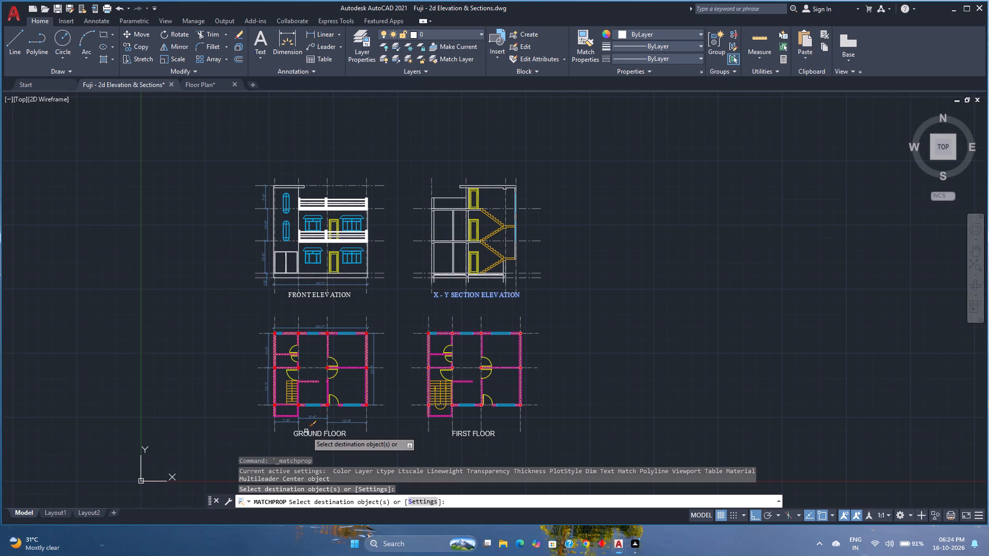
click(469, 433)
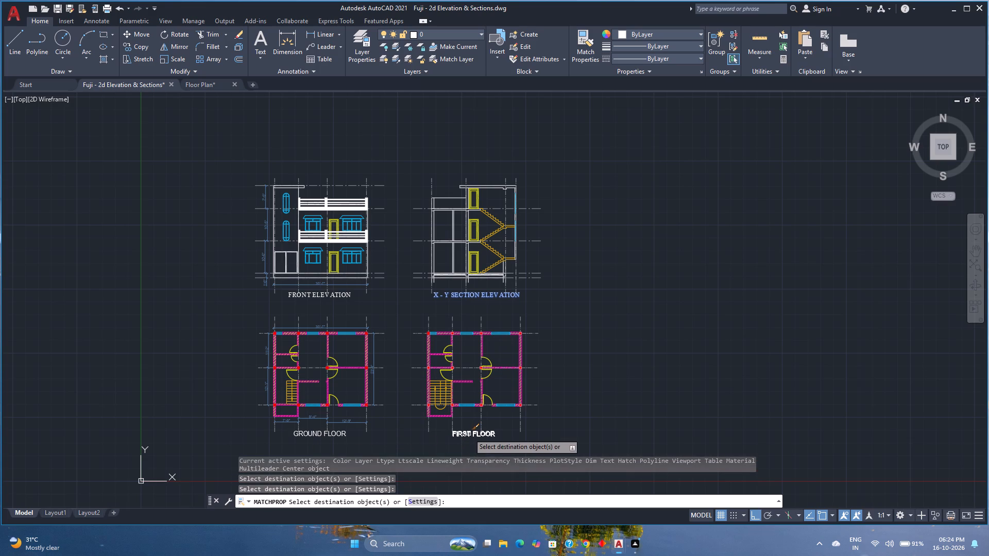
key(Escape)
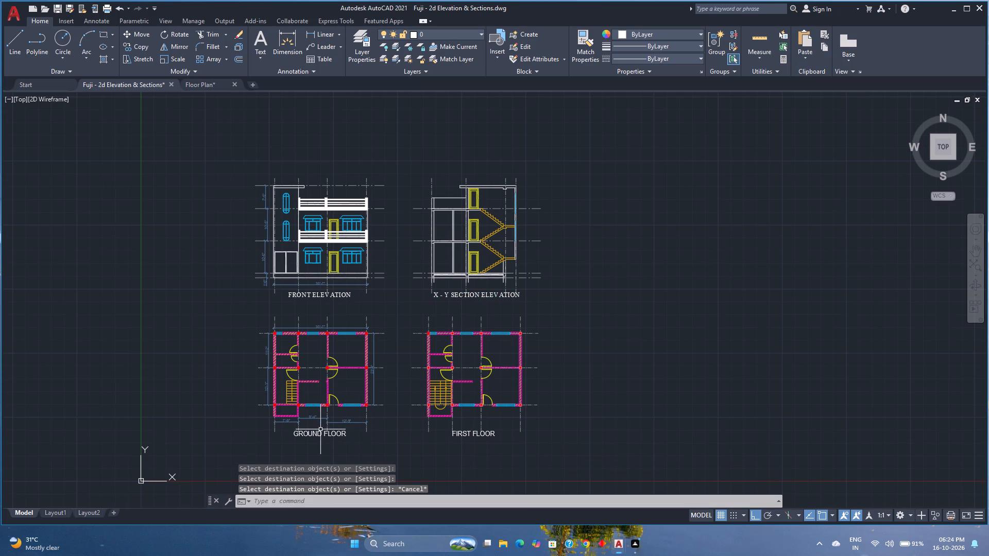
Change the font of the whole GROUND FLOOR title to Times New Roman.
double_click(319, 432)
key(ctrl+a)
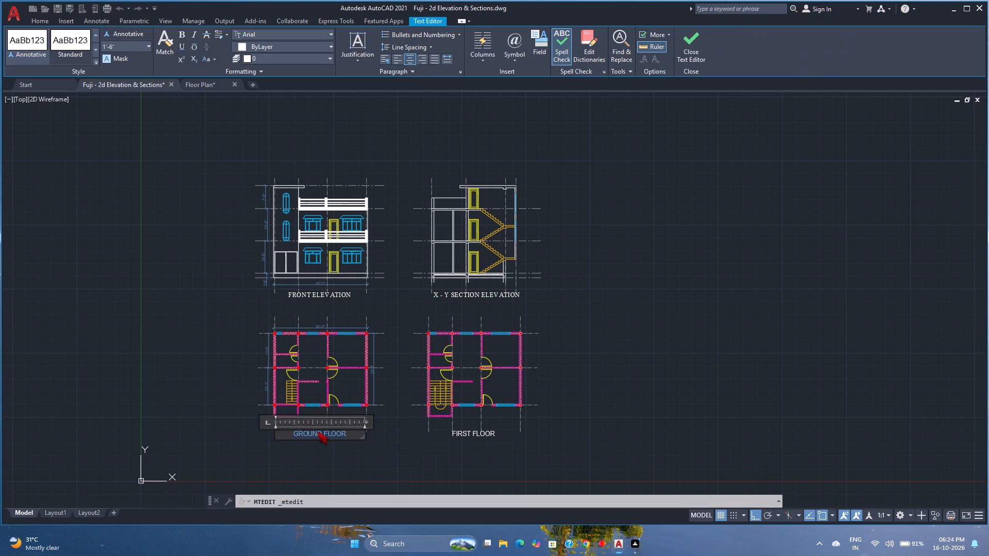
click(293, 37)
text(TI)
scroll(288, 182, down, 2)
click(288, 156)
click(684, 62)
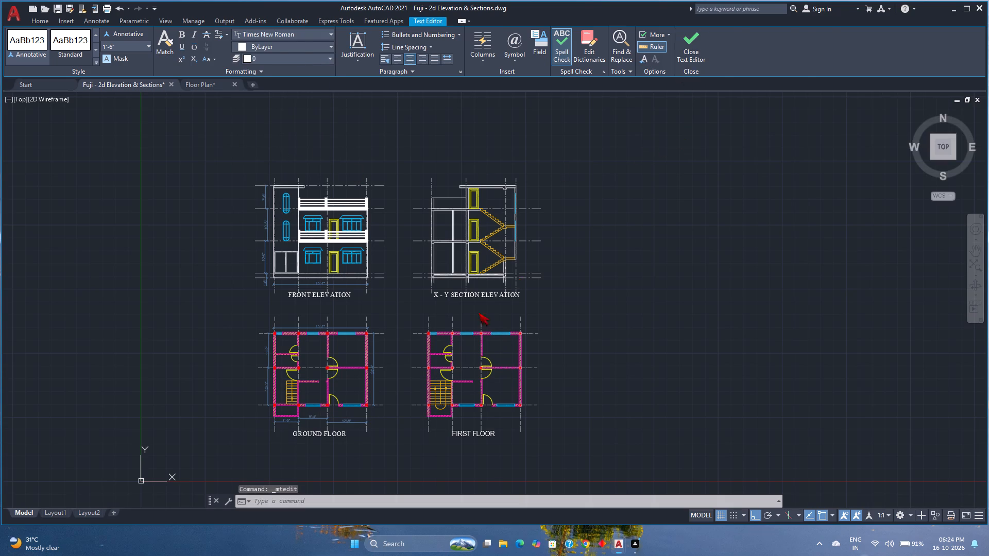
Change the font of the whole FIRST FLOOR title to Times New Roman.
double_click(467, 432)
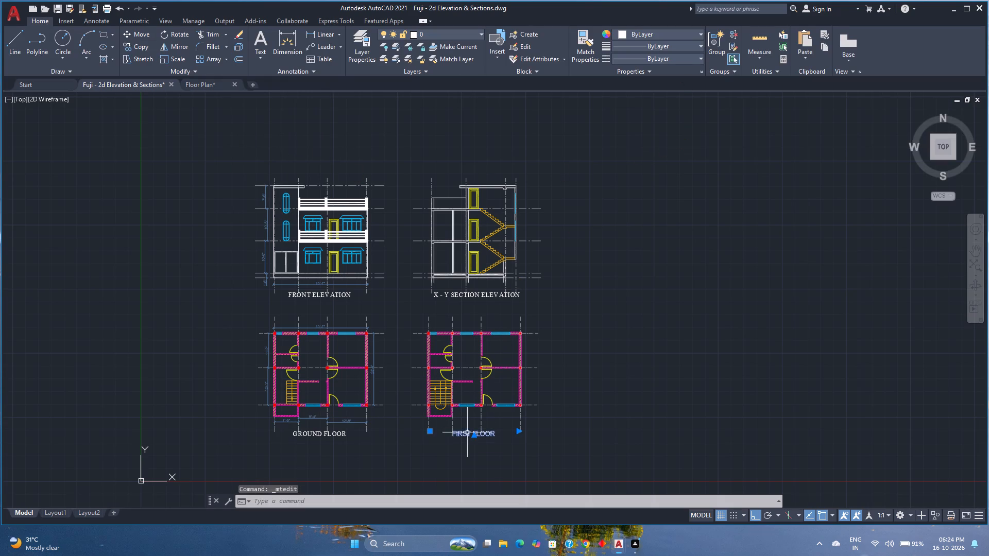
key(ctrl+a)
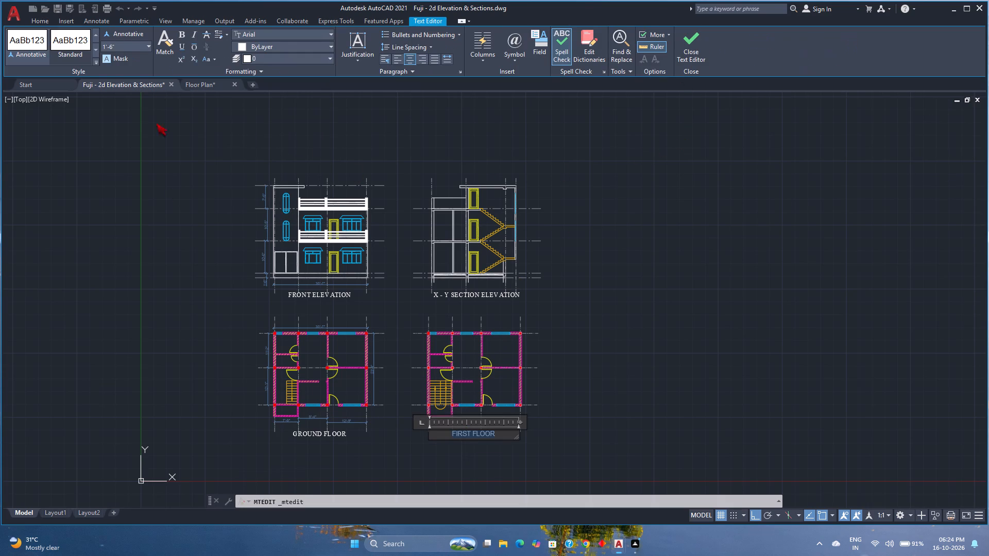
click(283, 36)
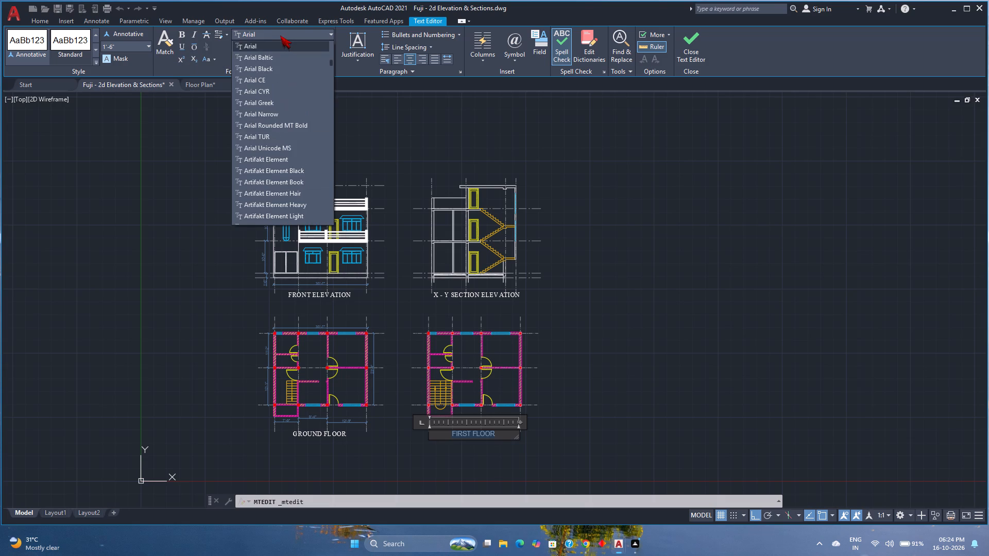
key(t)
key(i)
scroll(234, 177, down, 2)
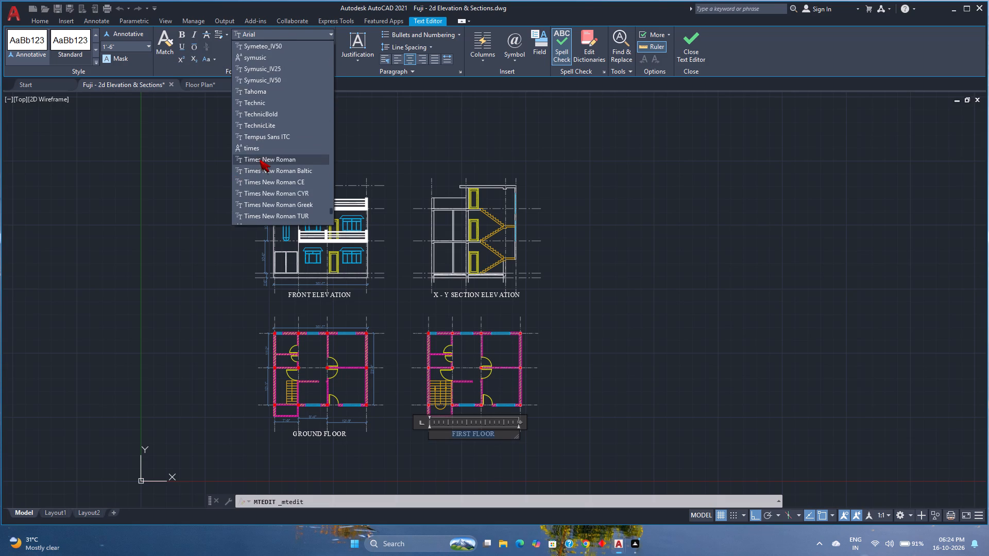
click(259, 159)
click(692, 58)
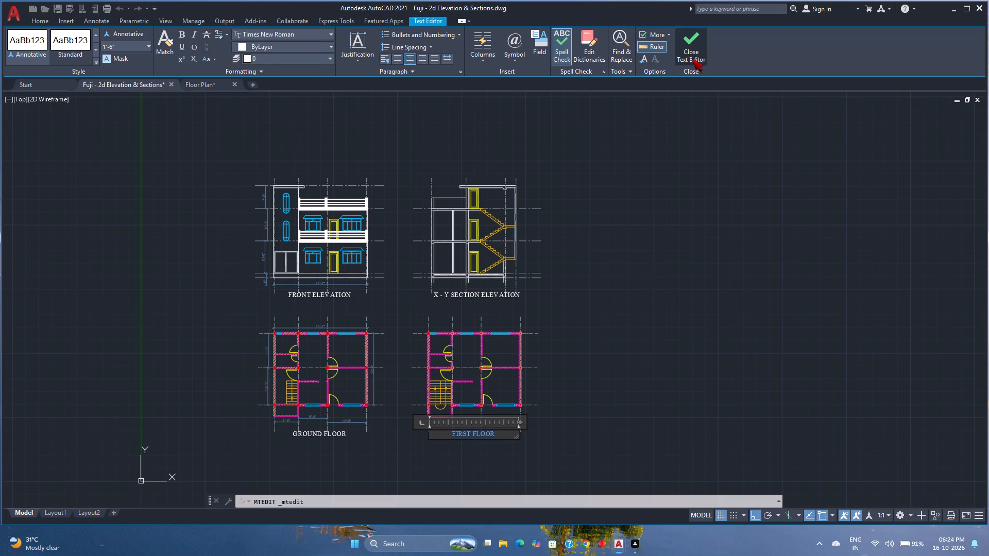
Select all four view titles as similar objects and move them together slightly downward, farther below their drawings.
click(435, 292)
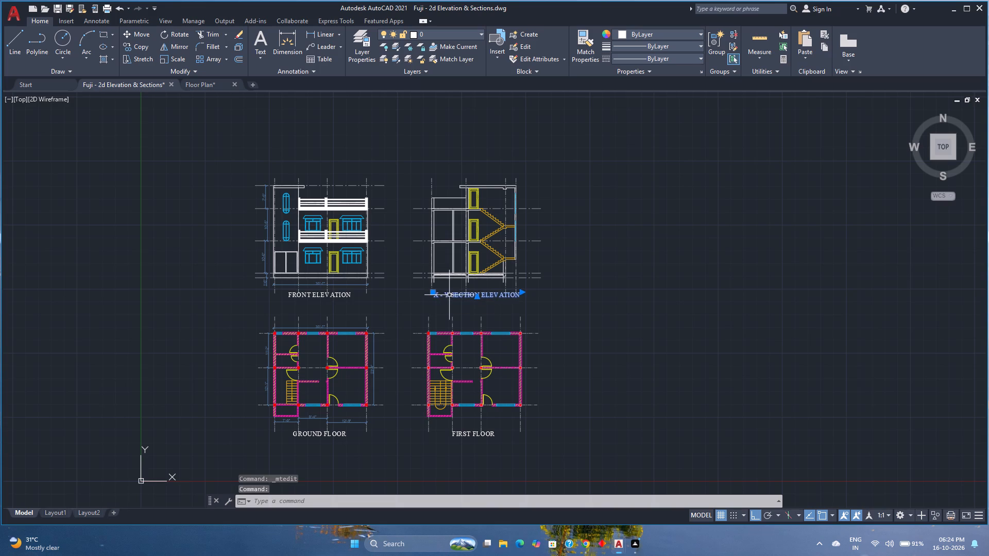
right_click(449, 295)
click(520, 207)
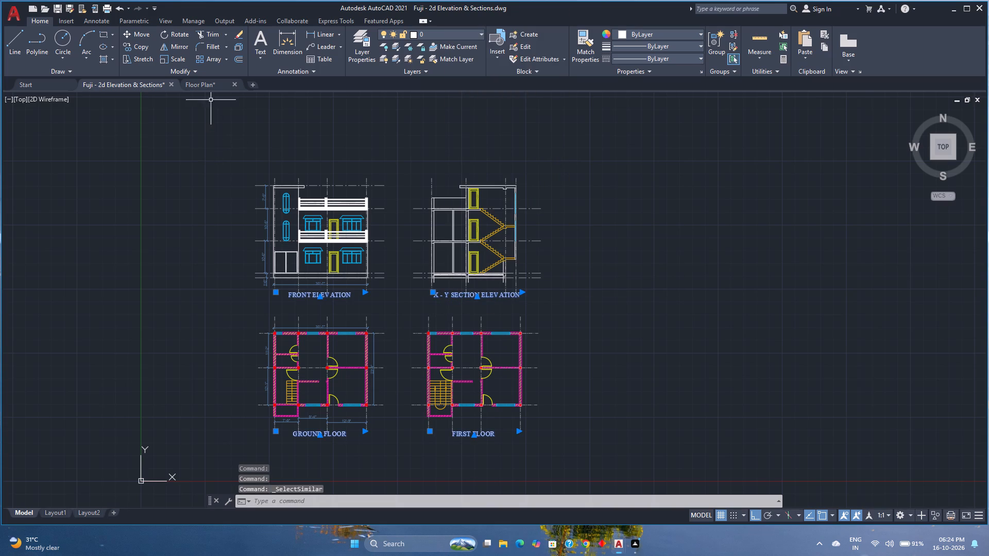
click(139, 37)
scroll(245, 302, up, 3)
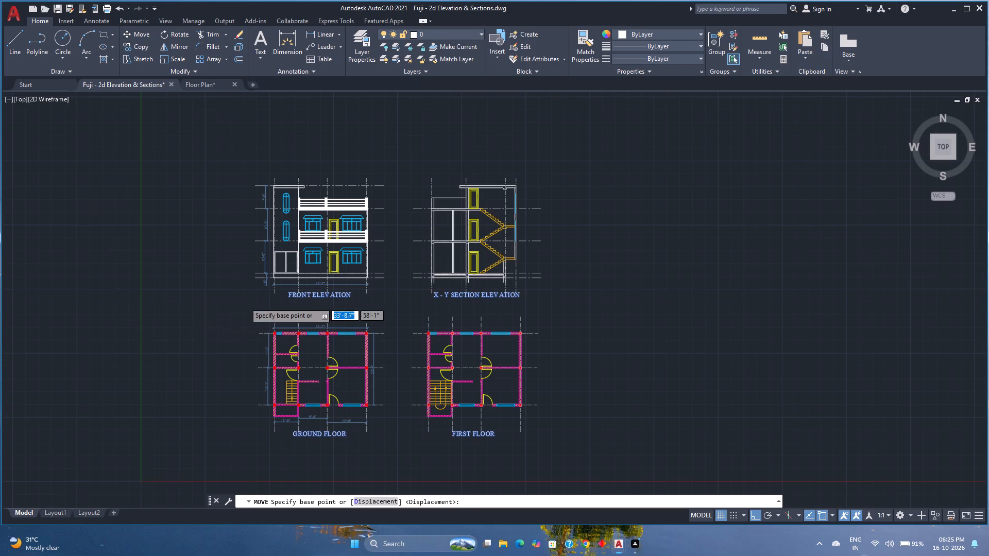
scroll(318, 296, up, 2)
click(324, 255)
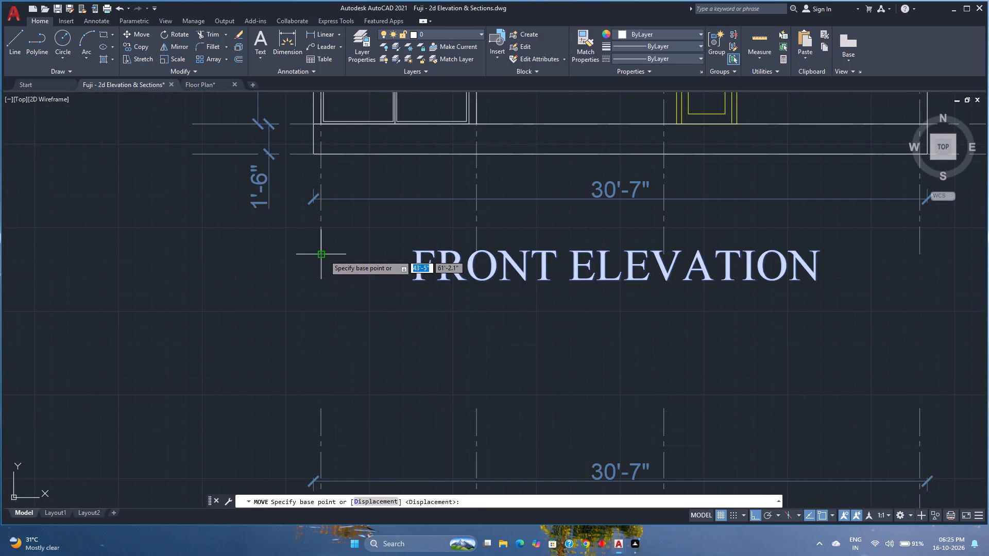
click(326, 270)
Save the elevation and sections drawing.
scroll(326, 270, down, 3)
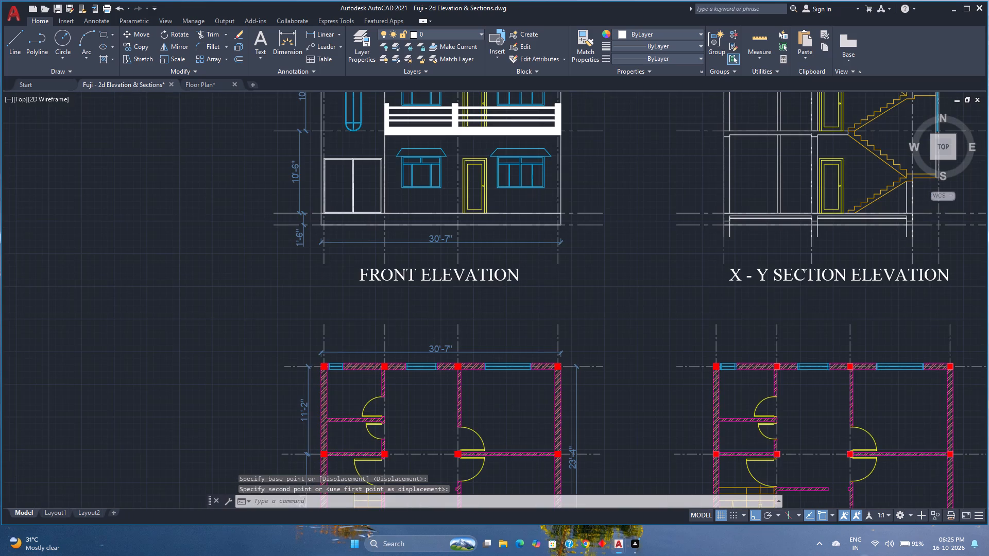
scroll(335, 289, down, 2)
middle_drag(335, 289, 330, 267)
middle_click(330, 267)
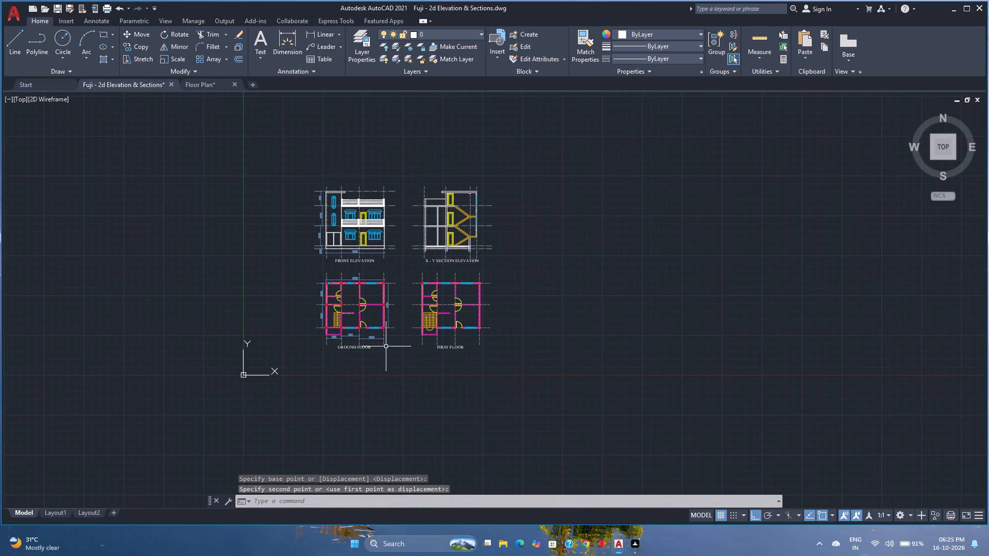
key(ctrl+s)
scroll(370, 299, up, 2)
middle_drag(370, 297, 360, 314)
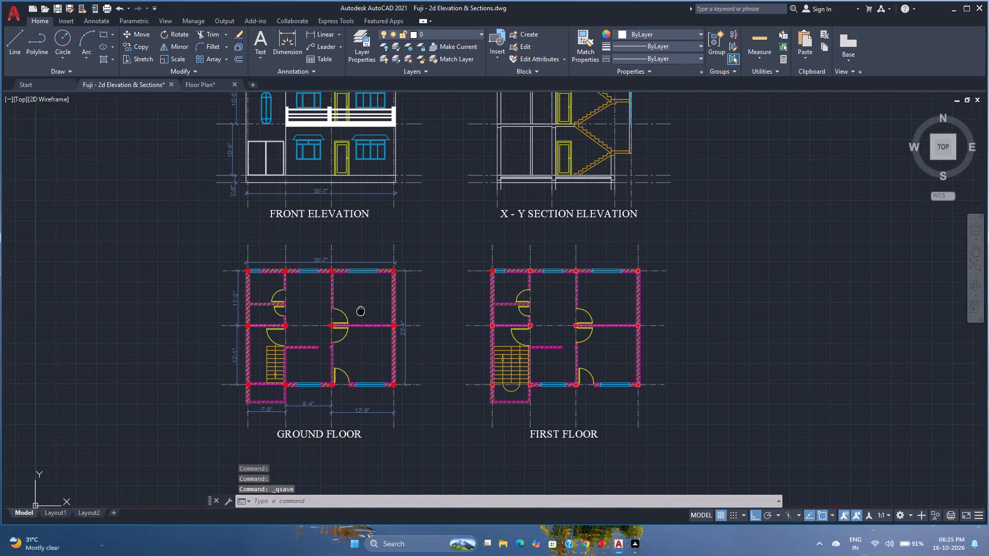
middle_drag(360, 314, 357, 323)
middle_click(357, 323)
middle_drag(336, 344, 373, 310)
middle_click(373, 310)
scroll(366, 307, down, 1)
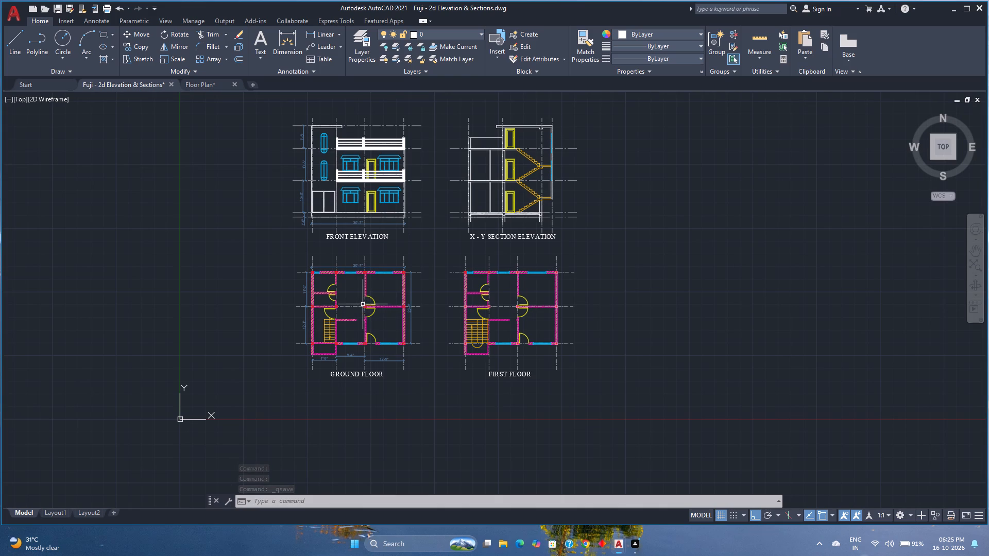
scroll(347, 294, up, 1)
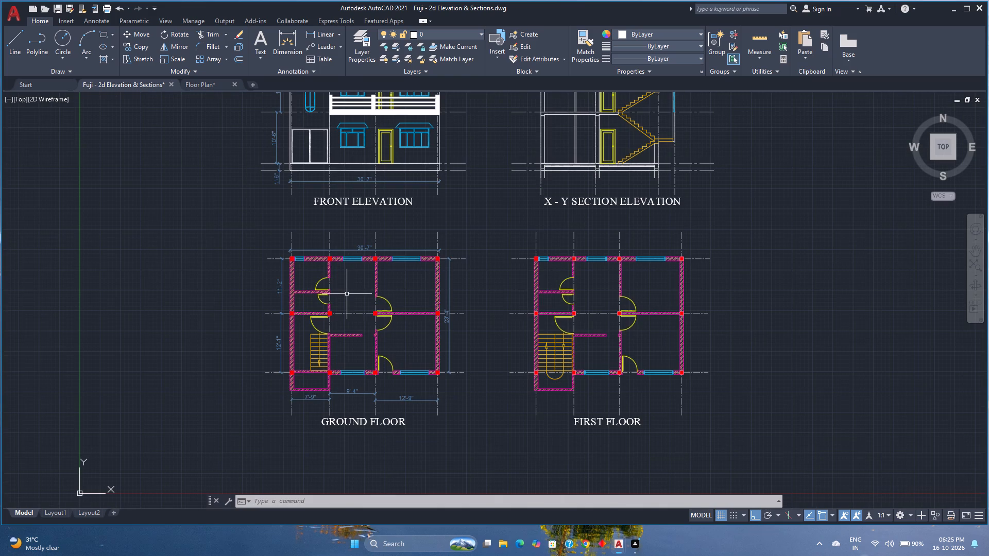
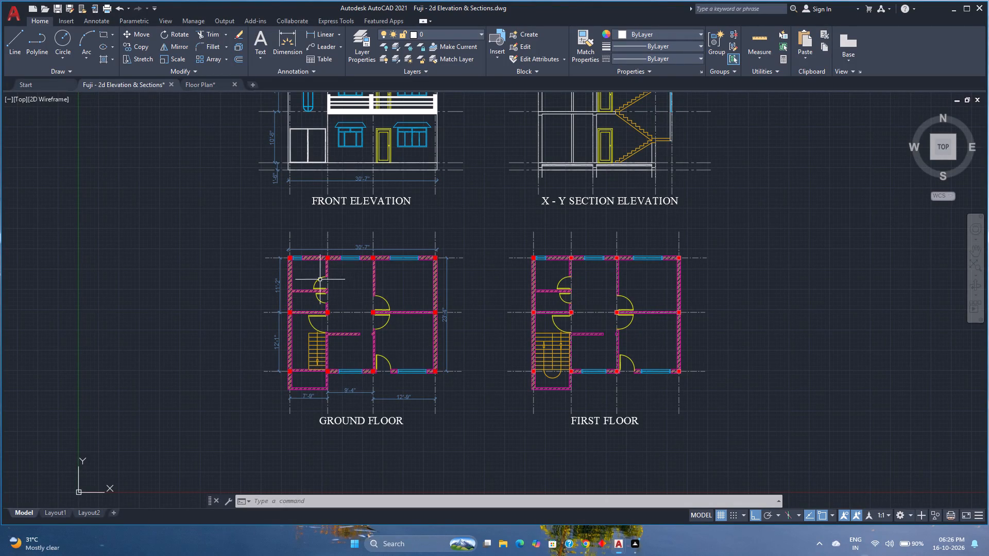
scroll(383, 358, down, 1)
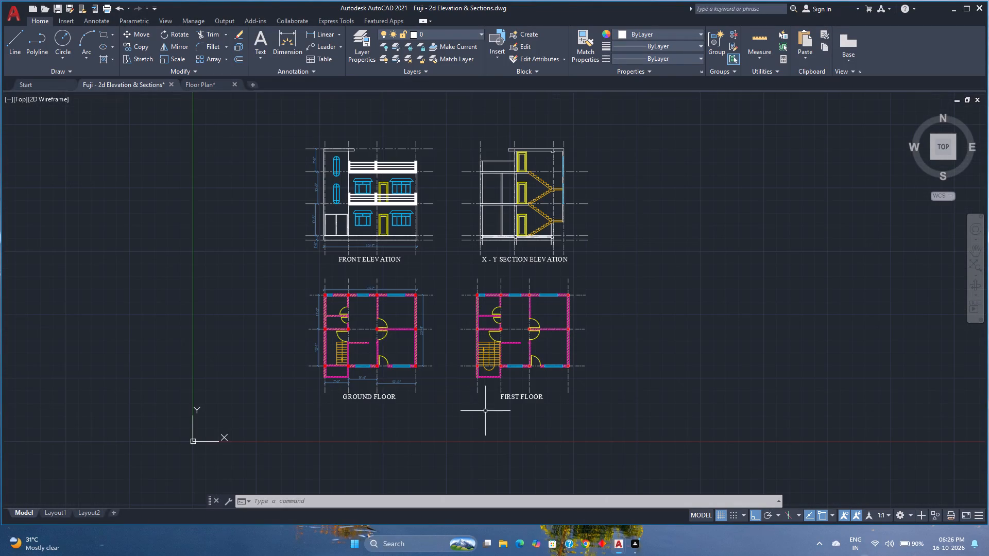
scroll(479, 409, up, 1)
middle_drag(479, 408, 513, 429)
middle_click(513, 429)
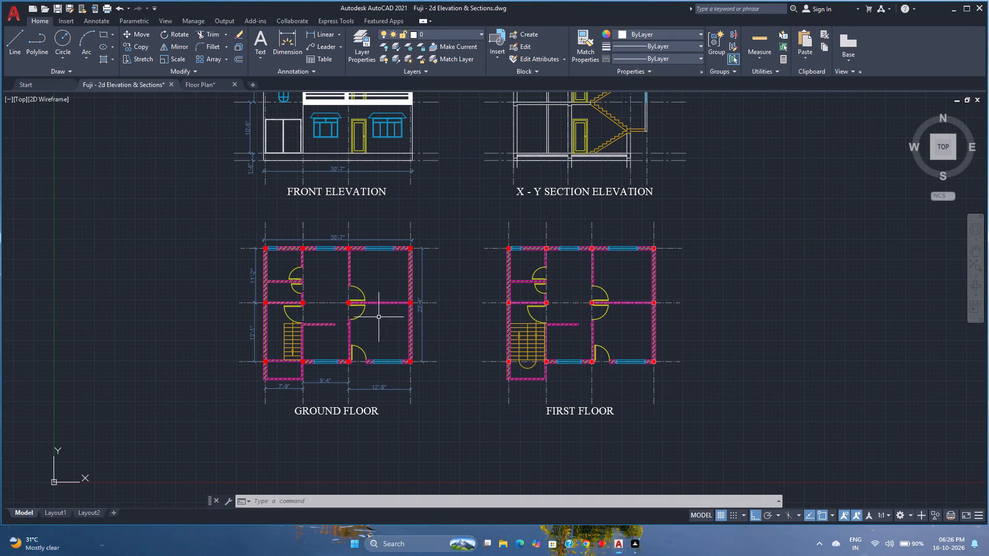
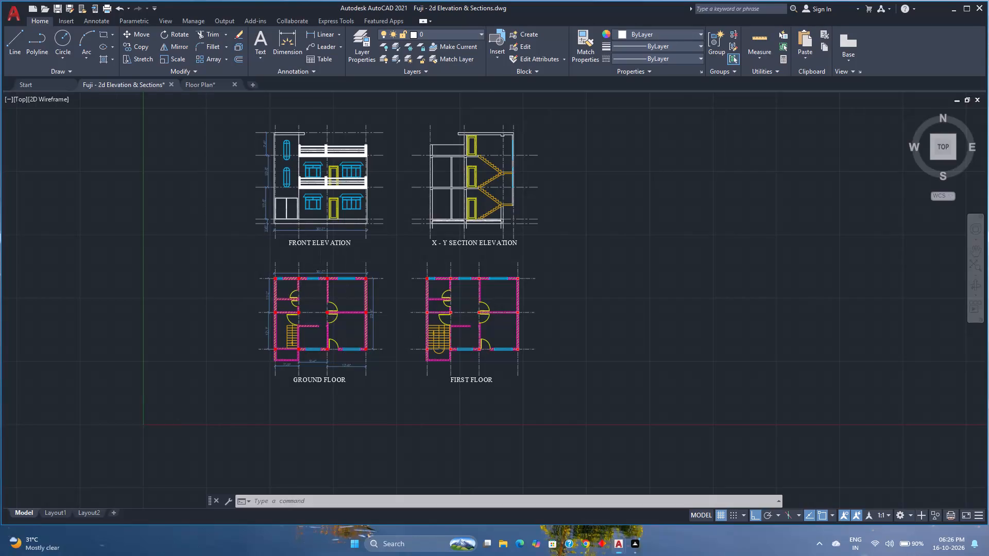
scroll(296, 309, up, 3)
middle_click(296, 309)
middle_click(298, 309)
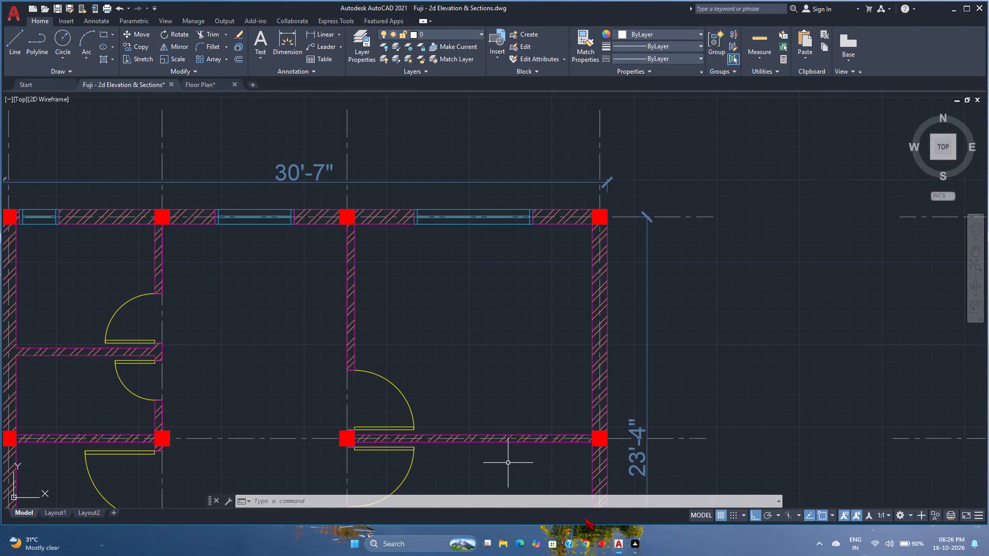
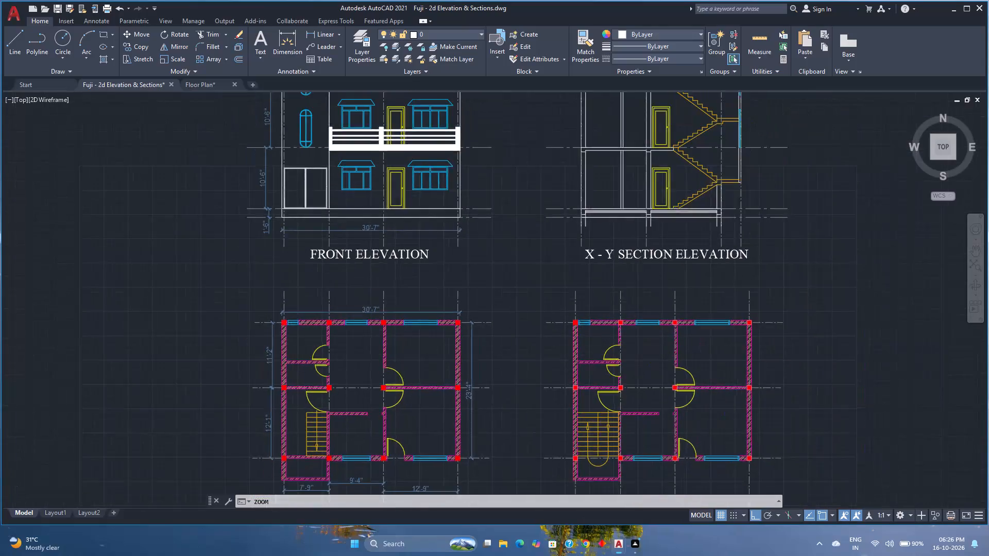
Add the multiline text "T & B" in Times New Roman, 9" high, inside the ground floor plan's upper-left room.
middle_click(350, 329)
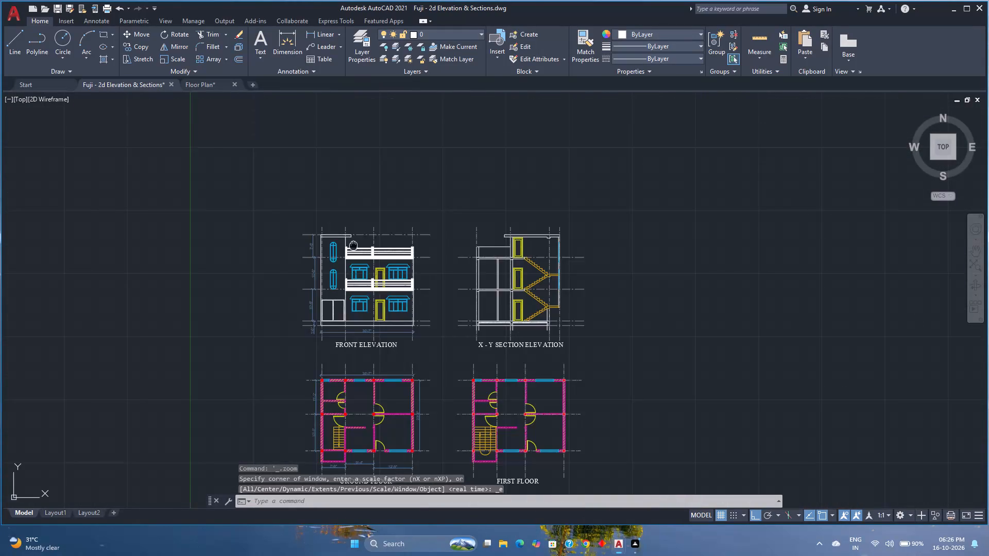
scroll(348, 340, up, 2)
middle_drag(360, 359, 353, 271)
middle_click(353, 259)
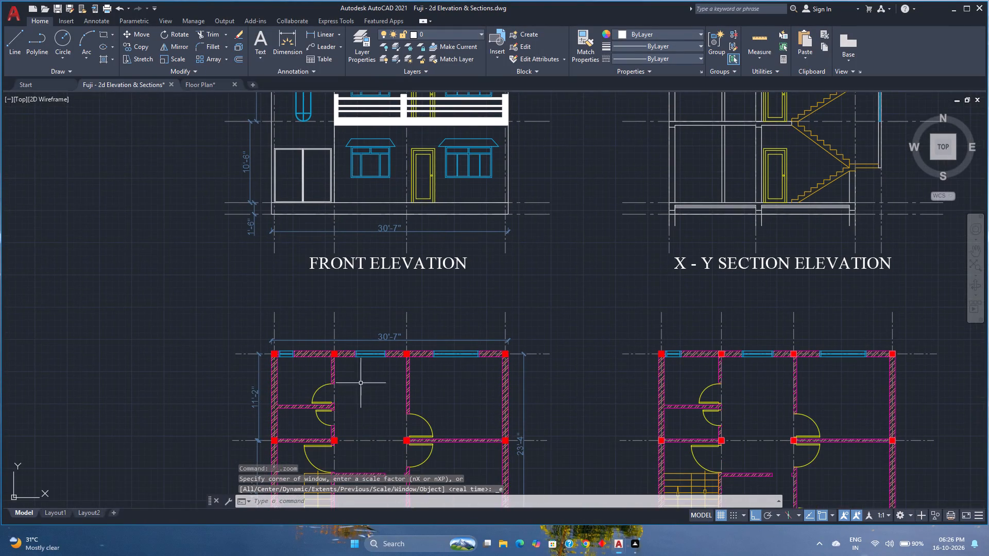
middle_drag(366, 395, 349, 302)
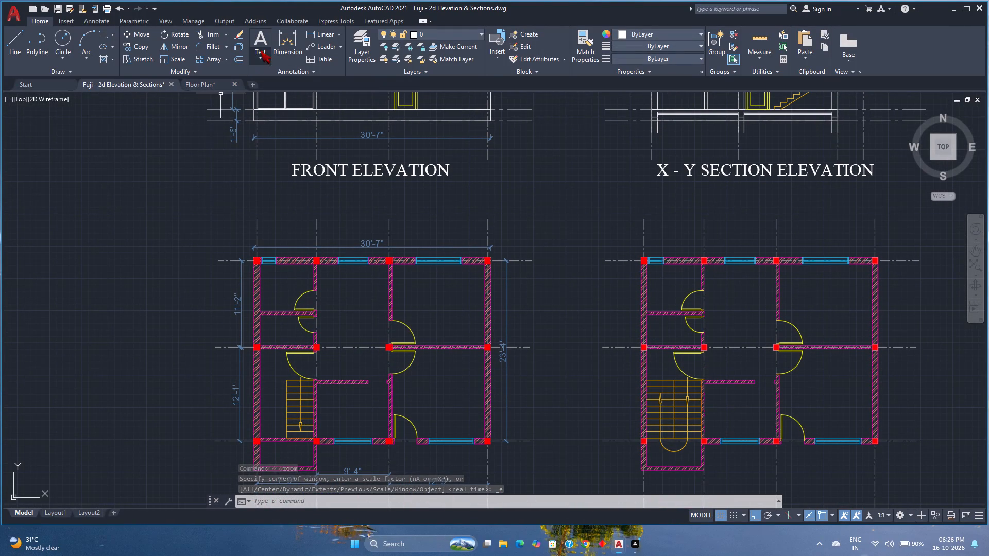
click(260, 37)
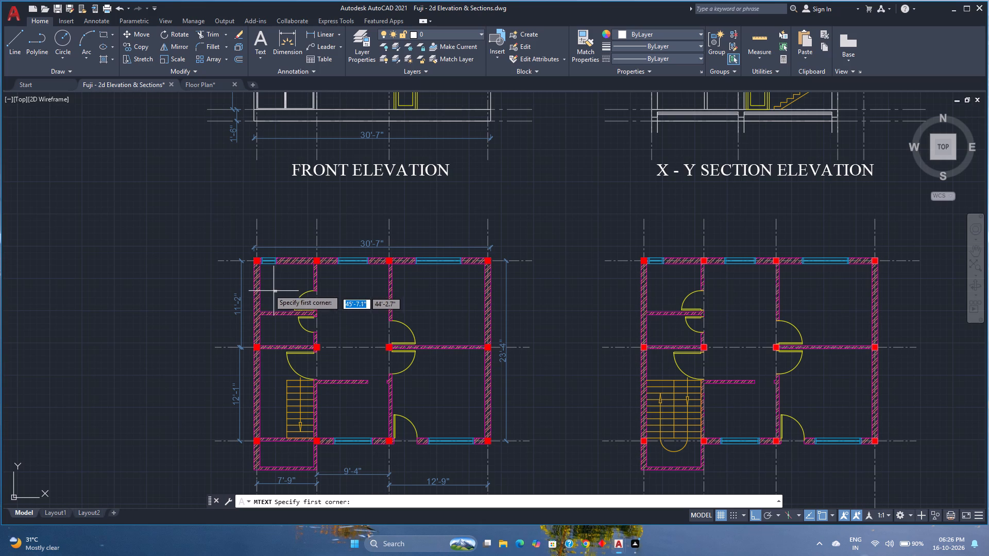
scroll(266, 297, up, 2)
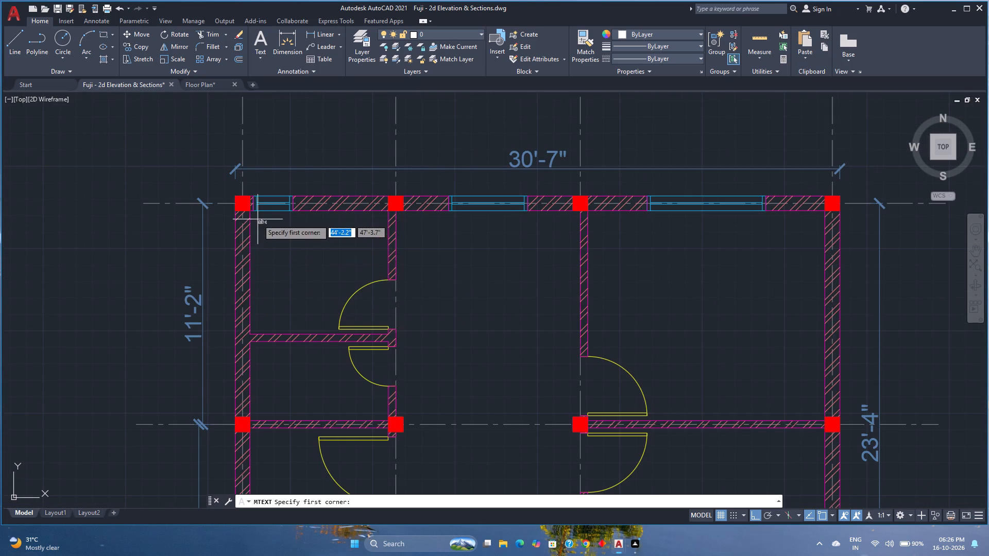
click(258, 219)
click(351, 269)
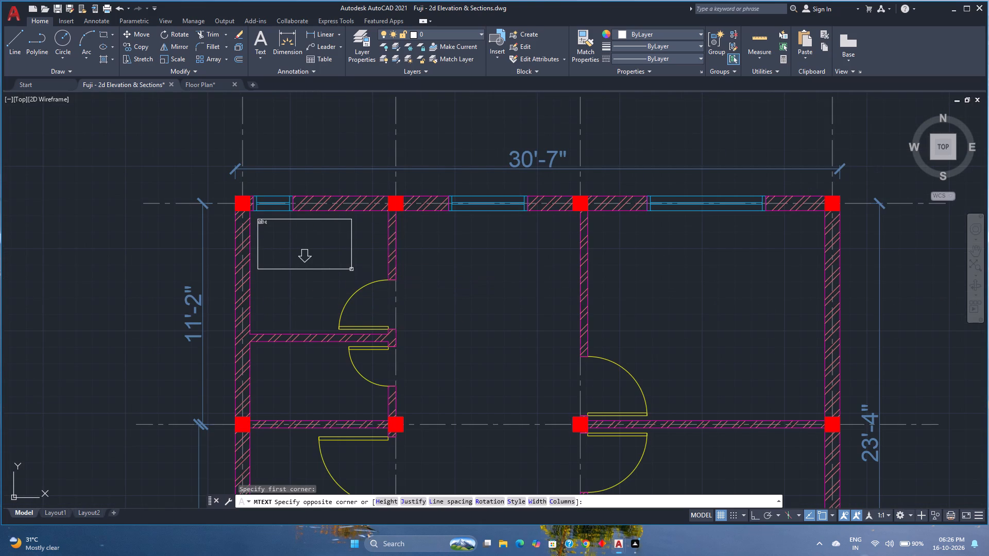
click(140, 46)
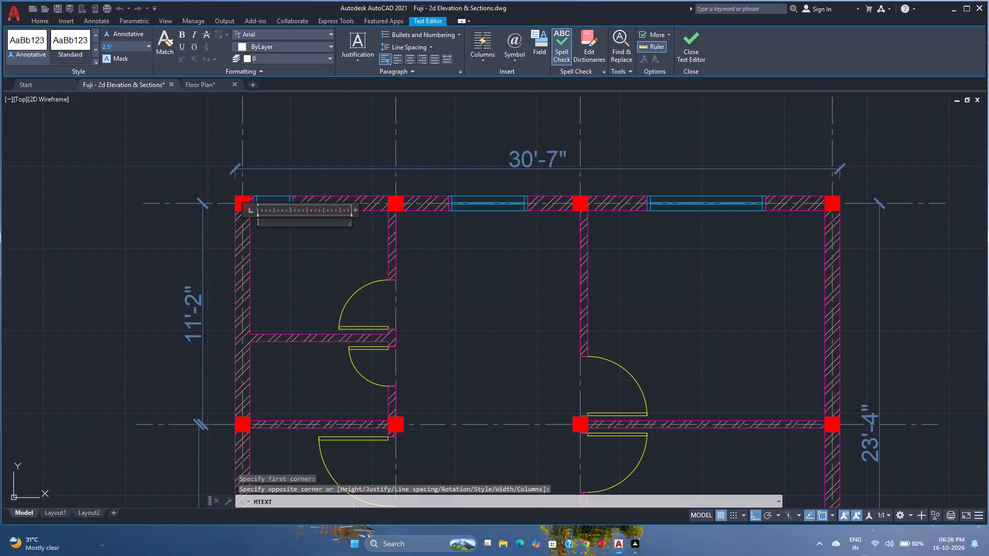
key(9)
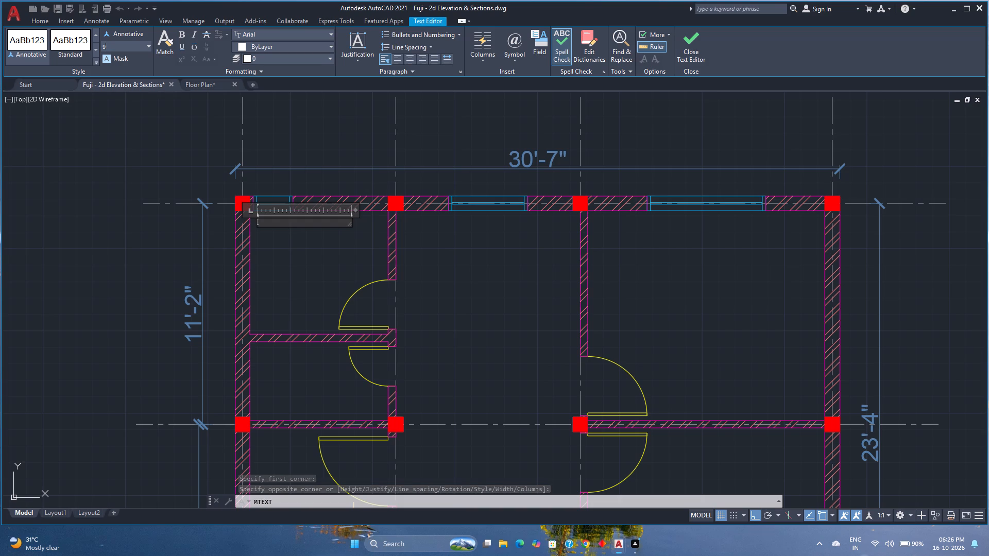
key(shift+quotedbl)
key(Return)
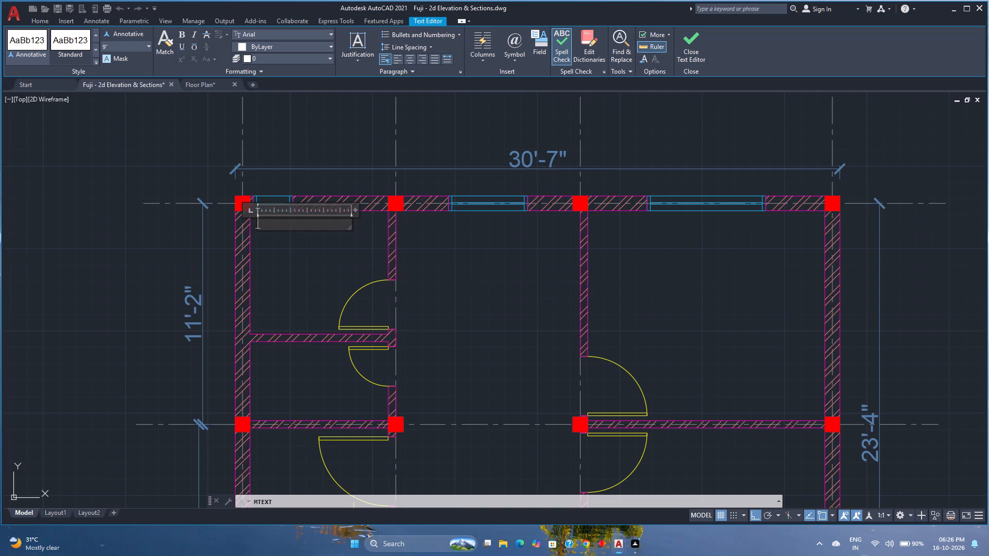
click(326, 37)
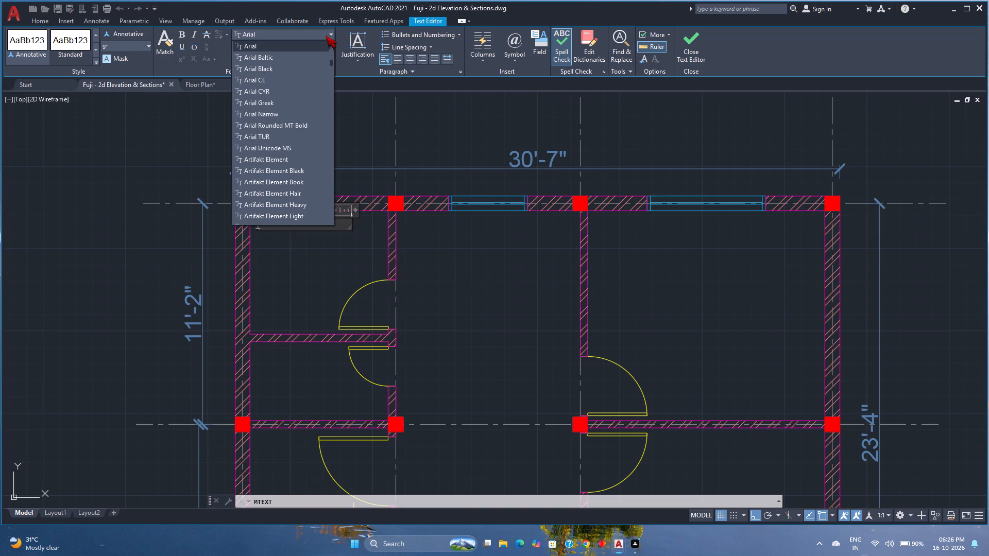
key(t)
key(i)
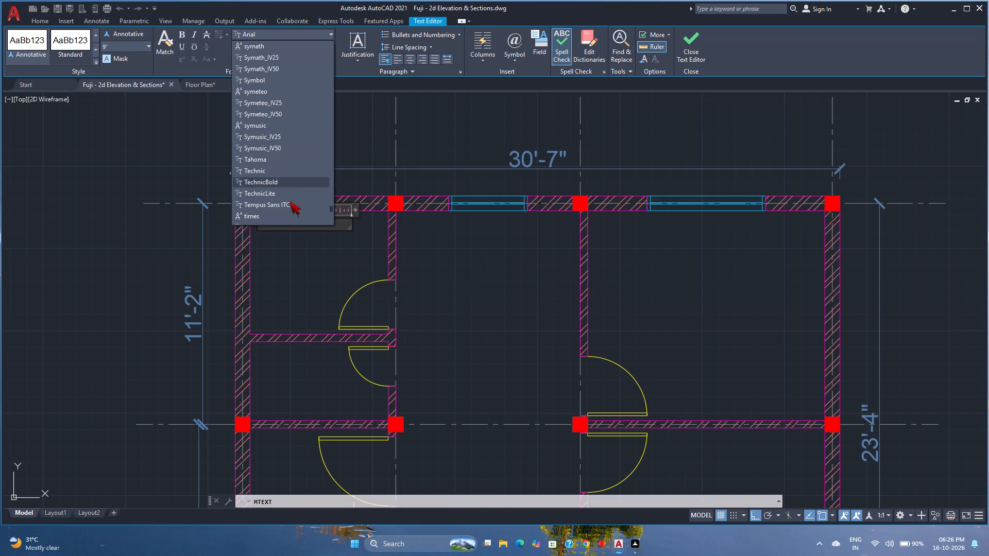
scroll(290, 211, down, 1)
click(286, 189)
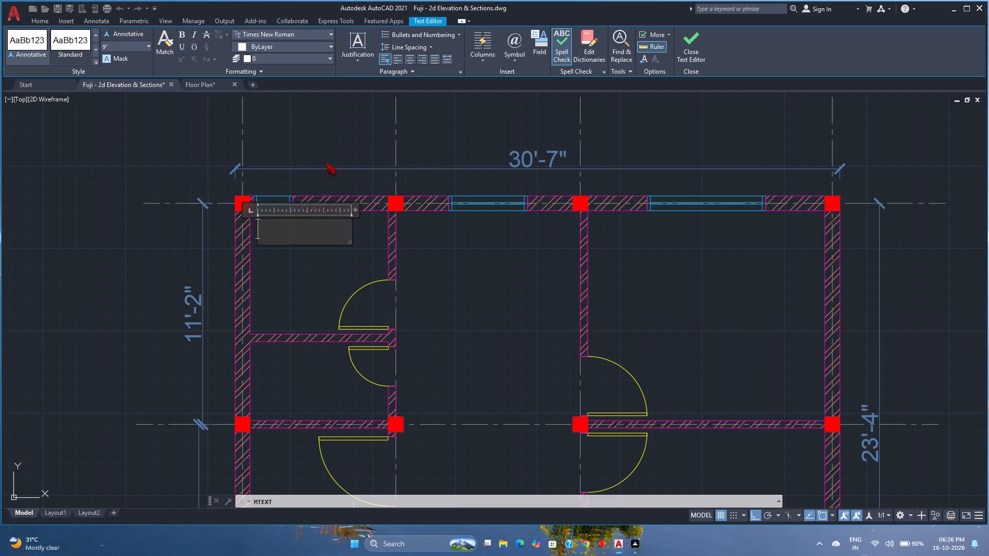
text(T)
key(space)
text(& B)
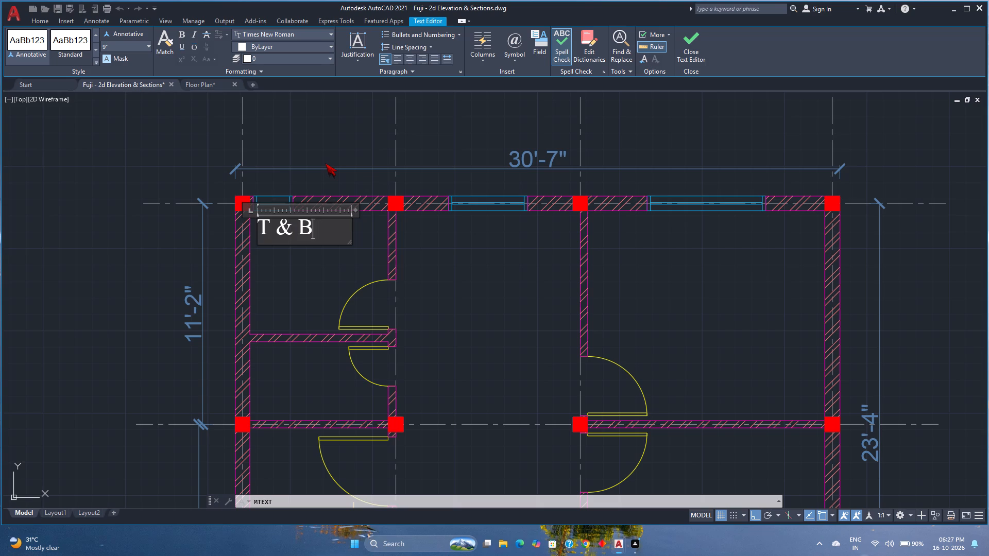
key(Return)
click(693, 51)
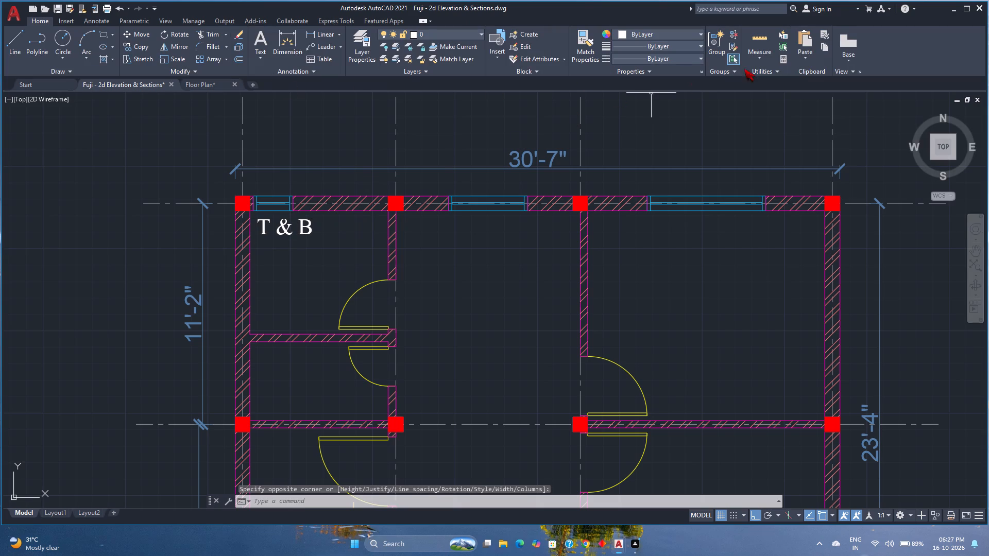
Measure the T & B room's inside dimensions with Quick measure.
click(762, 45)
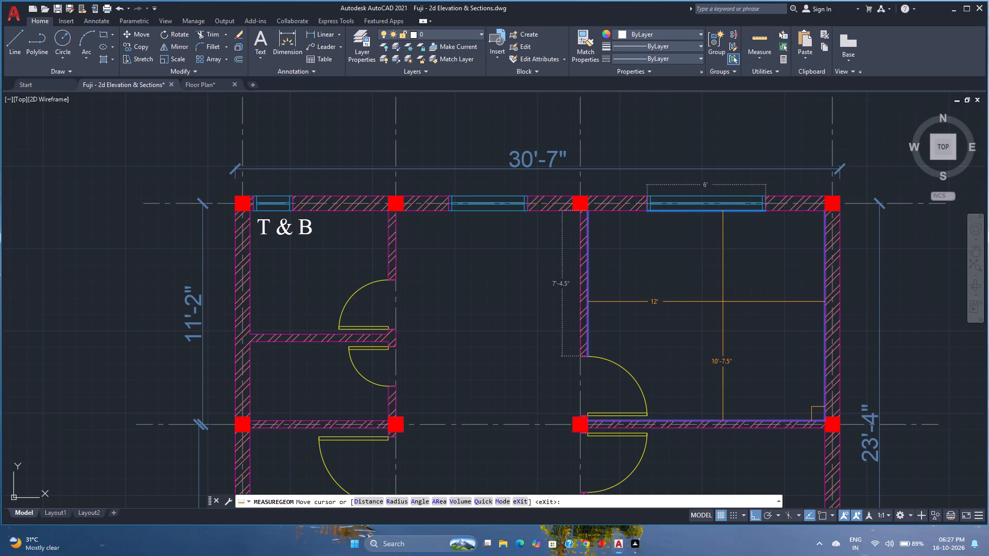
key(Escape)
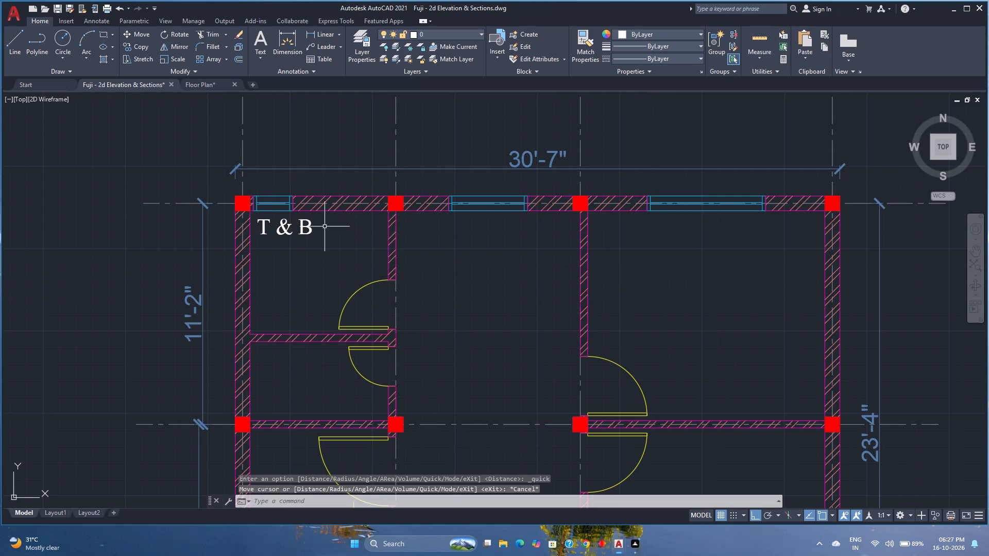
Add the size line 7'-0" x 6'-3" under "T & B" and widen the text box so it fits on one line.
click(308, 227)
double_click(308, 227)
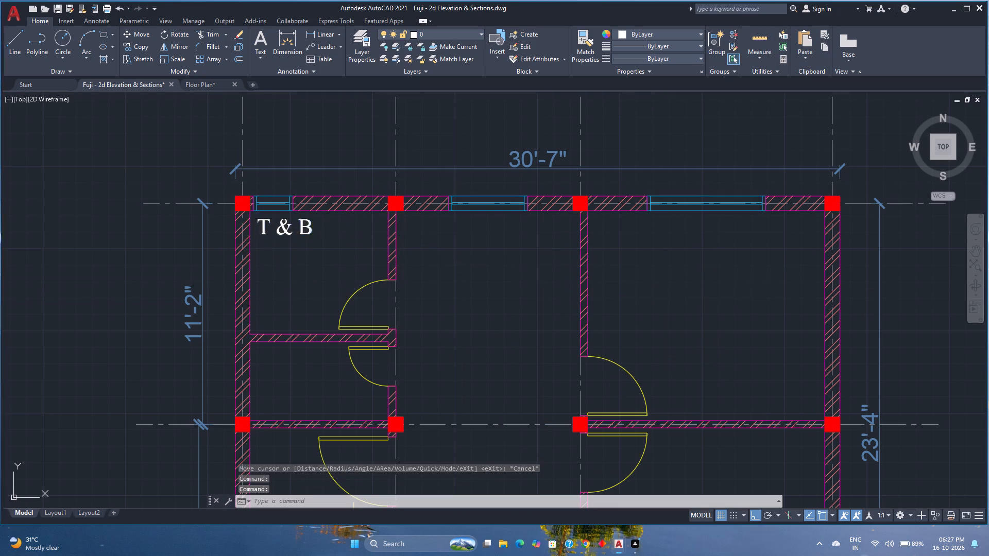
key(Return)
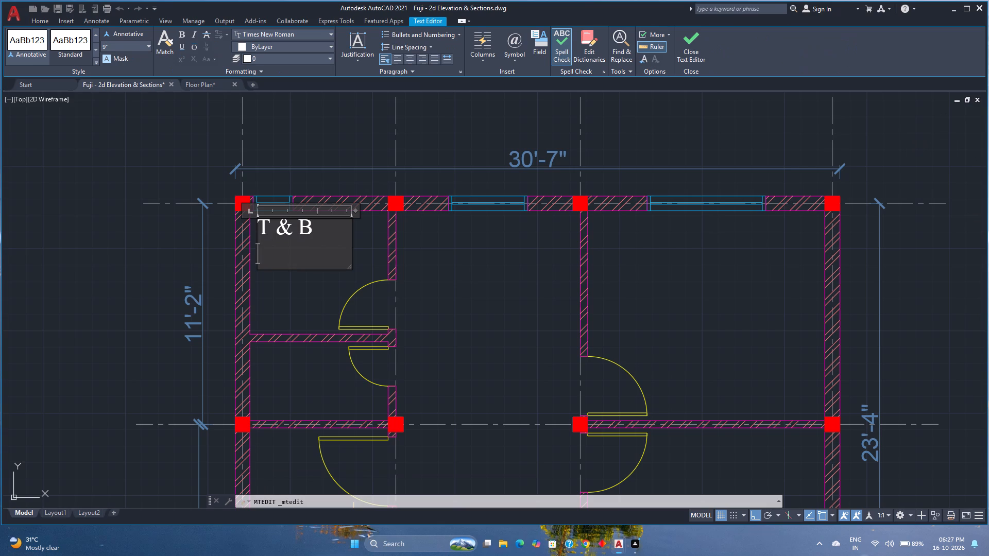
text(7')
key(space)
text(-)
key(BackSpace)
key(BackSpace)
text(-0")
key(space)
text(x)
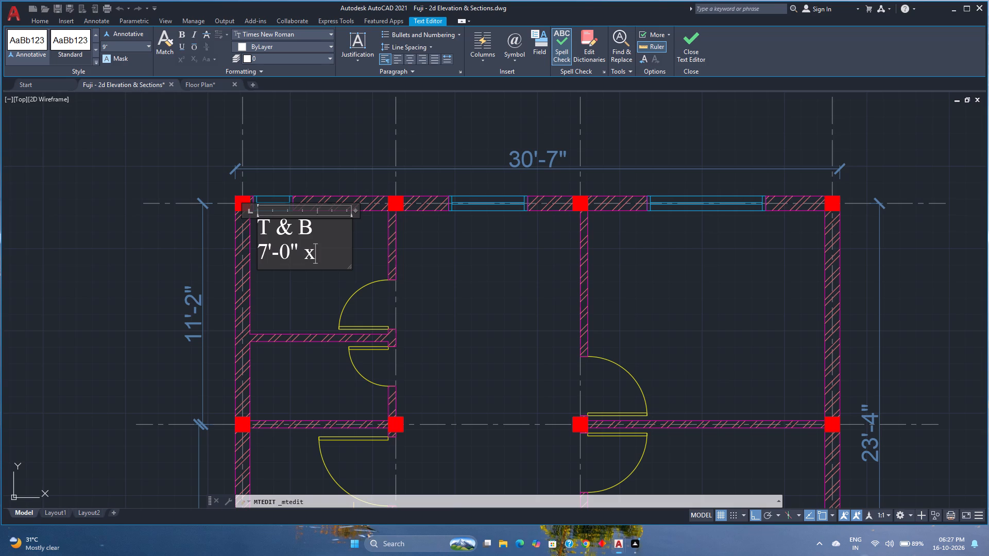
key(space)
key(6)
key(apostrophe)
text(-3")
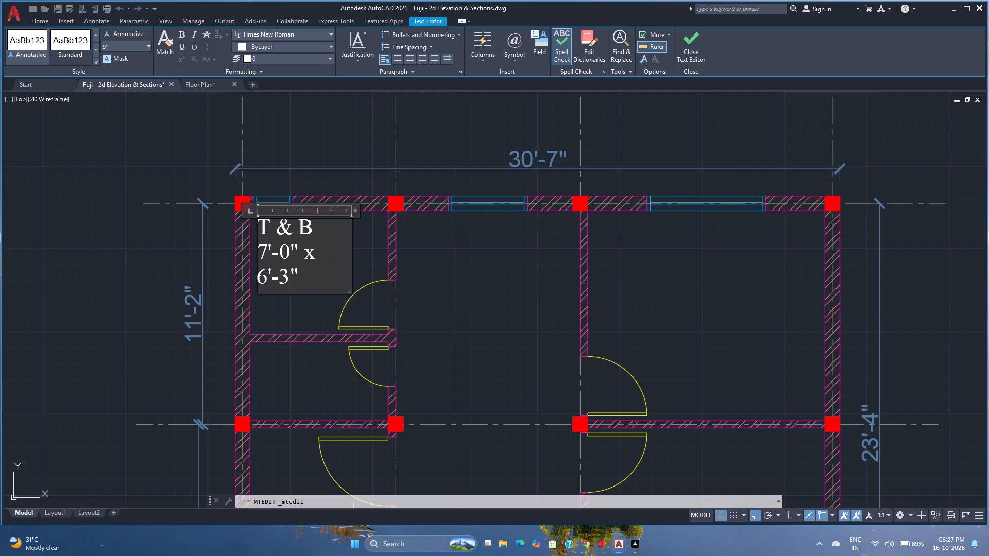
drag(354, 211, 354, 211)
drag(354, 211, 391, 211)
Centre both lines of the T & B room label and finish editing the text.
drag(366, 256, 266, 220)
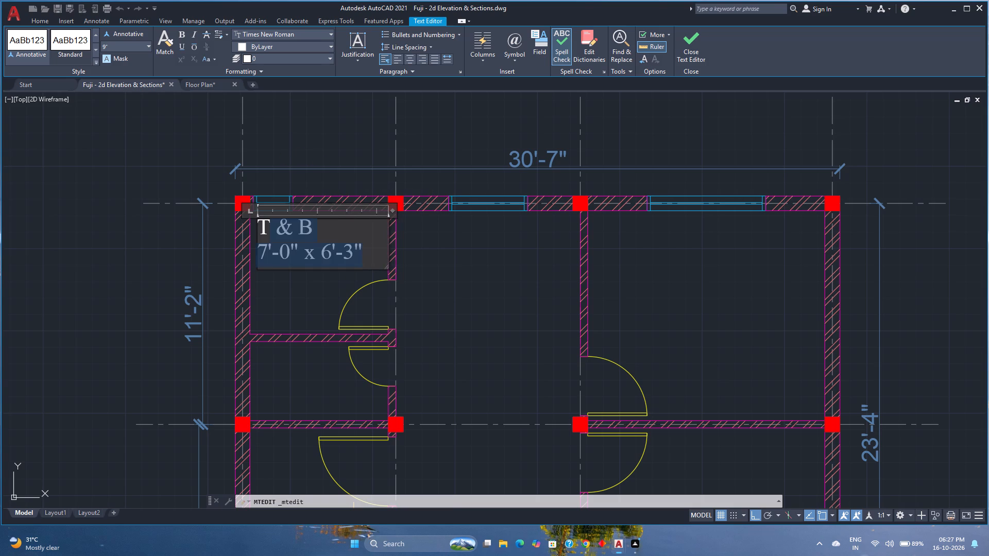
drag(266, 220, 260, 225)
click(413, 60)
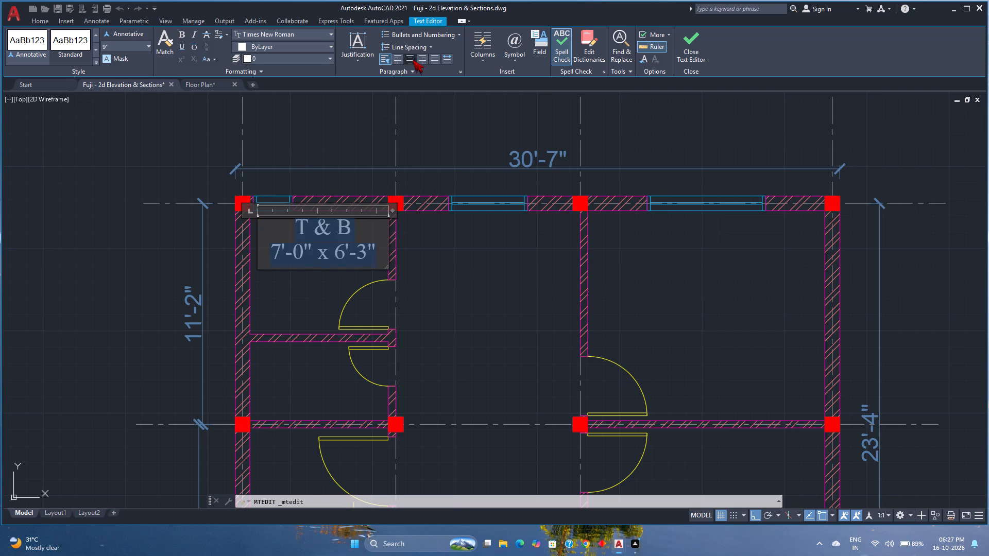
click(693, 50)
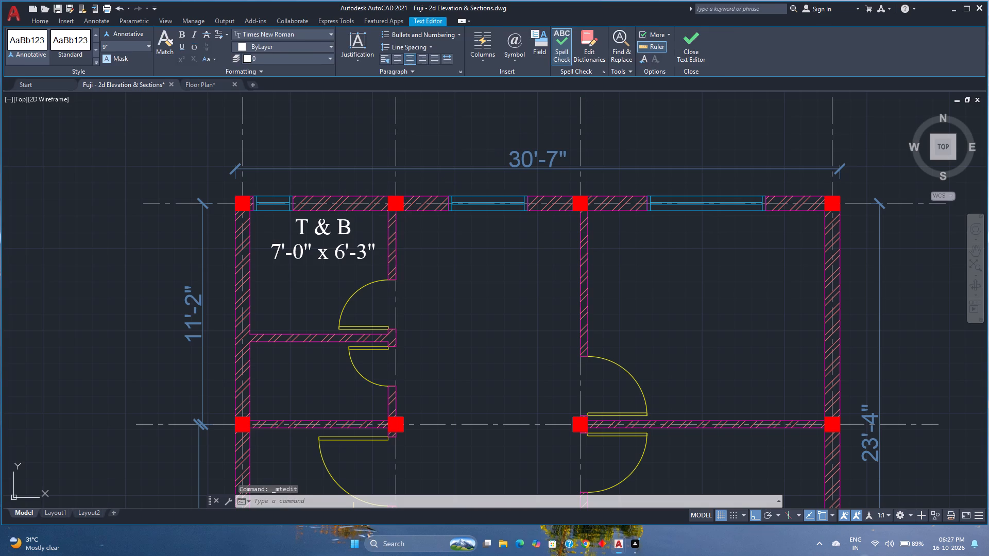
Reduce both lines of the T & B room label to 7" text height and narrow its text box around them.
double_click(320, 223)
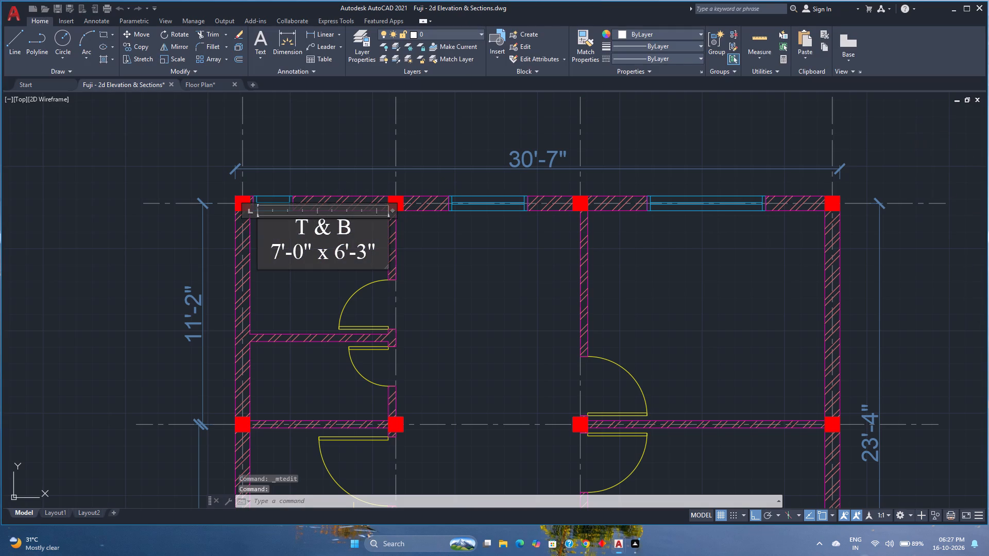
key(ctrl+a)
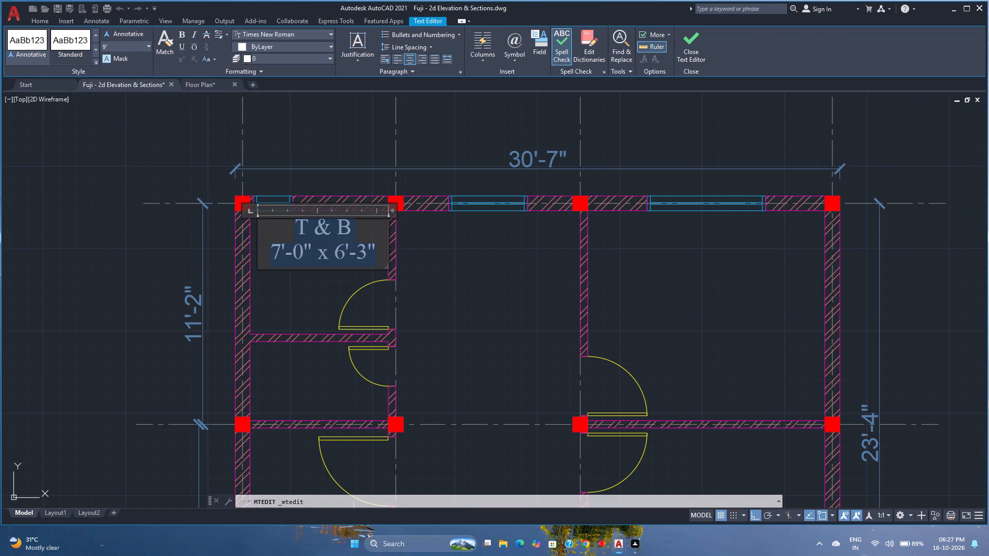
click(128, 46)
text(7")
key(Return)
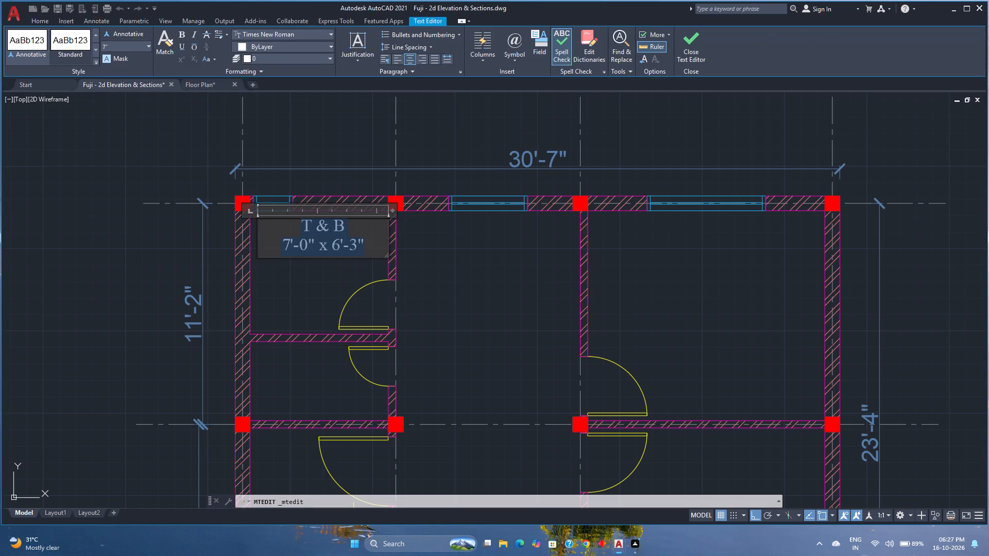
drag(391, 211, 370, 205)
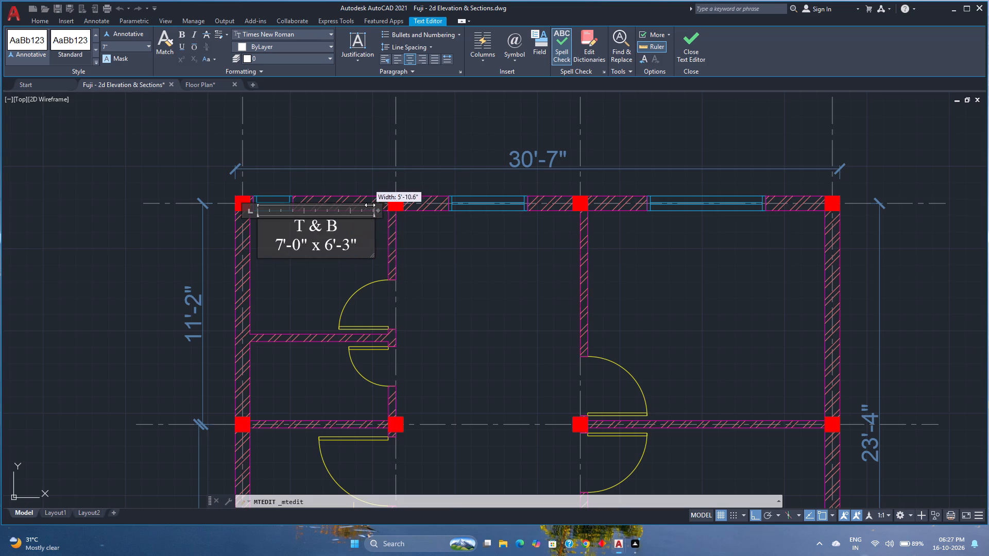
drag(370, 205, 355, 215)
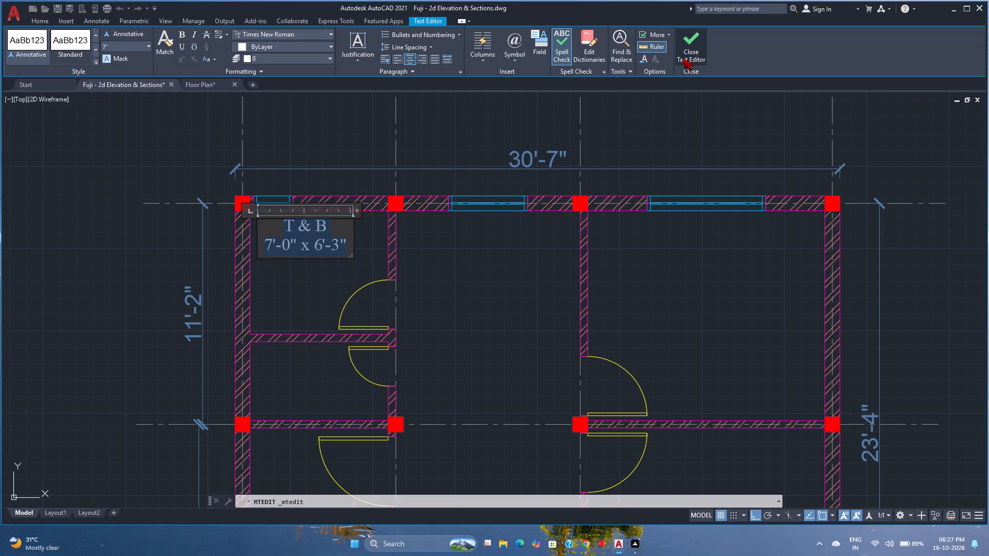
click(682, 56)
Move the T & B label straight down to about the middle of its room.
click(291, 227)
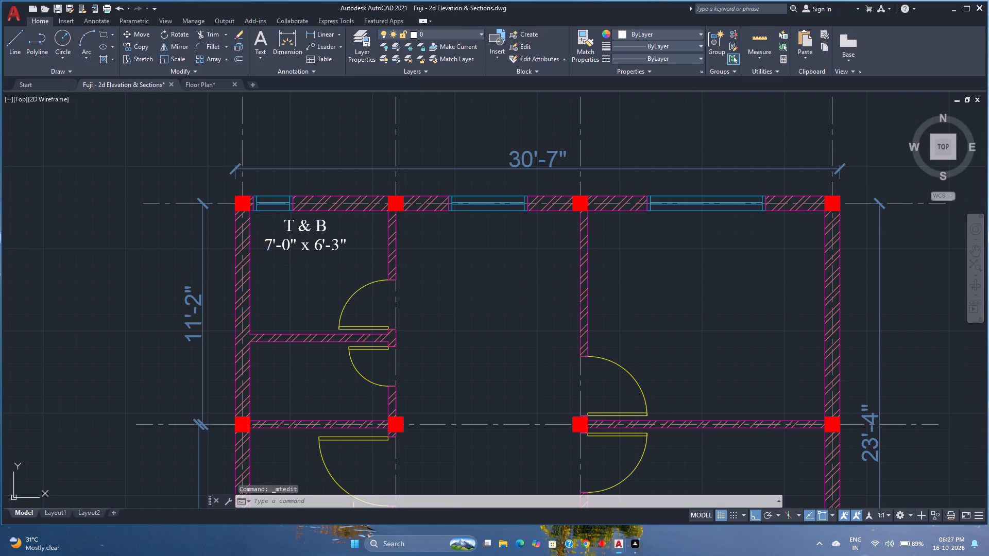
click(257, 219)
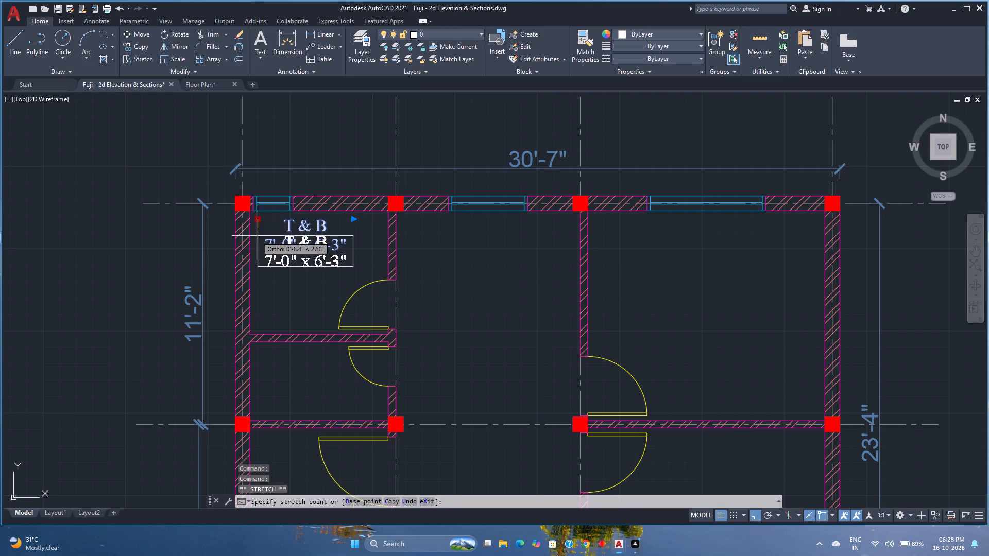
click(258, 254)
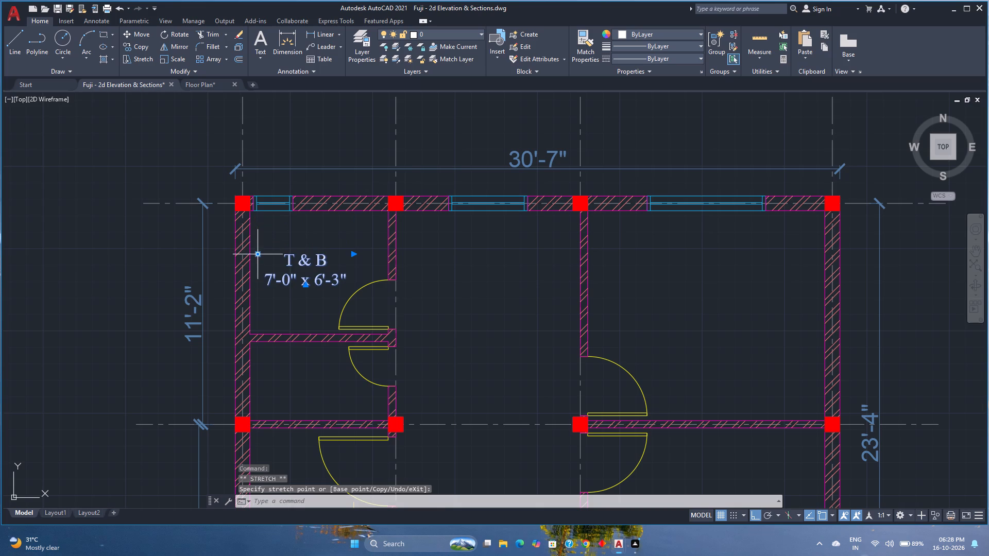
Copy the T & B label into the central room, the small room below T & B and the upper-right room of the ground floor plan.
scroll(267, 280, down, 2)
middle_drag(270, 280, 280, 280)
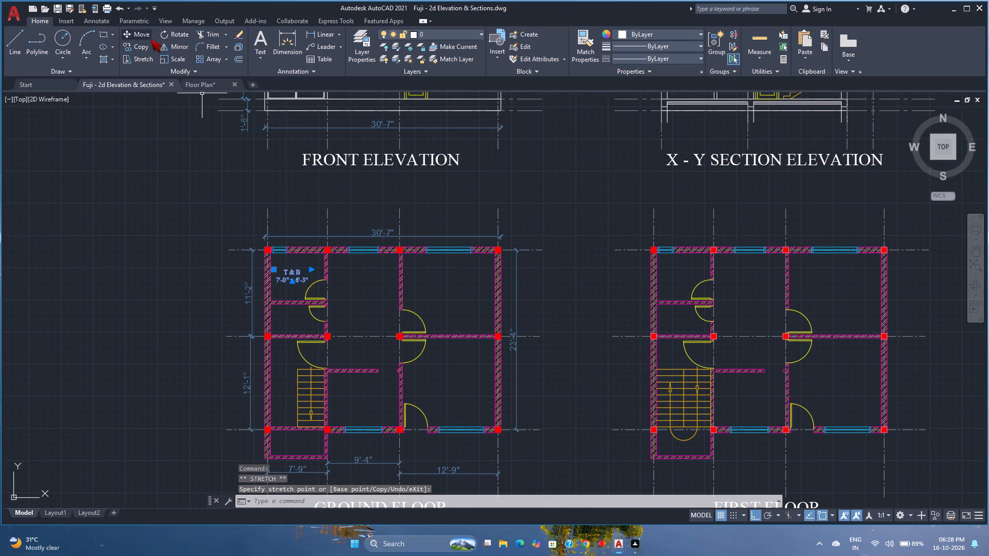
click(148, 44)
scroll(312, 319, up, 1)
scroll(275, 248, up, 1)
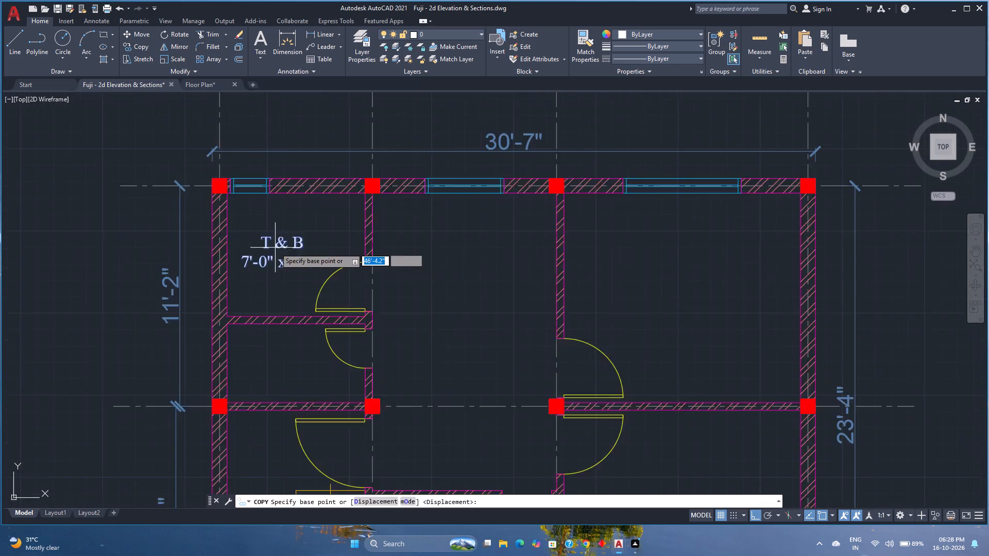
scroll(275, 248, up, 1)
click(255, 230)
scroll(270, 238, down, 2)
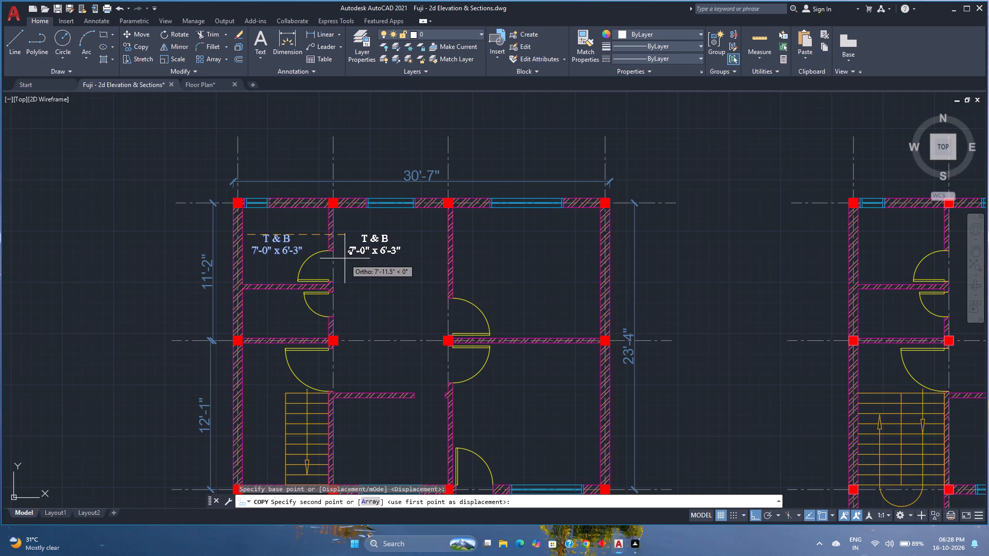
key(F8)
scroll(350, 289, up, 1)
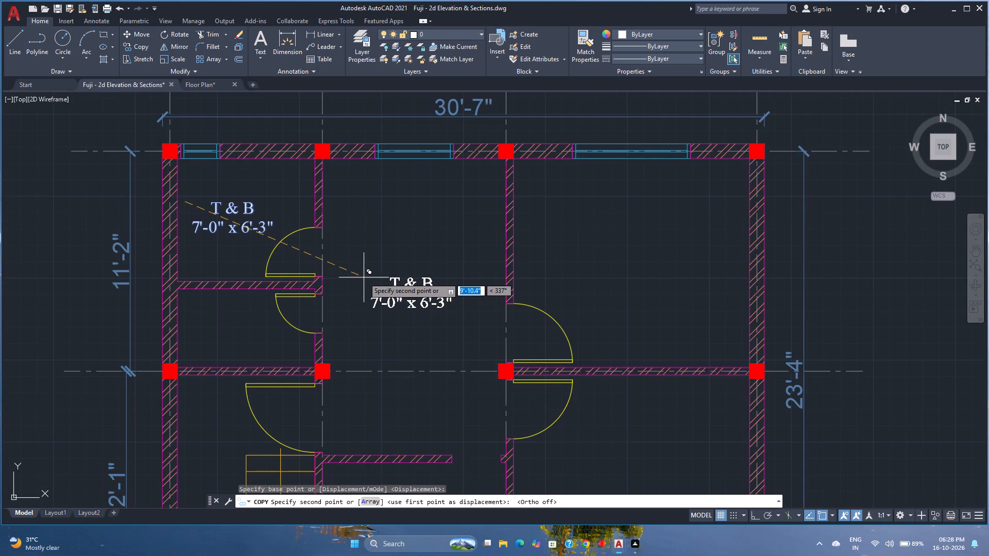
click(365, 273)
click(194, 316)
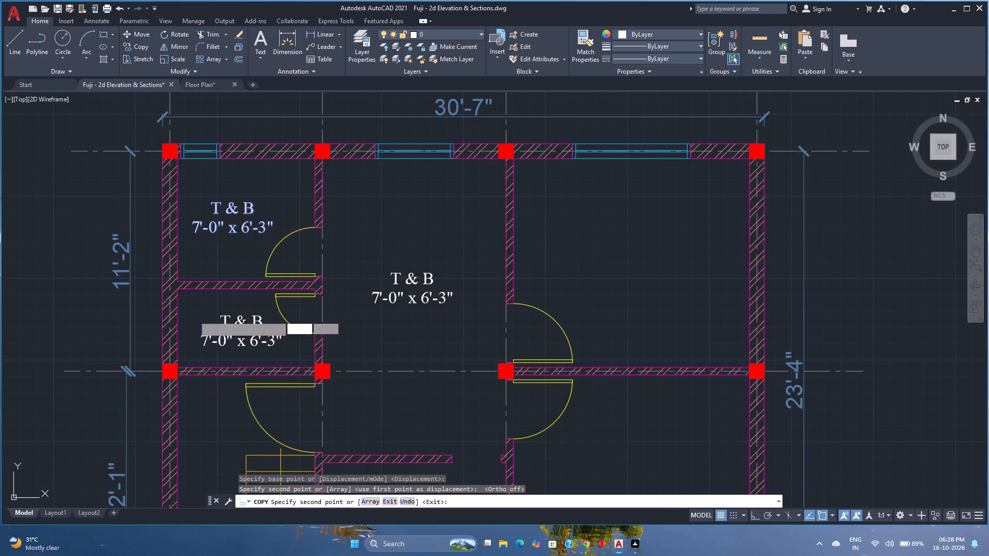
click(575, 242)
Place two more copies of the label in the ground floor plan's lower-right room and lower-middle room, and finish copying.
middle_drag(584, 317, 564, 283)
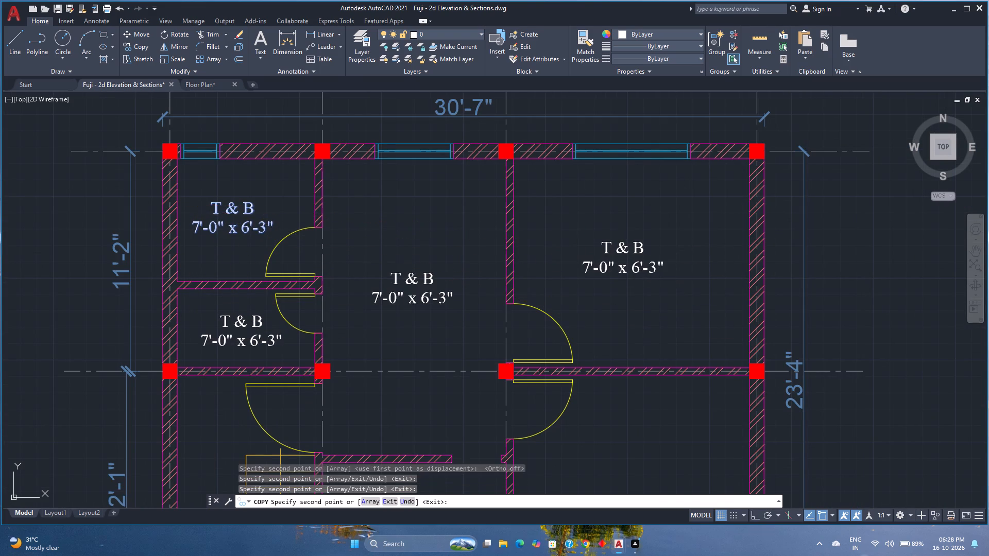
middle_drag(564, 283, 487, 170)
scroll(498, 206, down, 1)
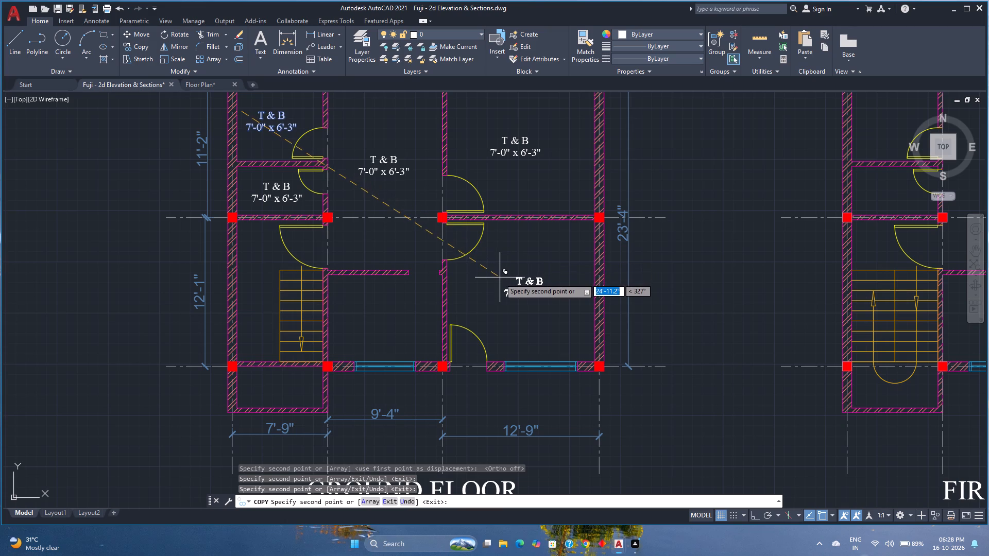
click(496, 281)
click(360, 306)
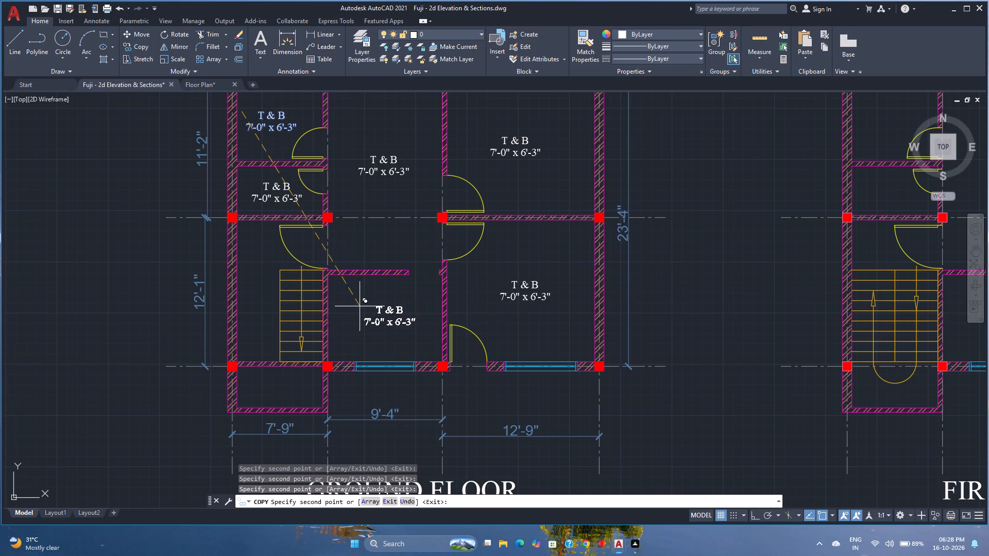
key(Escape)
key(Escape)
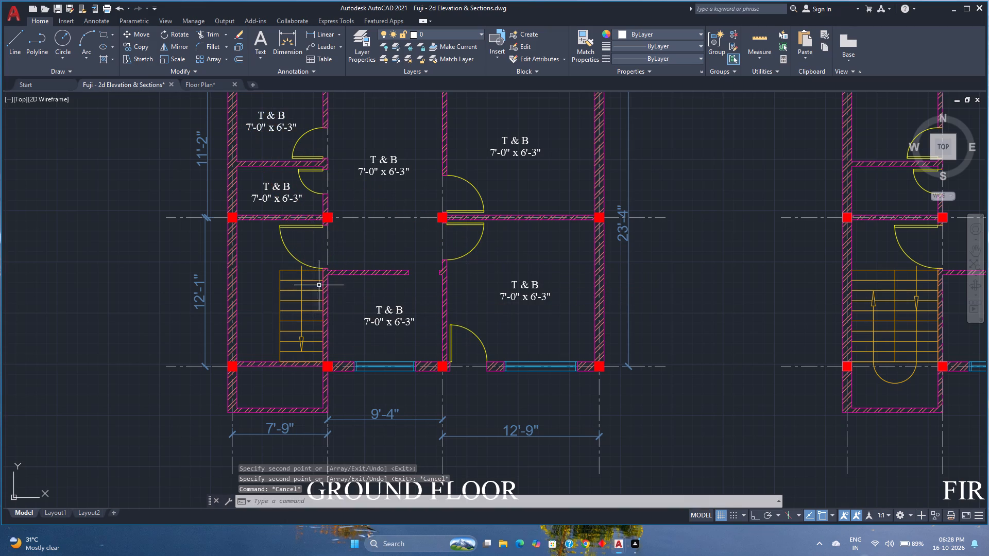
Replace "T & B" with "STORE ROOM" in the label copied into the small room below the T & B.
middle_drag(385, 238, 390, 318)
double_click(281, 265)
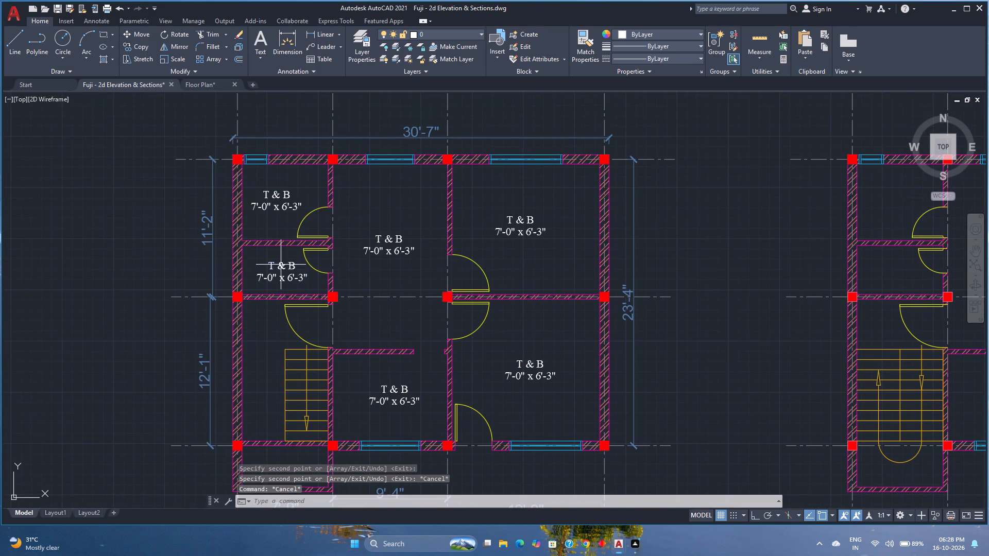
click(297, 266)
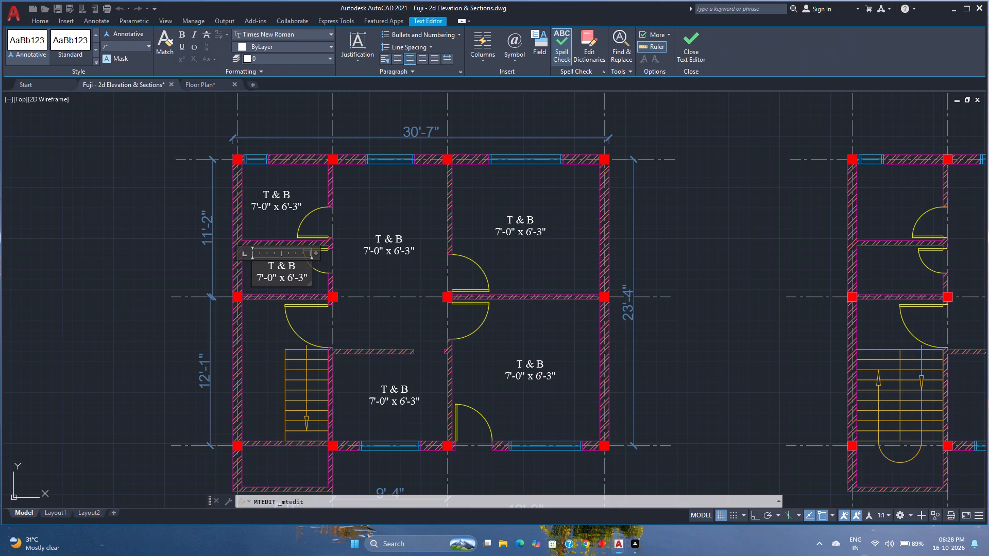
key(BackSpace)
key(BackSpace)
key(BackSpace)
key(BackSpace)
key(BackSpace)
text(STO)
text(RE)
key(space)
text(ROOM)
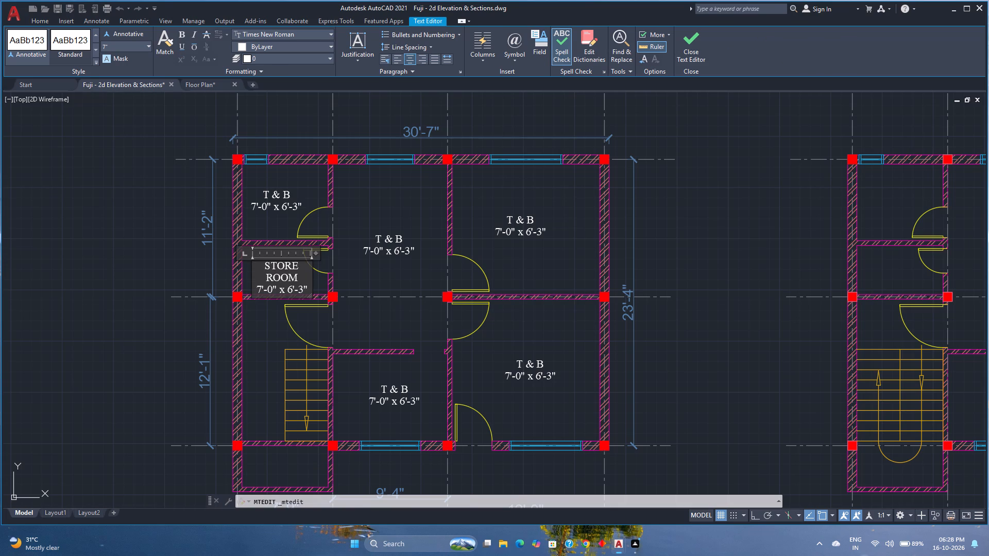
Set the size line of the STORE ROOM label to 4'-0" x 7'-0".
key(Down)
key(Right)
key(BackSpace)
key(0)
key(Left)
key(Left)
key(Left)
key(BackSpace)
key(7)
key(Down)
key(Left)
key(Left)
key(Left)
key(Left)
key(Left)
key(Left)
key(Left)
key(Left)
key(BackSpace)
key(4)
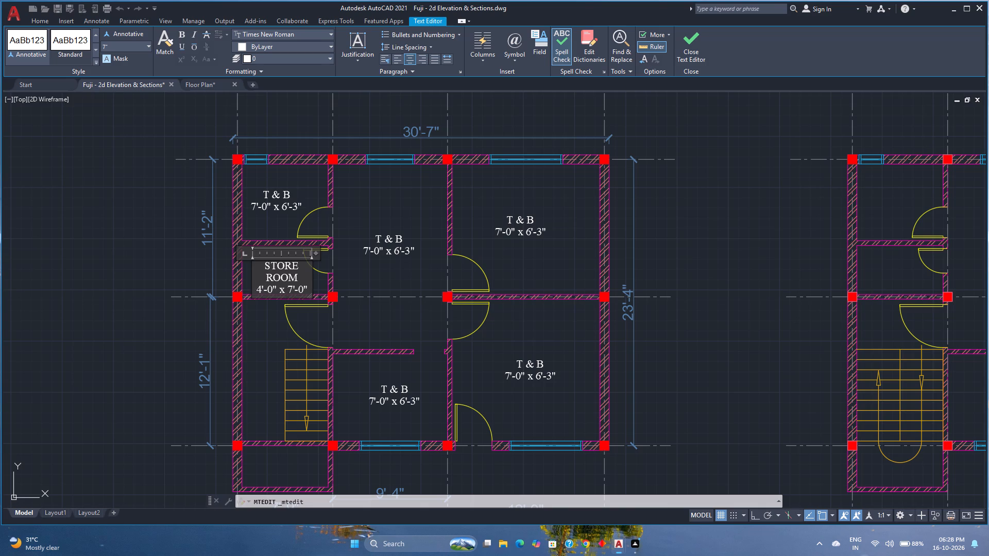
Widen the label's text box to about 5'-7" so "STORE ROOM" fits on one line, and finish editing the text.
drag(315, 253, 325, 253)
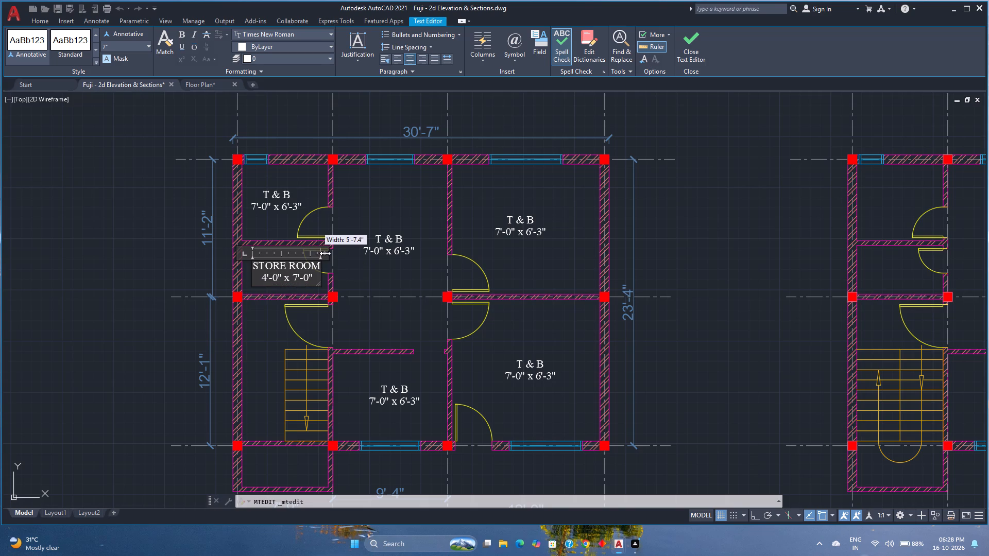
drag(325, 253, 325, 252)
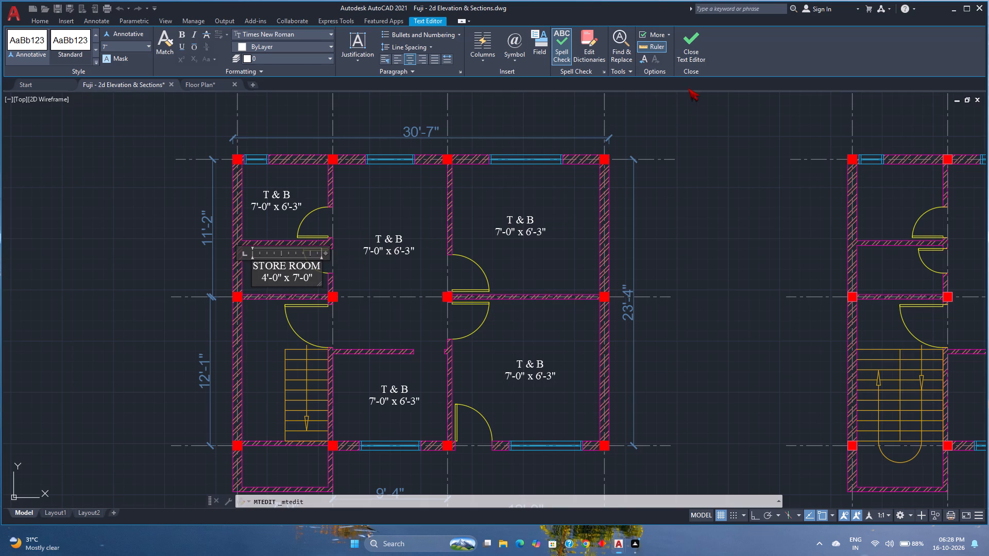
click(691, 116)
Move the STORE ROOM label down and to the left within its room, away from the door swing.
click(267, 265)
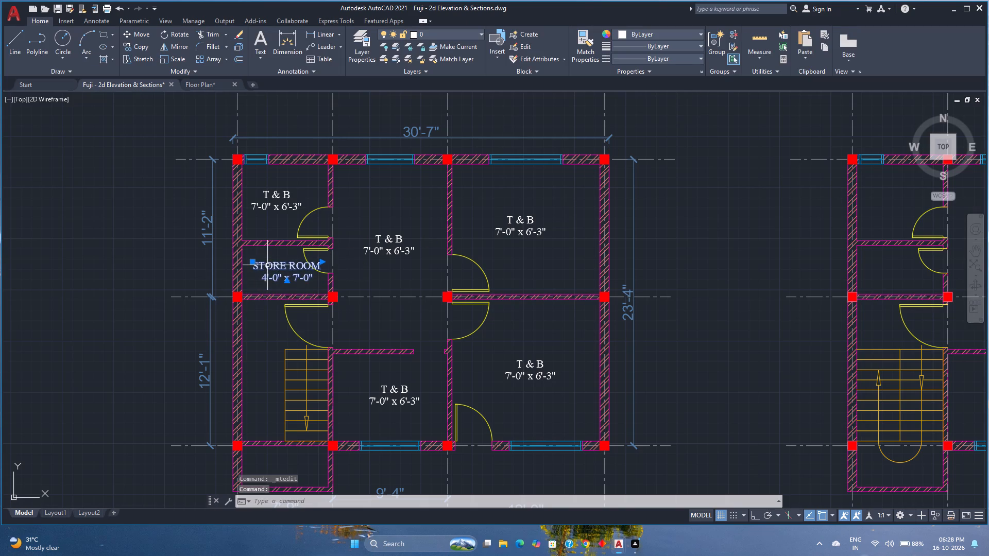
scroll(259, 263, up, 3)
click(229, 258)
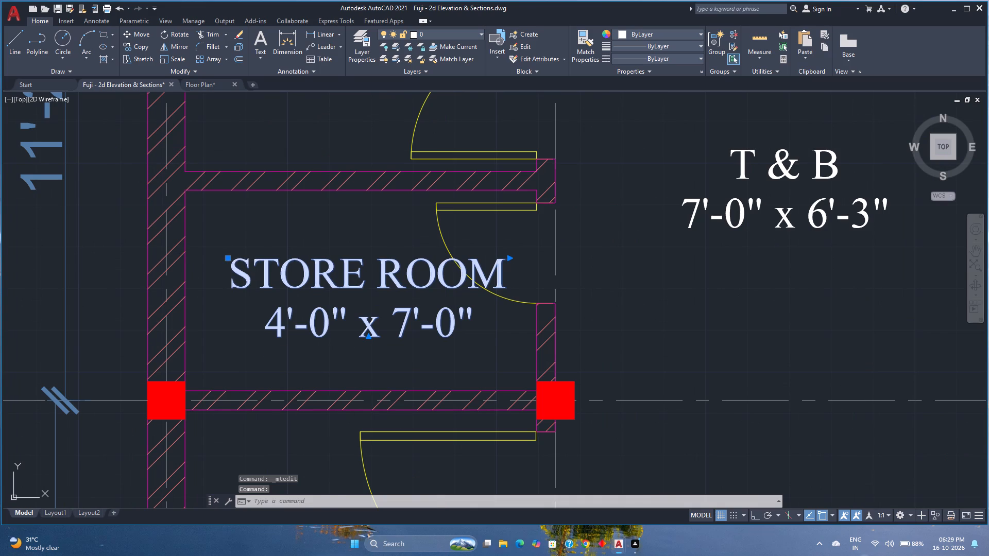
click(200, 291)
scroll(200, 291, down, 3)
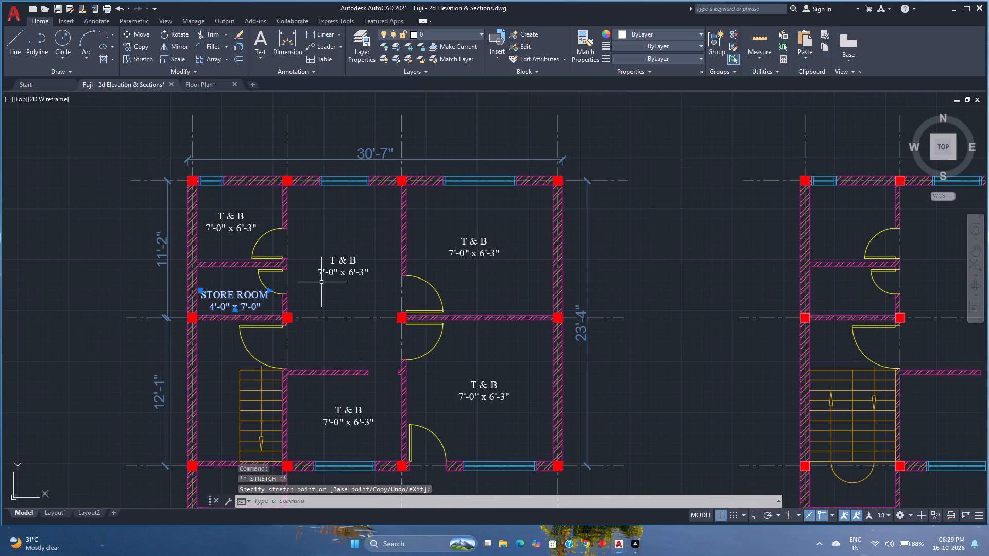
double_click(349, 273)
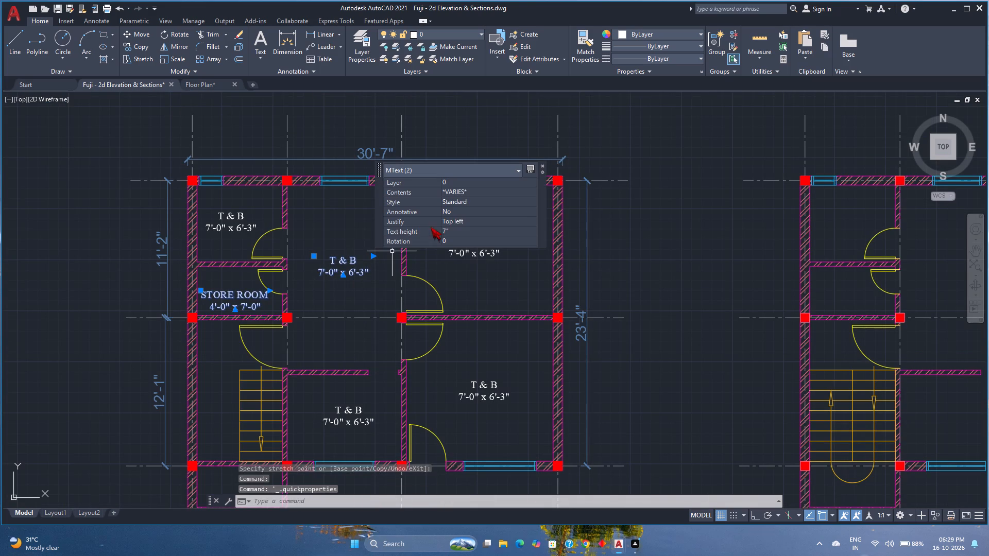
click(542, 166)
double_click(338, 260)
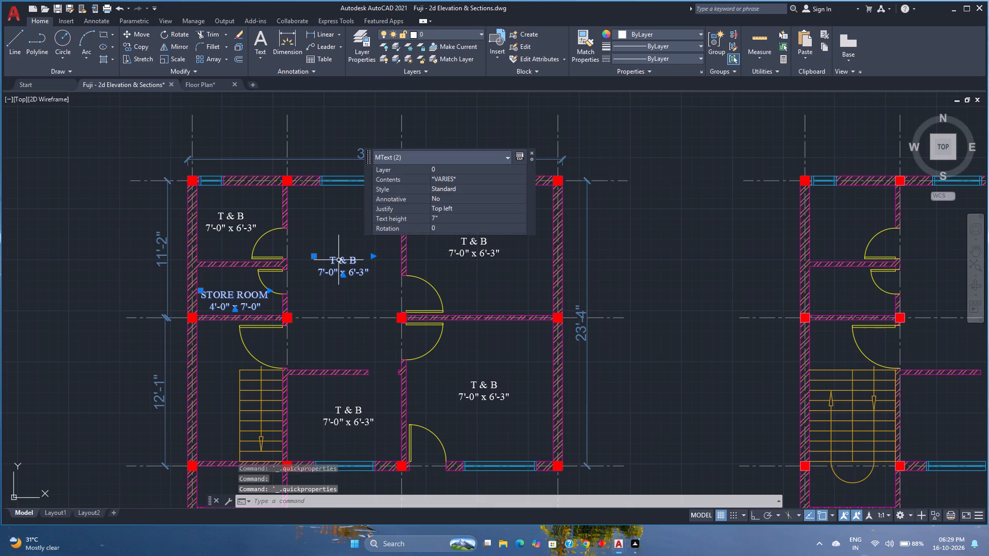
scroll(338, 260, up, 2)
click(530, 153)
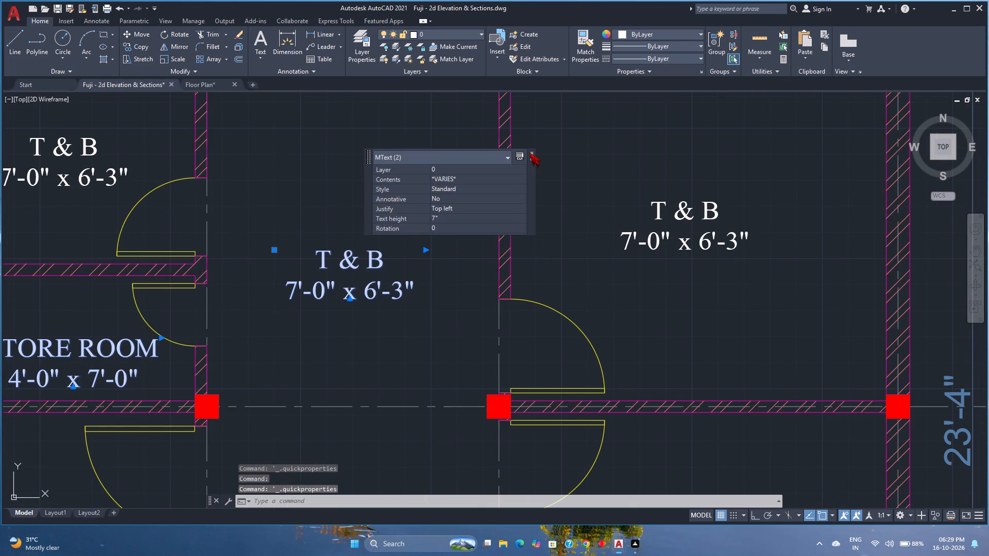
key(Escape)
Replace "T & B" with "DINING" in the label of the ground floor's upper middle room, beside the STORE ROOM.
double_click(357, 268)
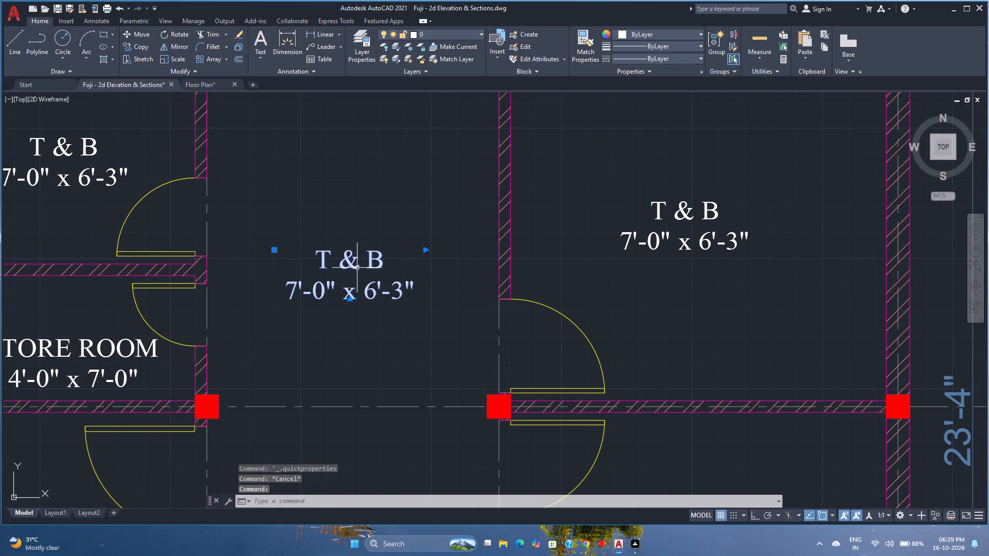
click(383, 266)
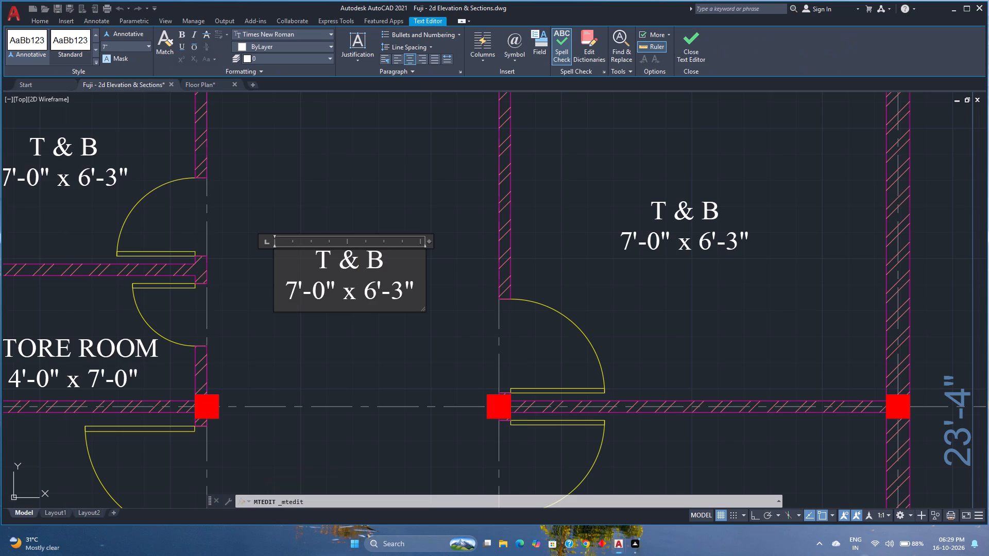
key(BackSpace)
key(BackSpace)
key(BackSpace)
key(BackSpace)
key(BackSpace)
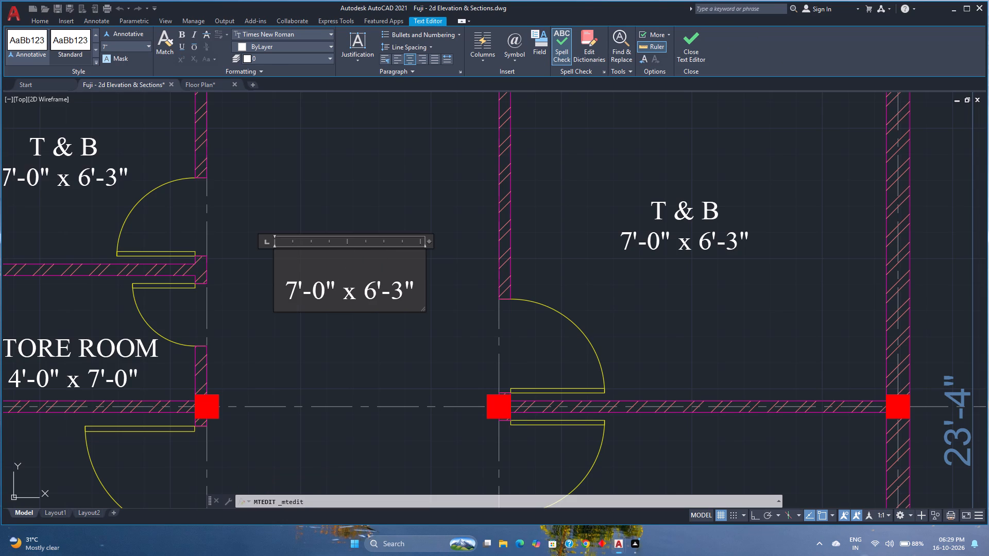
text(DININ)
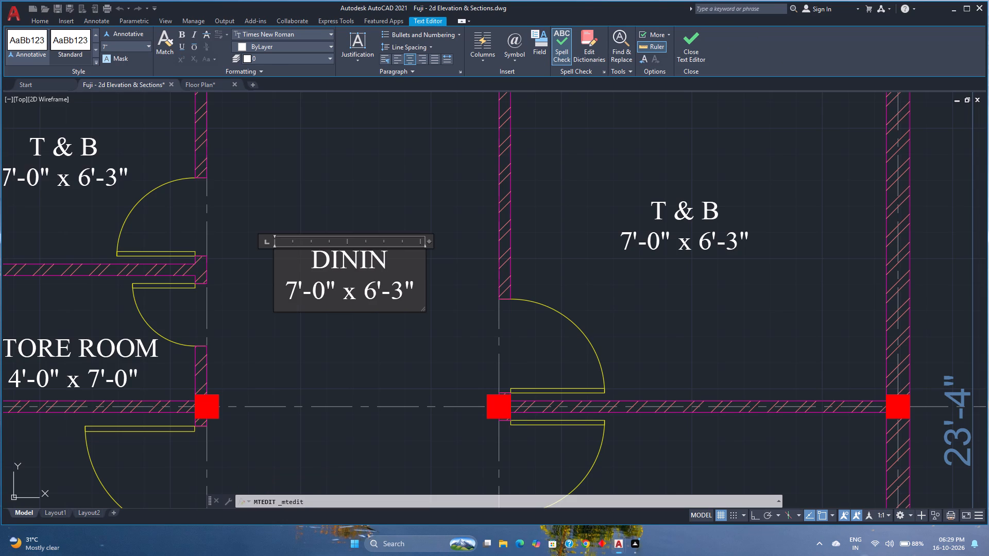
key(g)
Set the size line of the DINING label to 9'-4" x 15'-1" and finish editing the text.
key(Down)
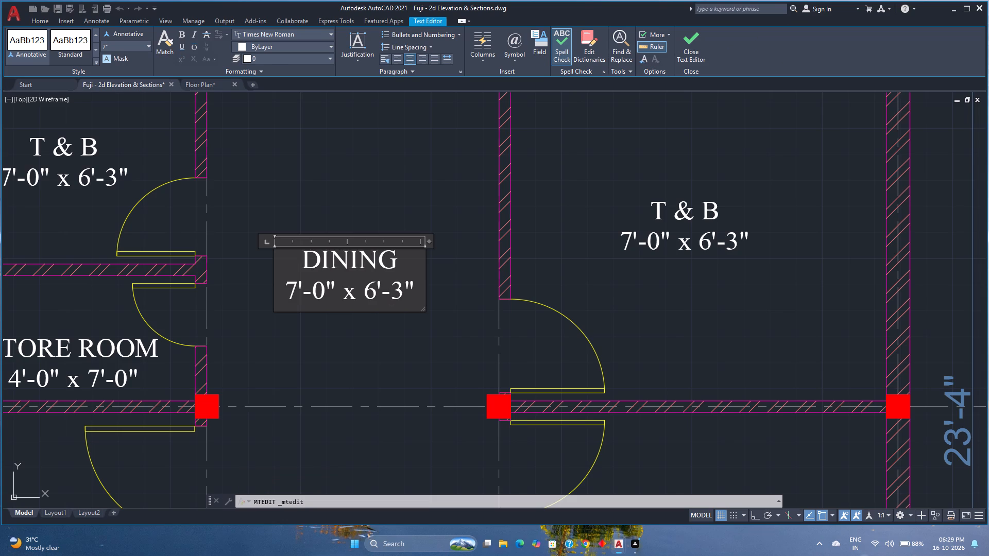
key(Right)
key(BackSpace)
key(1)
key(Left)
key(Left)
key(Left)
key(BackSpace)
text(15)
key(Left)
key(Left)
key(Left)
key(Left)
key(Left)
key(Left)
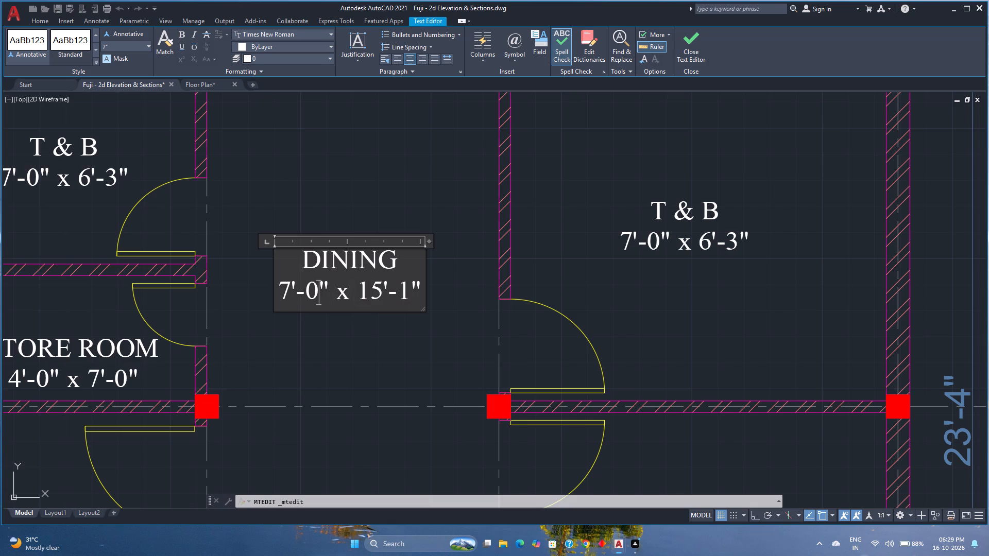
key(BackSpace)
key(4)
key(Left)
key(Left)
key(Left)
key(BackSpace)
key(9)
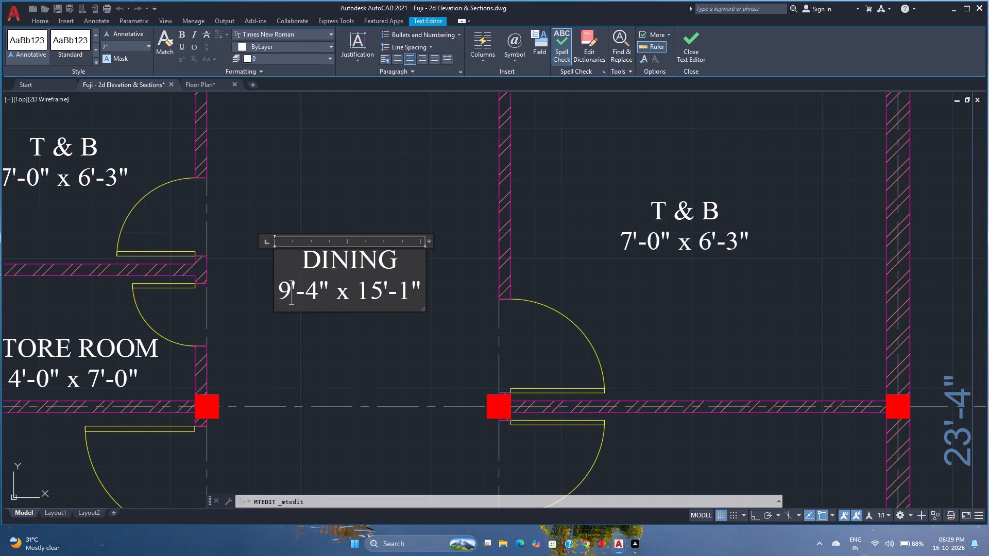
click(445, 169)
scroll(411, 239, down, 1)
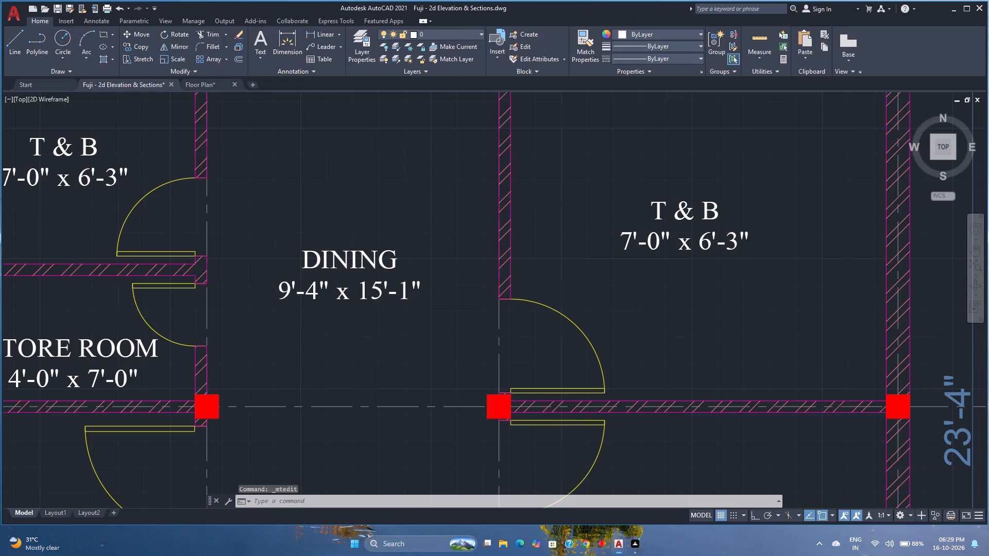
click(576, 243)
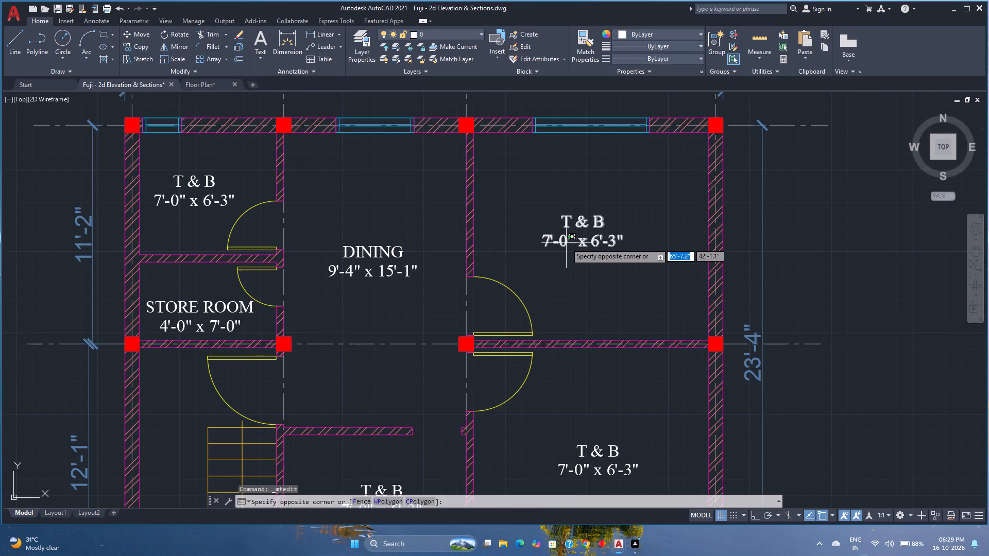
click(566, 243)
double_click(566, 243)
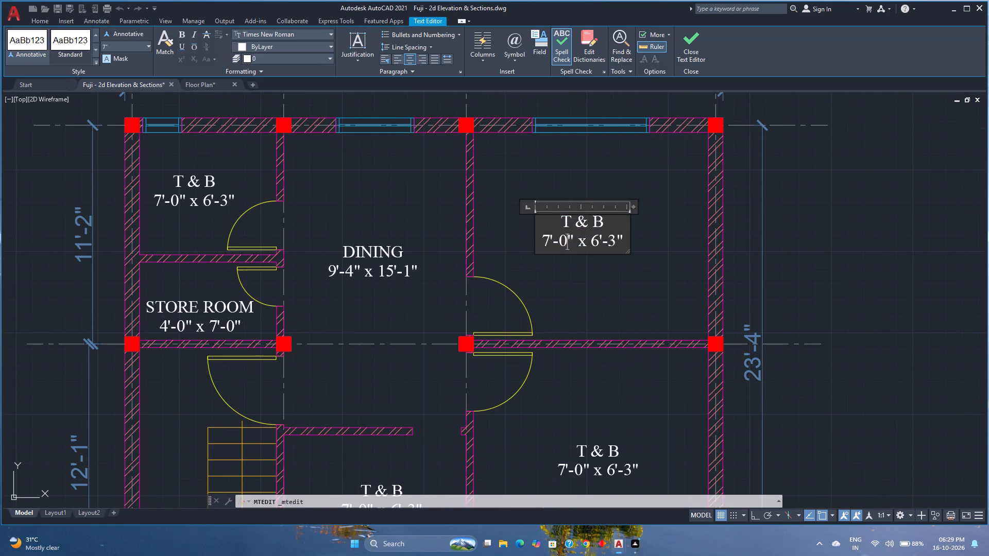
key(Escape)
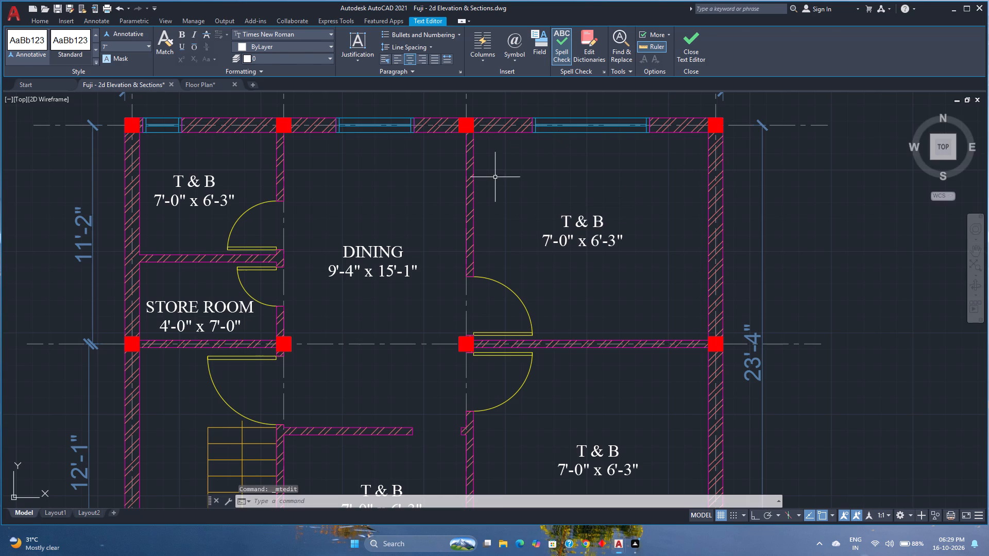
Measure the inner width and length of the ground-floor room to the right of DINING.
click(755, 36)
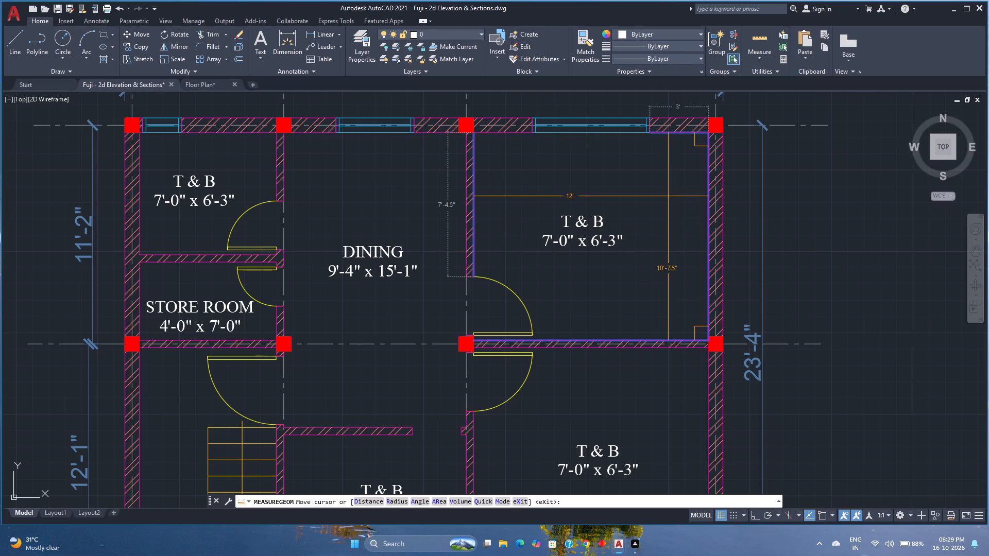
key(Escape)
Set the size line of the label in the room to the right of DINING to 12'-0" x 10'-7.5".
double_click(598, 222)
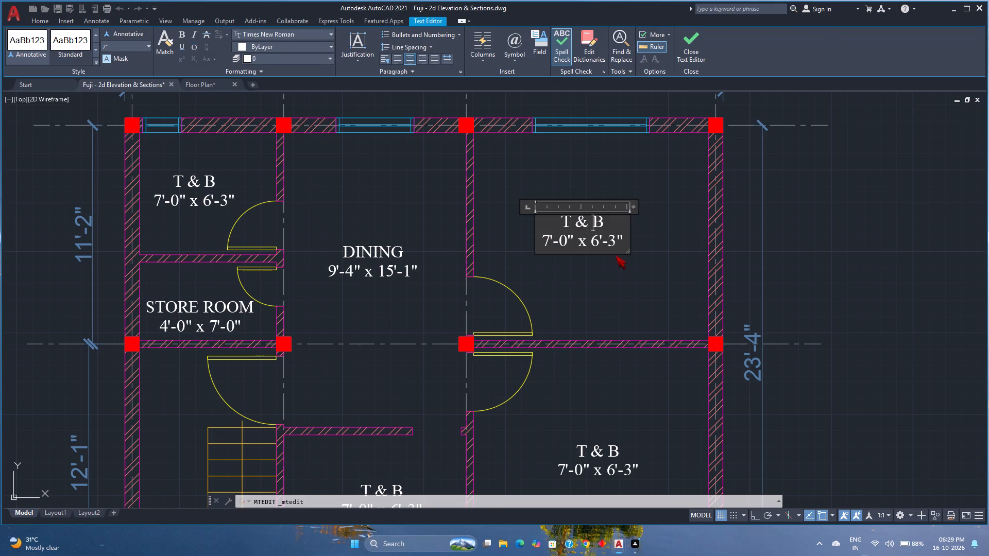
click(550, 237)
key(BackSpace)
text(12)
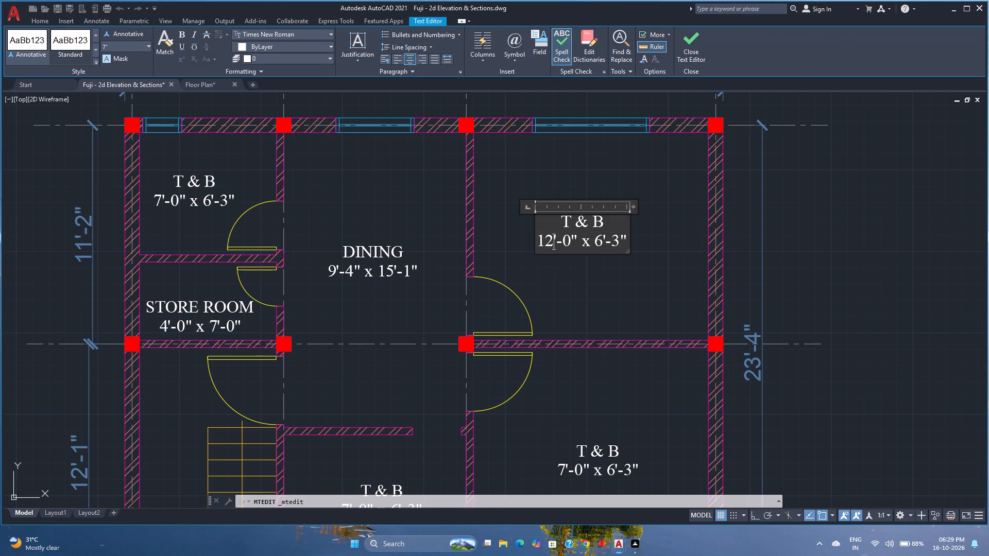
click(602, 244)
key(BackSpace)
key(1)
key(0)
click(591, 258)
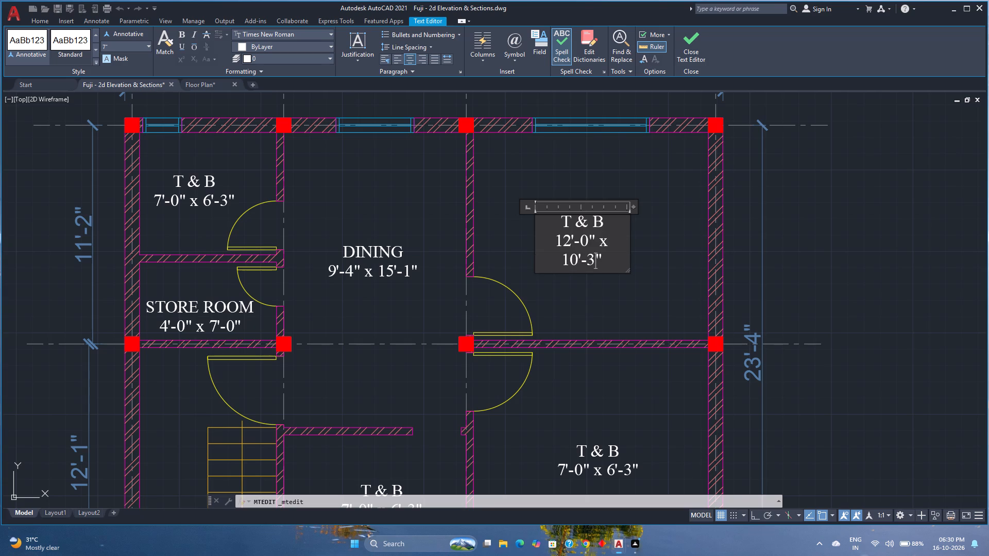
key(BackSpace)
key(7)
text(.5)
Replace "T & B" with "BEDROOM" in the same label, above its size line.
click(609, 222)
text(BEDROOM)
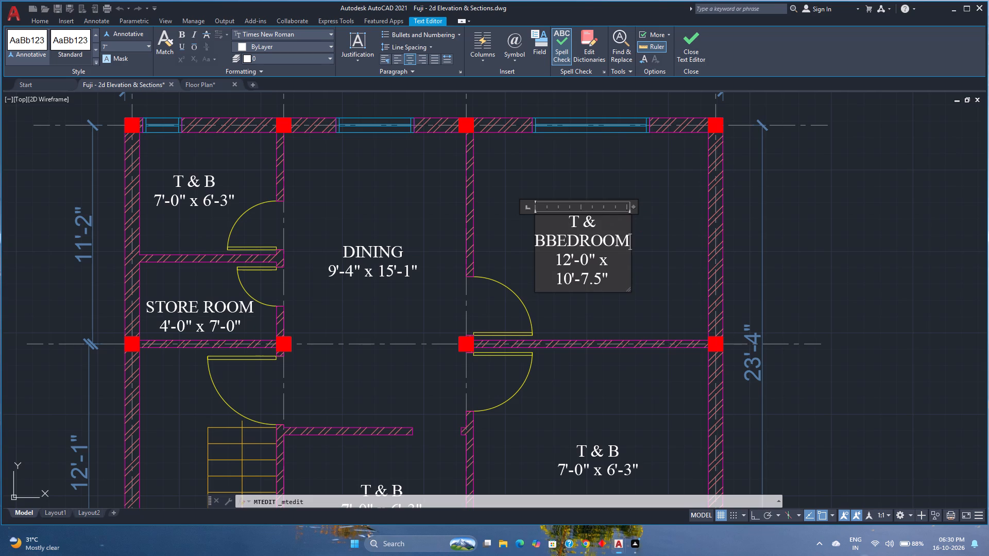
key(Up)
key(BackSpace)
key(BackSpace)
key(BackSpace)
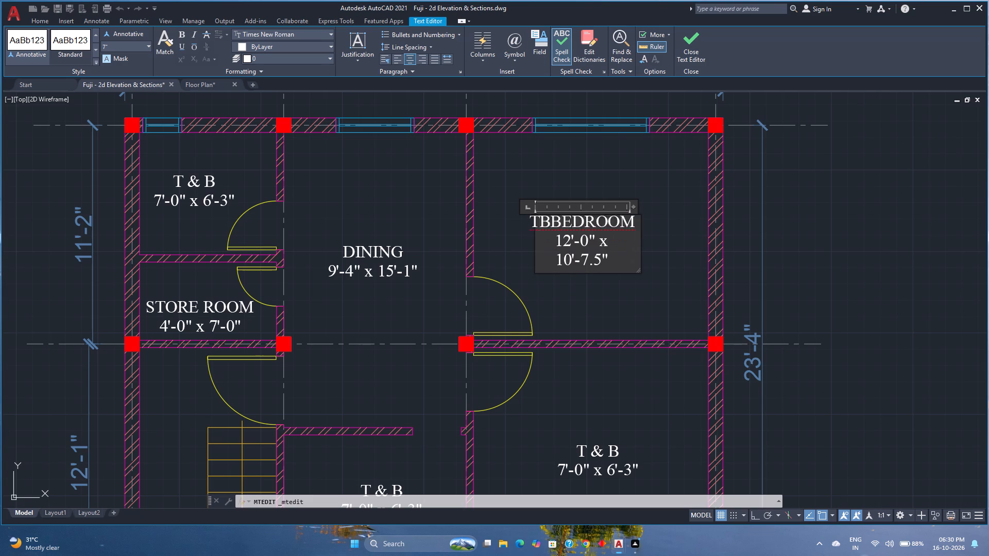
key(BackSpace)
key(Right)
key(BackSpace)
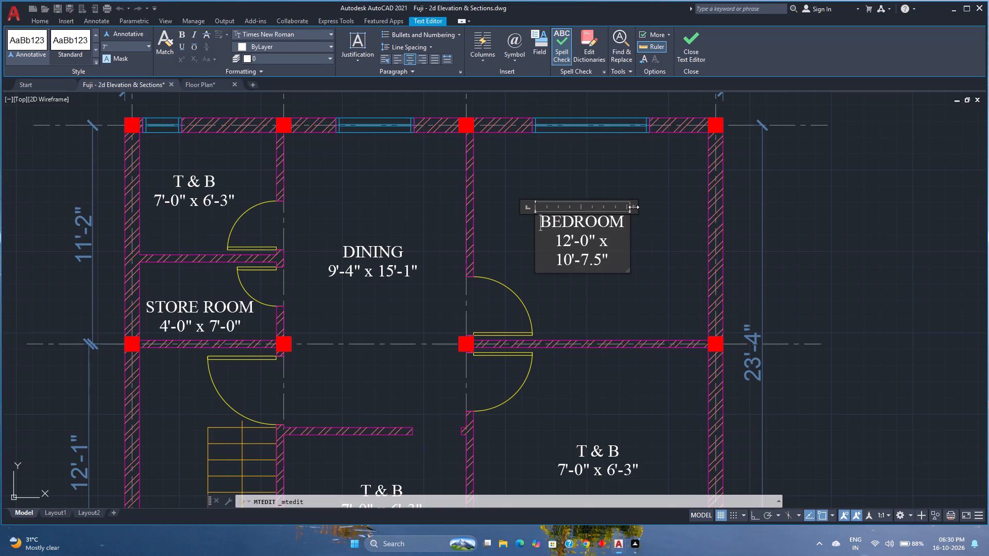
Widen the BEDROOM label's text box so the size fits on one line, and finish editing the text.
drag(634, 207, 659, 202)
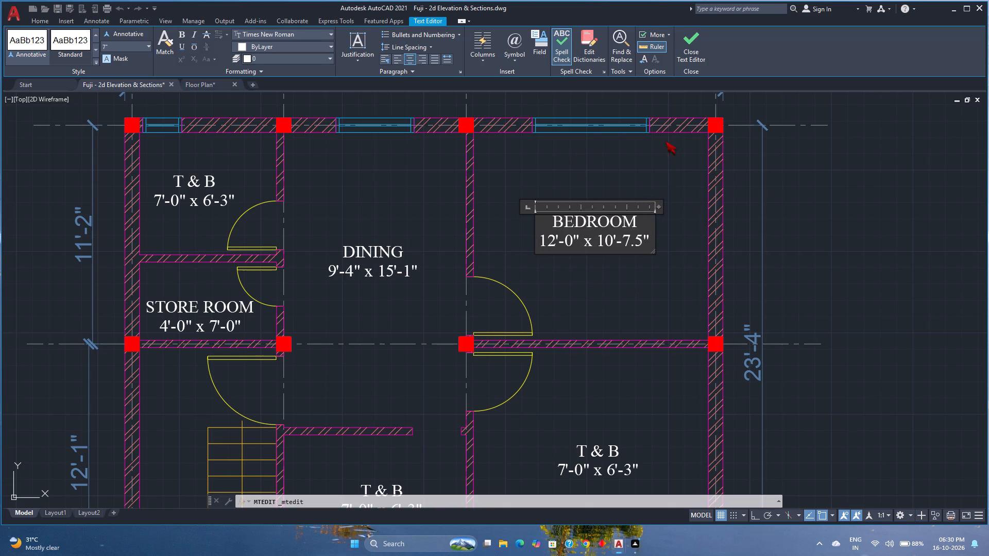
click(680, 62)
Replace "T & B" with "KITCHEN" in the label of the ground-floor room between the staircase and the lower right room.
scroll(562, 302, down, 3)
middle_drag(561, 359, 559, 358)
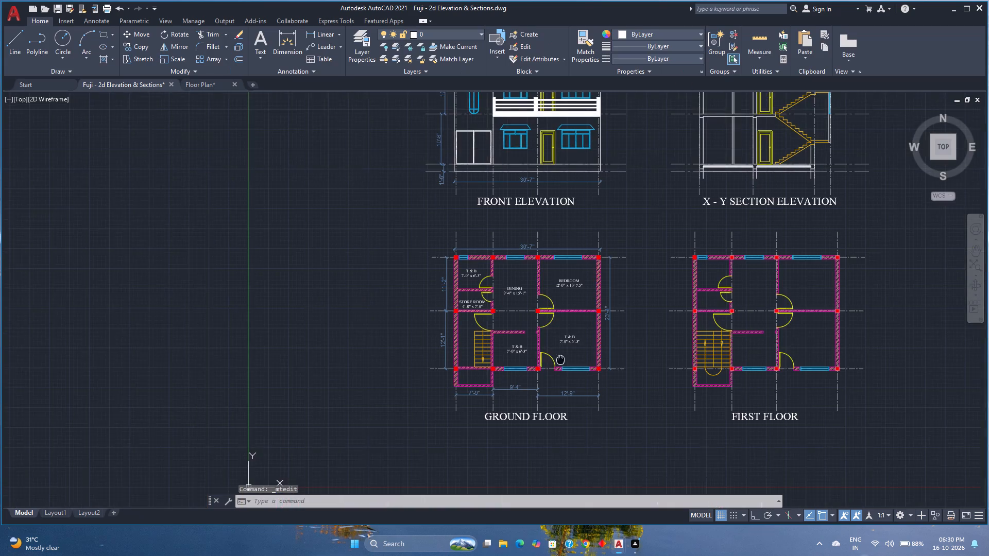
middle_drag(559, 358, 550, 306)
middle_click(550, 306)
scroll(533, 302, up, 3)
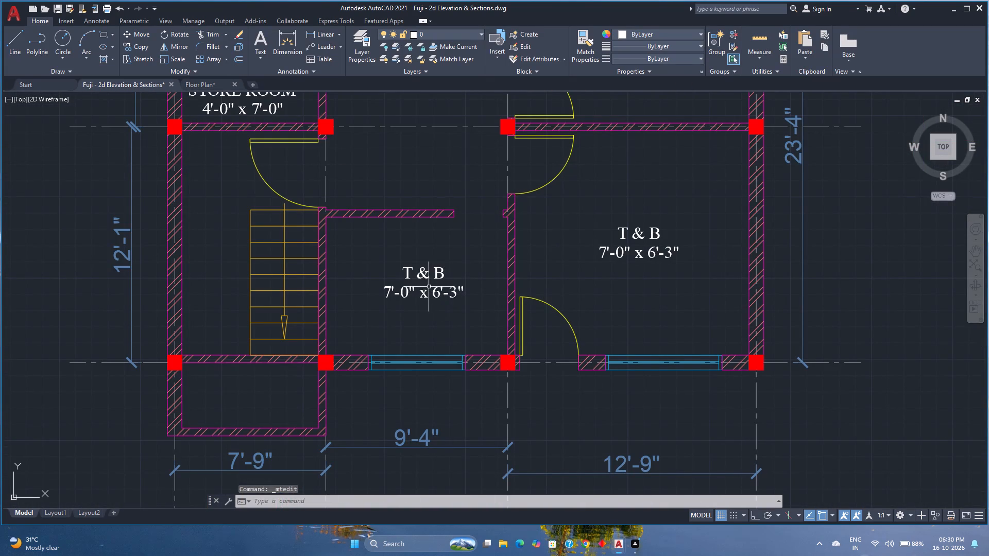
double_click(407, 273)
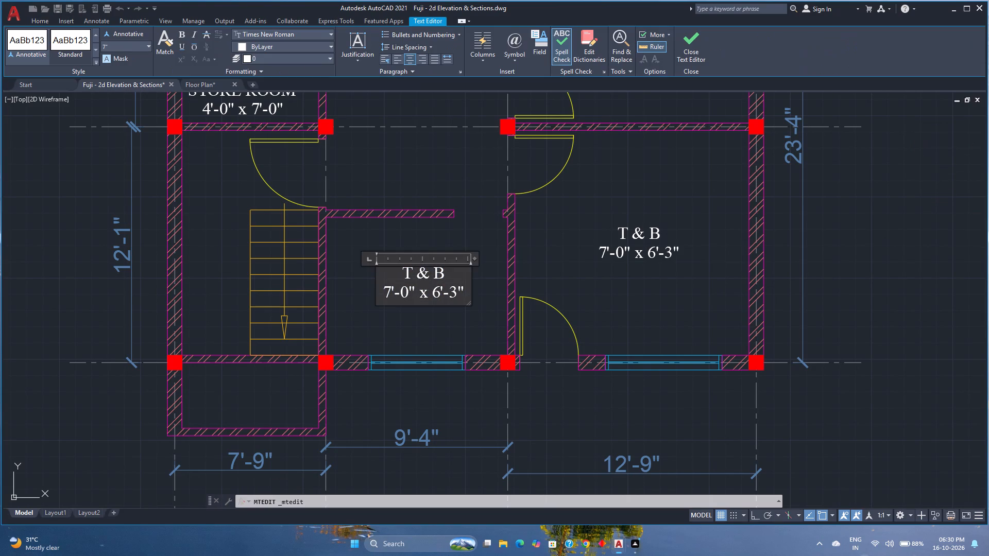
click(447, 275)
key(BackSpace)
key(BackSpace)
key(BackSpace)
key(BackSpace)
key(BackSpace)
text(KITCHN)
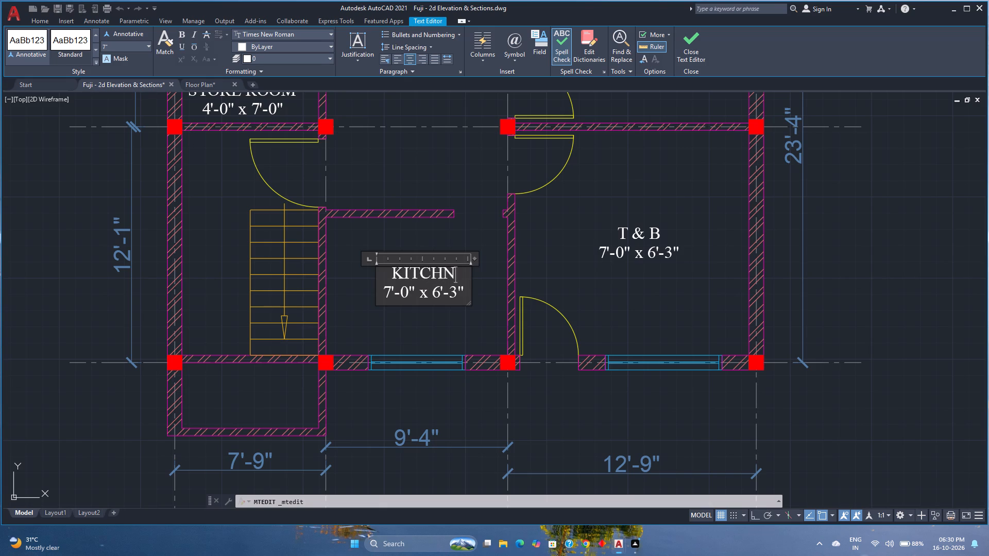
key(BackSpace)
key(BackSpace)
key(BackSpace)
text(CHEN)
key(Down)
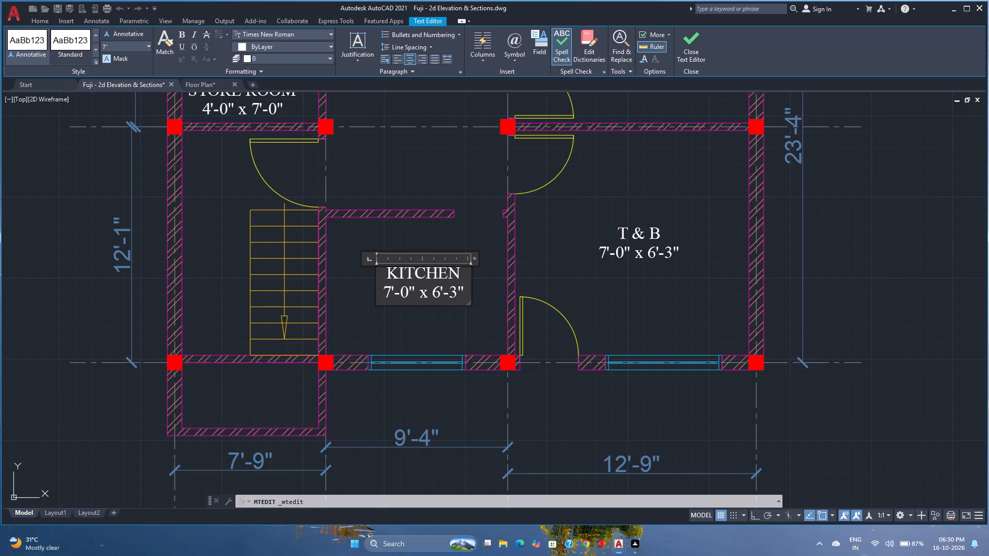
Set the second dimension in the KITCHEN label's size line to 9'-4".
key(BackSpace)
key(4)
key(Left)
key(Left)
key(Left)
key(BackSpace)
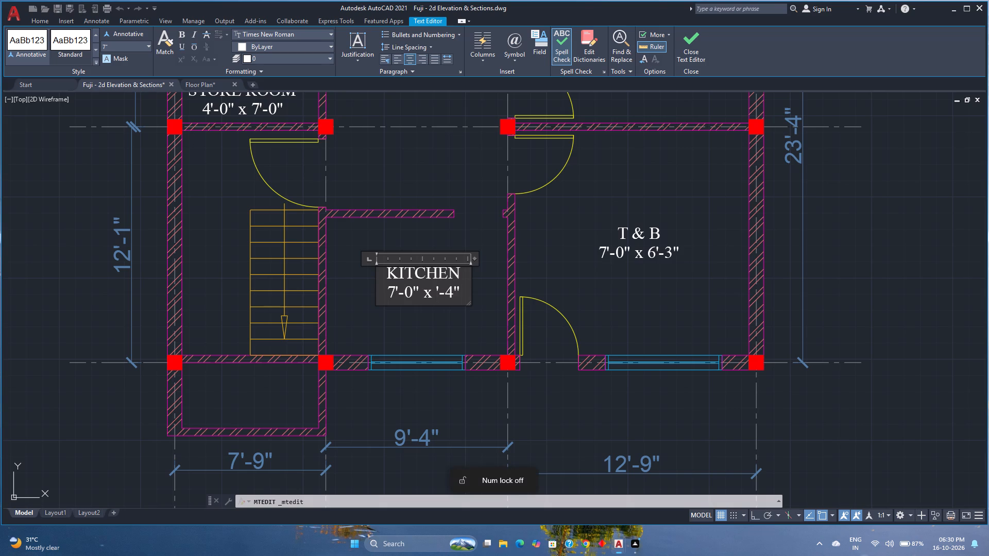
key(Page_Up)
key(9)
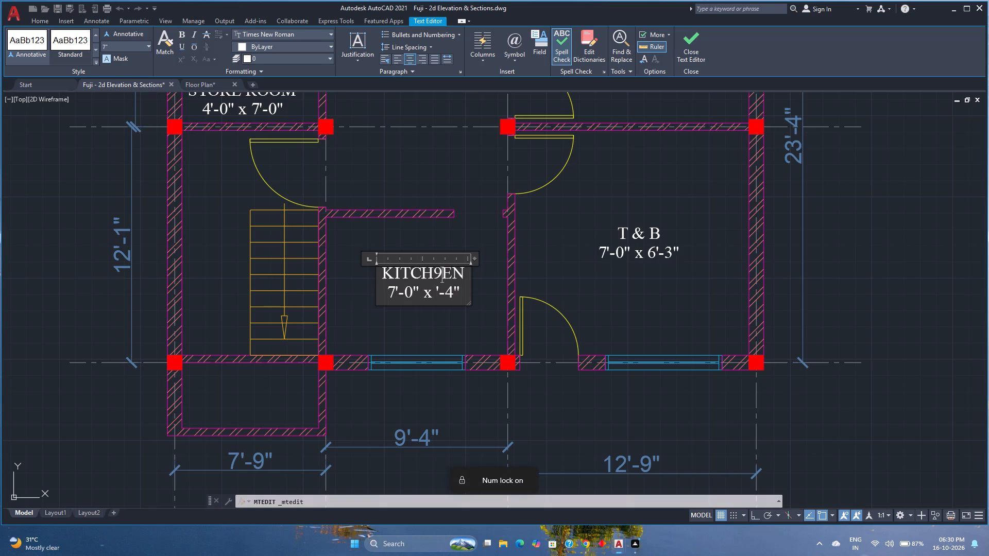
key(BackSpace)
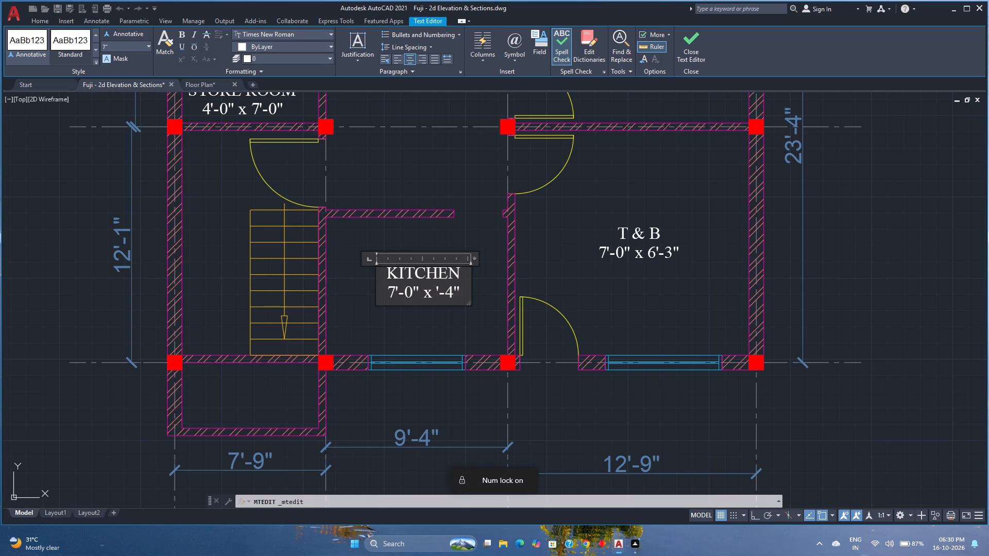
key(Down)
key(Left)
key(9)
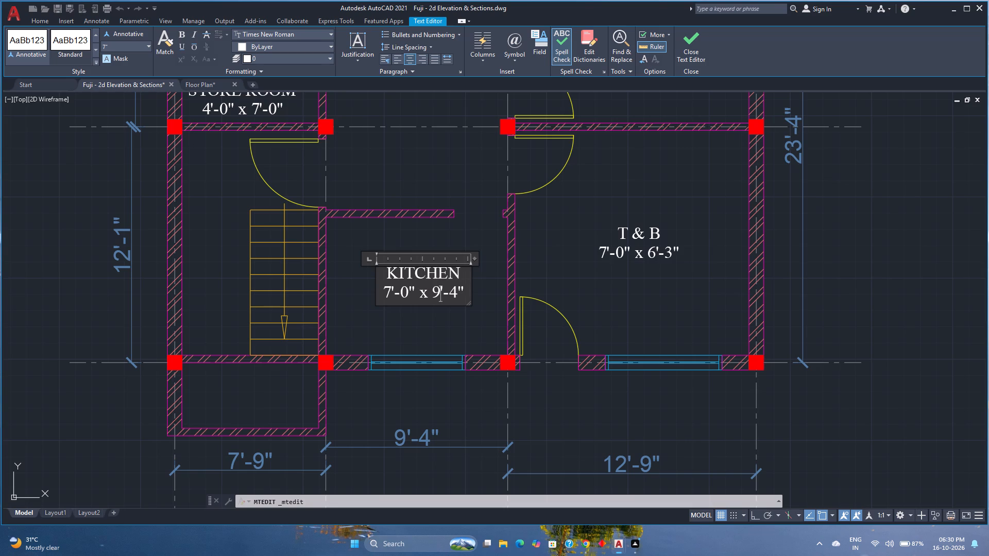
Set the first dimension in the KITCHEN label's size line to 7'-1" and finish editing the text.
key(Left)
key(Left)
key(Left)
key(Left)
key(Left)
key(BackSpace)
key(1)
click(625, 201)
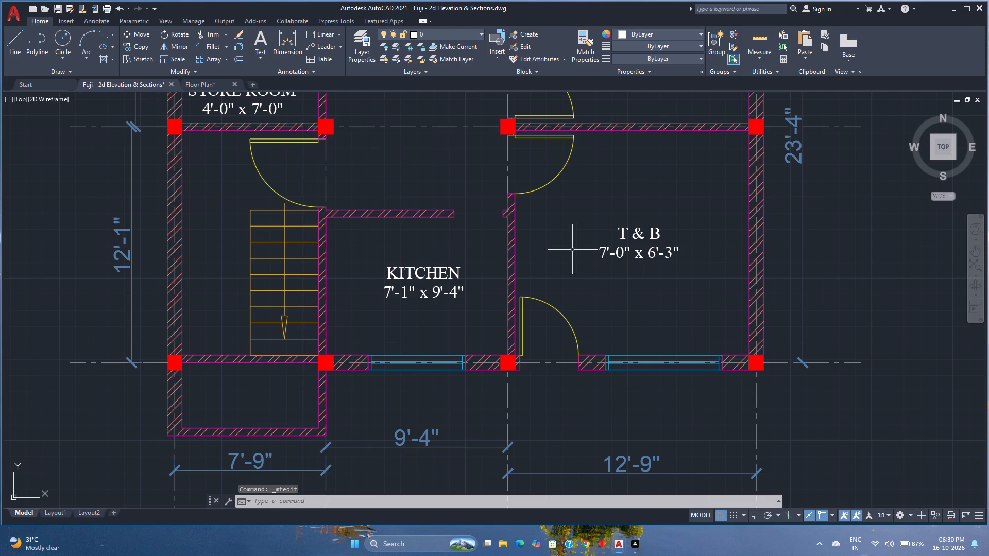
Measure the width, depth and area of the ground-floor room to the right of KITCHEN.
click(753, 37)
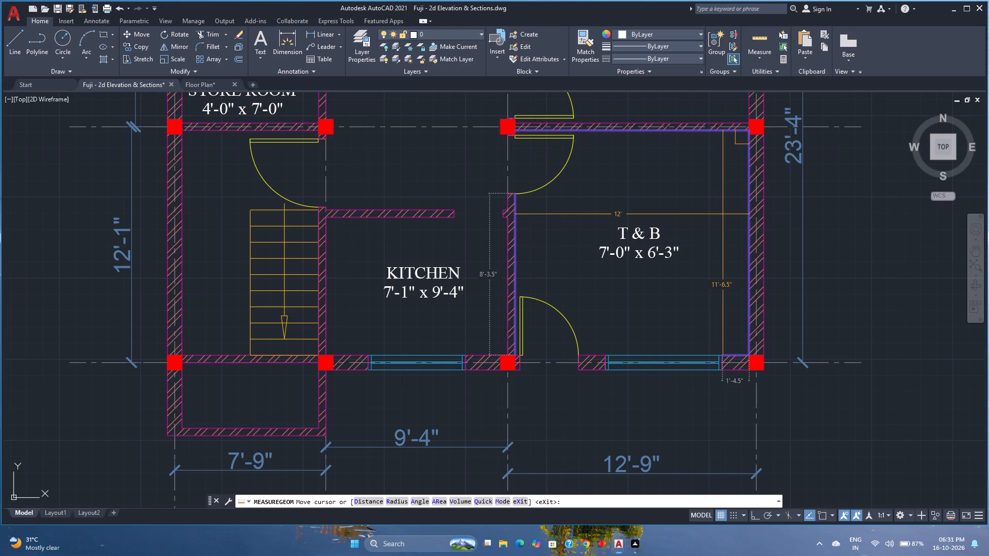
click(660, 240)
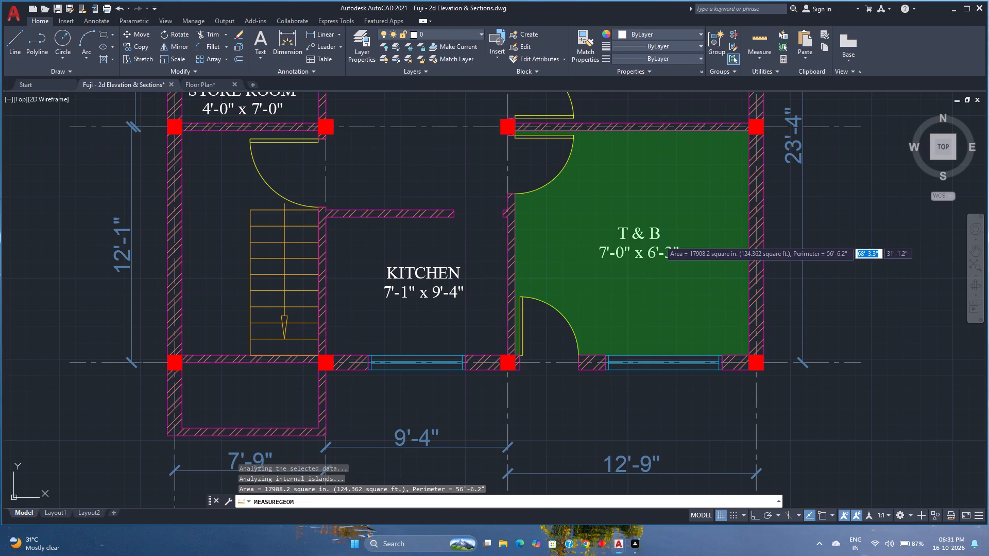
click(710, 241)
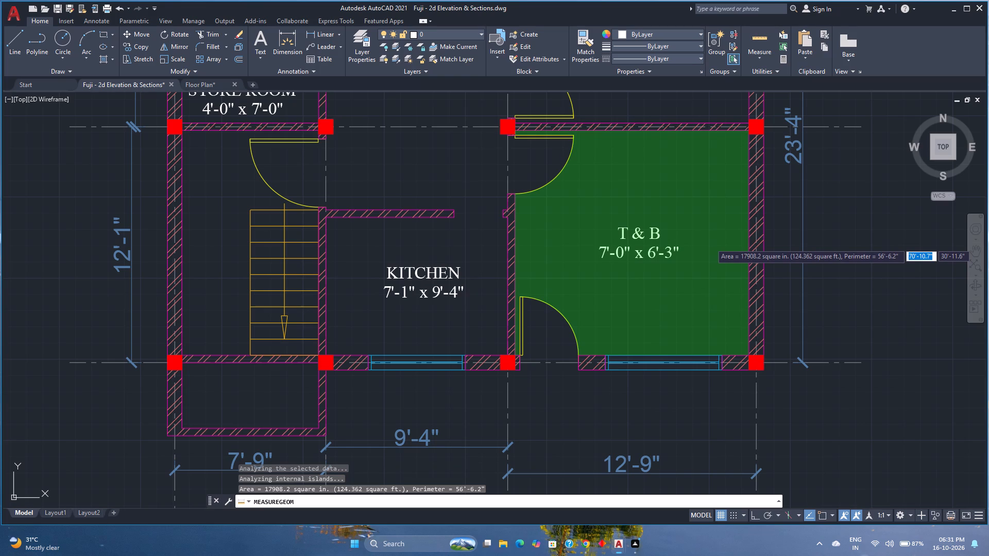
click(710, 243)
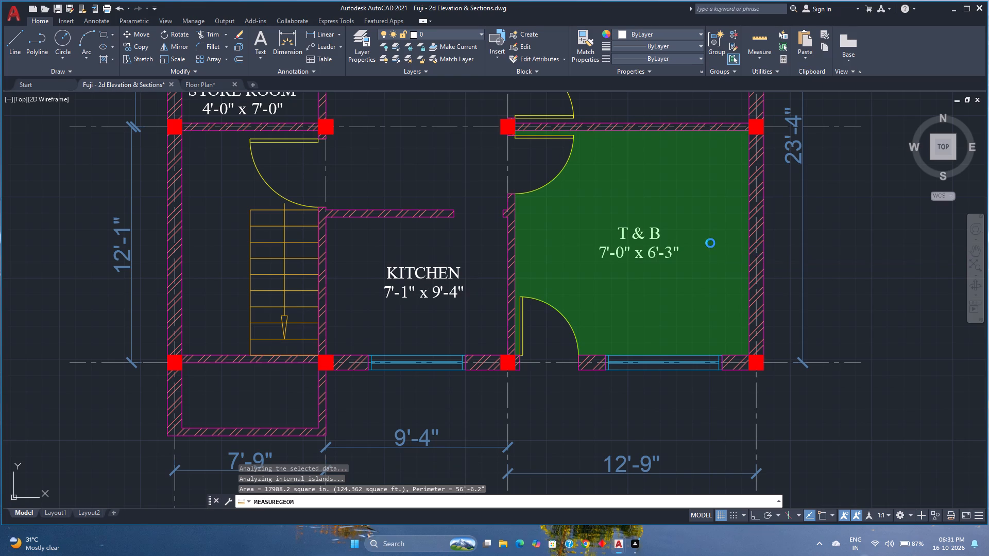
key(Escape)
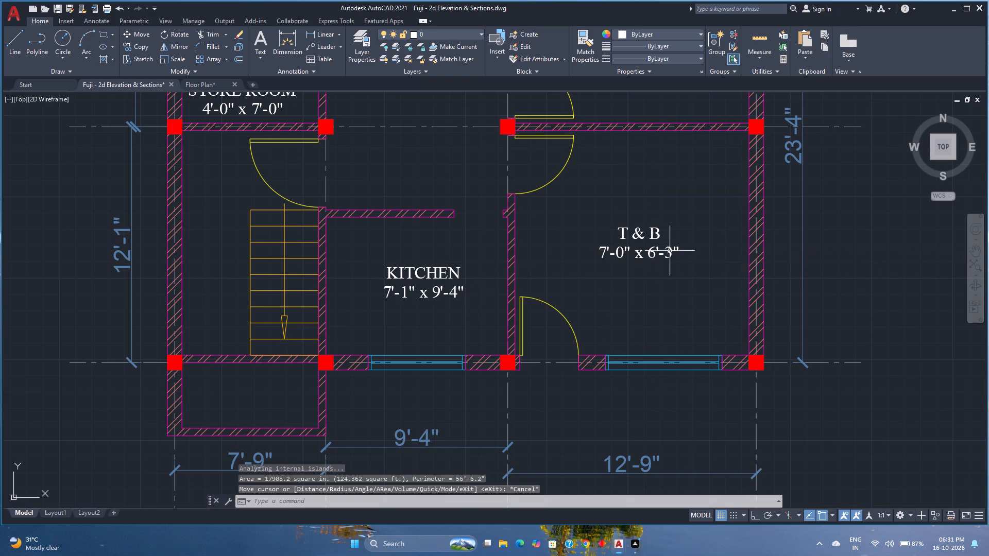
Replace "T & B" with "BEDROOM" in the label of the ground-floor room to the right of KITCHEN.
double_click(642, 237)
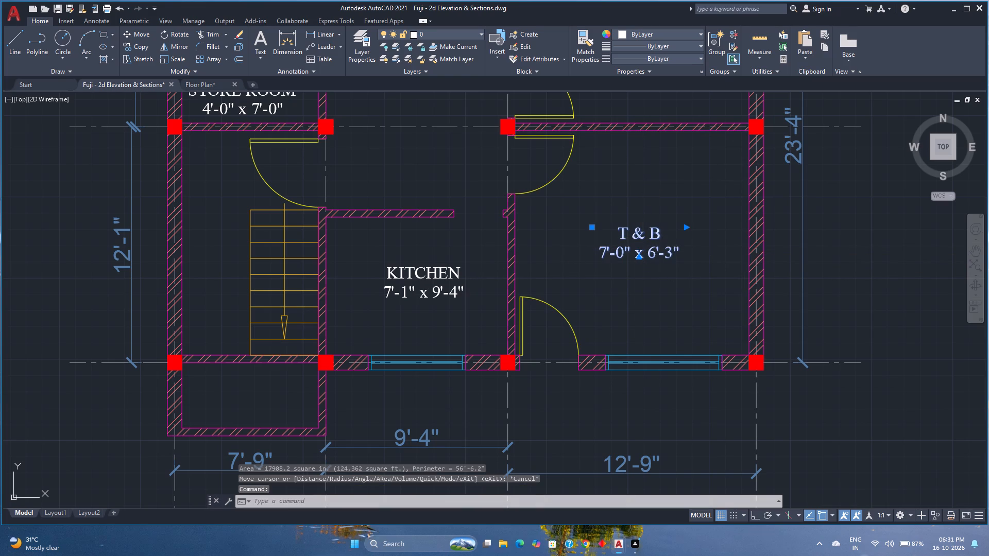
click(658, 237)
key(BackSpace)
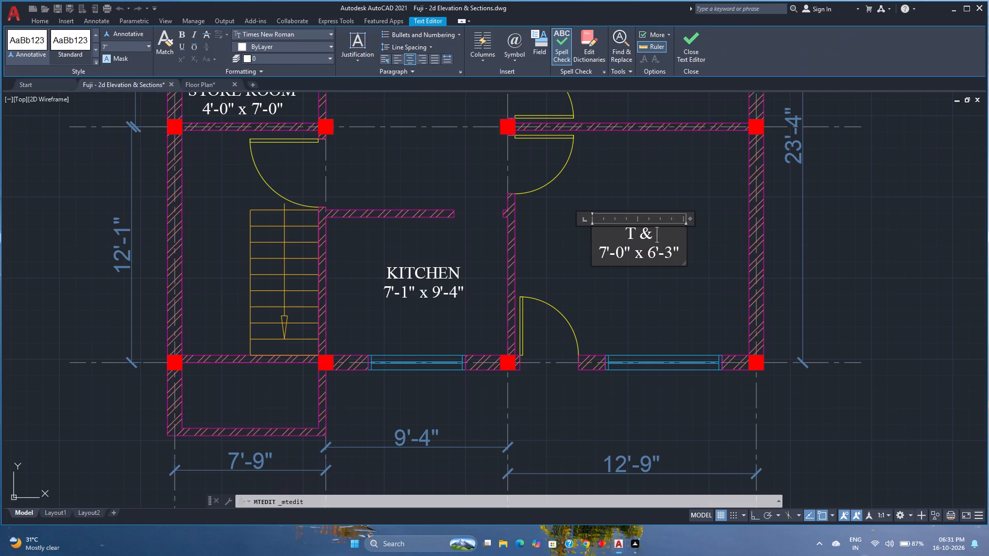
key(BackSpace)
key(BackSpace)
key(BackSpace)
key(BackSpace)
text(BEDROOM)
Set the second dimension in this BEDROOM label's size line to 11'-6.5".
key(Down)
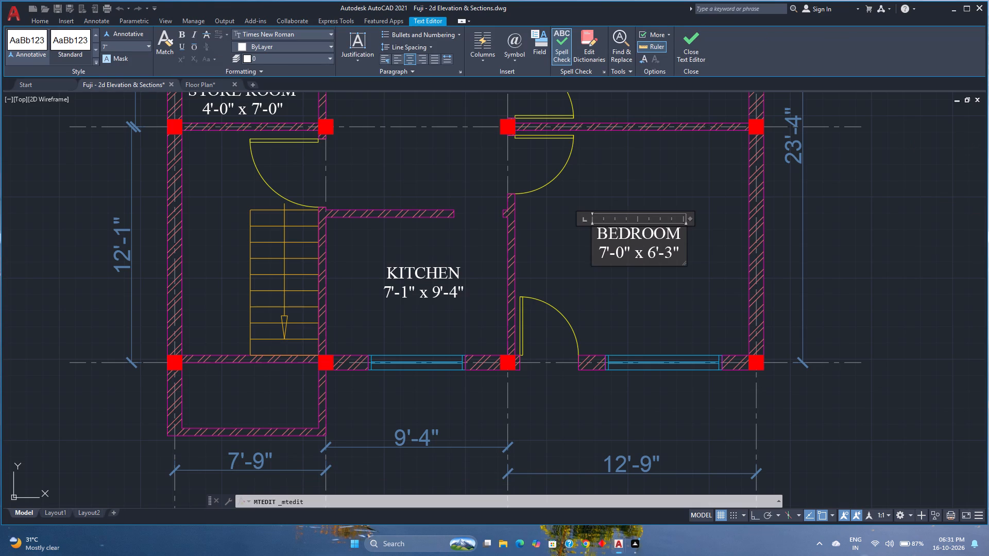
key(Left)
key(Left)
key(Left)
key(Left)
key(BackSpace)
text(11)
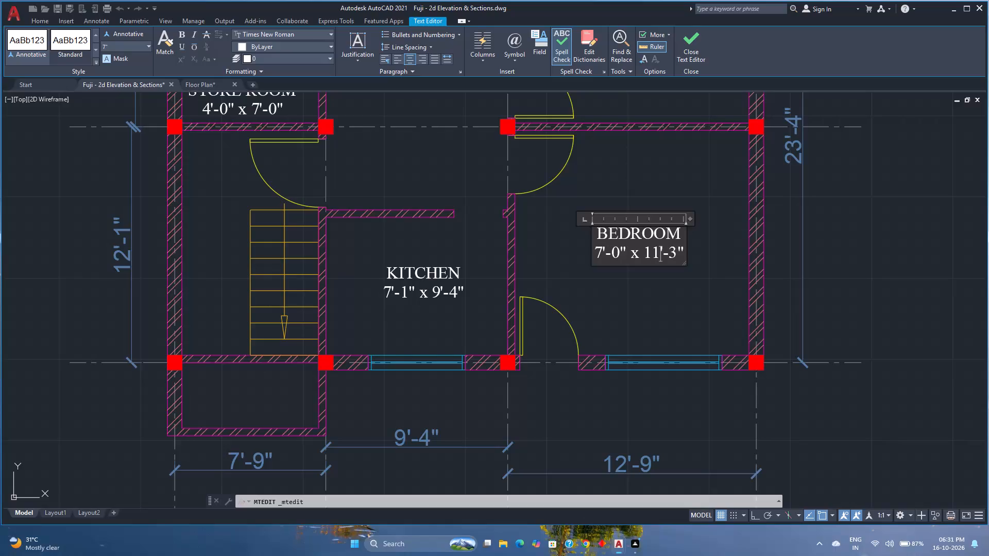
key(Right)
key(Right)
key(Right)
key(BackSpace)
text(6.5)
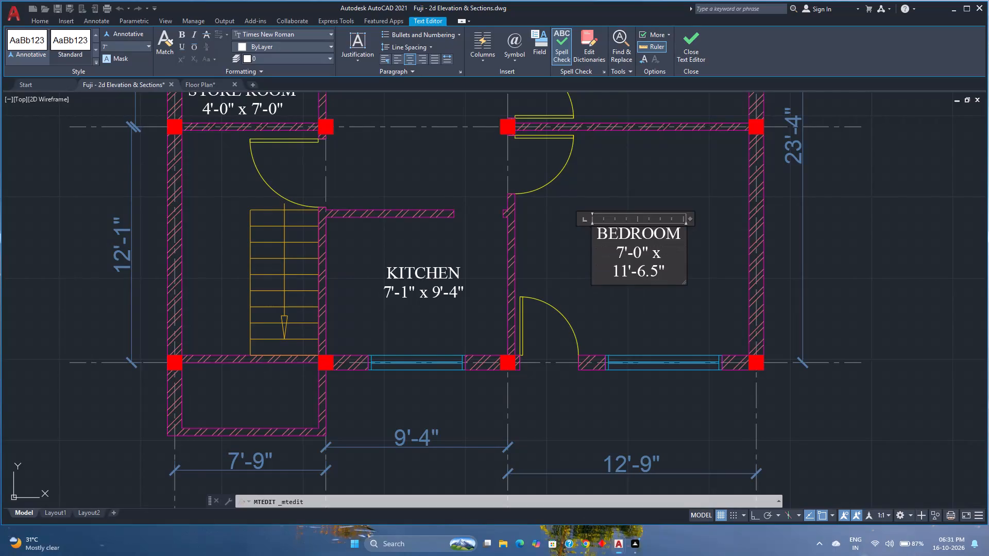
Set the first dimension in the same BEDROOM label's size line to 12'-0".
key(Up)
key(Up)
key(Down)
key(Left)
key(Left)
key(Left)
key(Left)
key(Right)
key(Right)
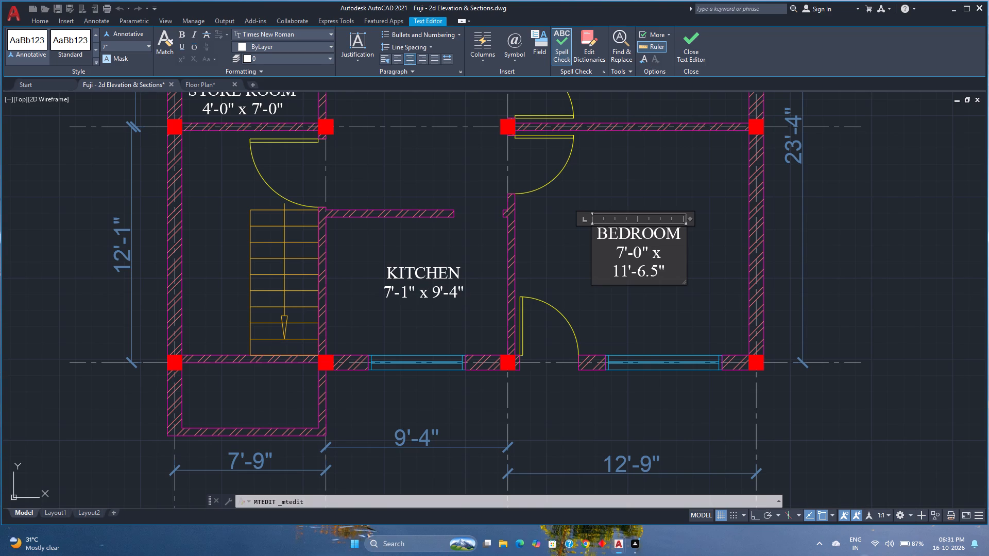
key(BackSpace)
key(space)
key(Right)
key(Right)
key(Left)
key(Left)
key(Left)
key(Left)
key(Left)
key(Left)
key(Left)
key(BackSpace)
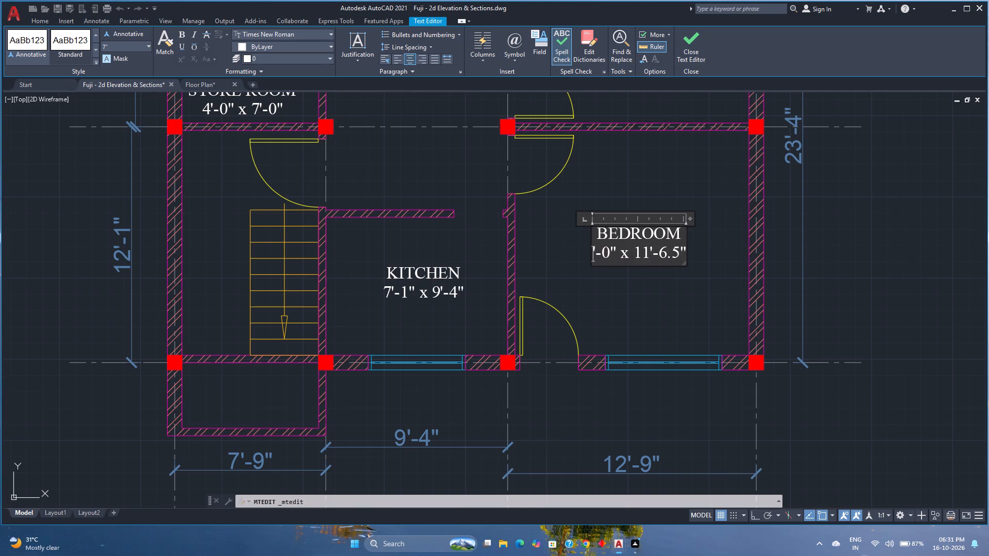
text(12)
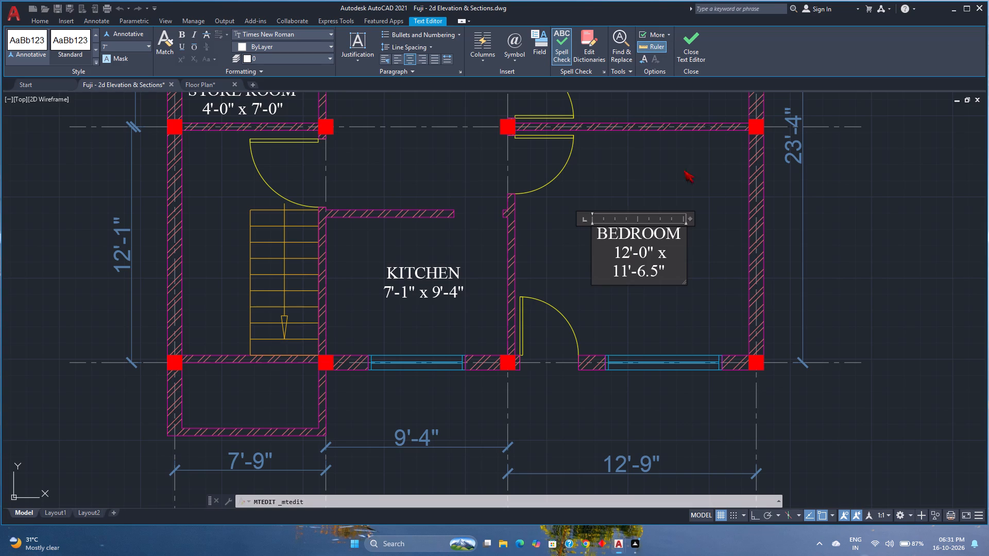
Widen this BEDROOM label's text box to about 6' so the size fits on one line, and finish editing.
drag(688, 219, 713, 216)
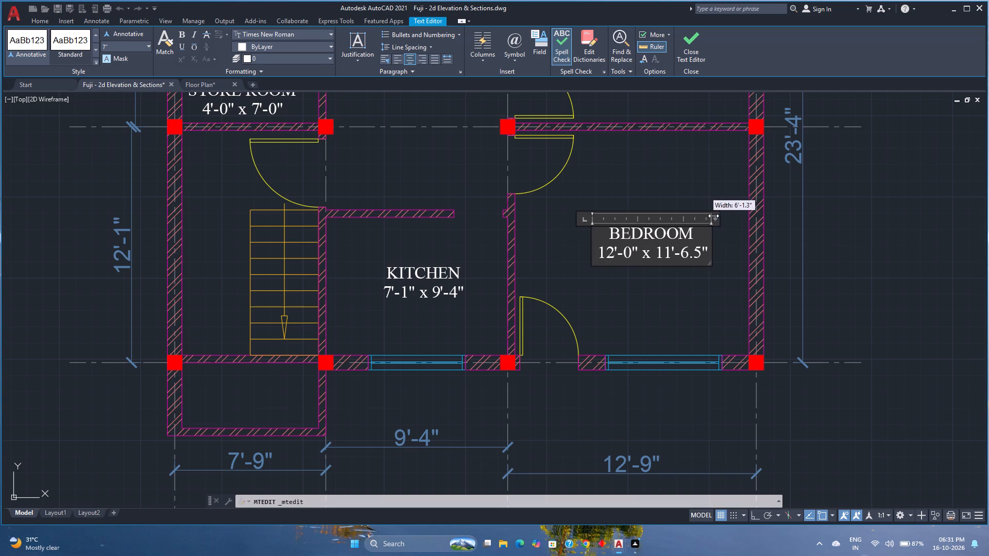
drag(713, 216, 709, 216)
click(707, 189)
Save the drawing with the completed ground-floor room labels.
scroll(635, 217, down, 2)
middle_drag(635, 217, 611, 228)
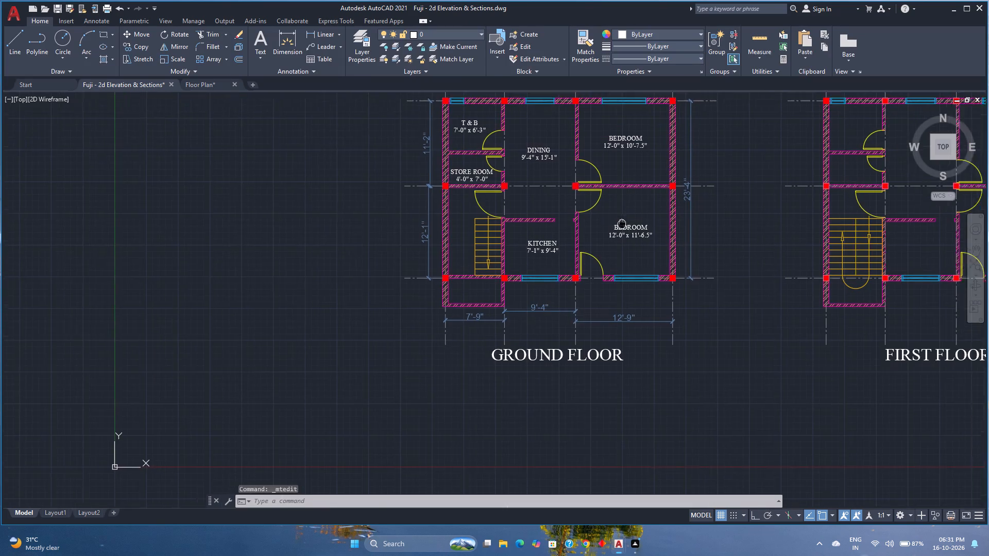
middle_drag(611, 228, 454, 250)
middle_click(453, 251)
key(ctrl+s)
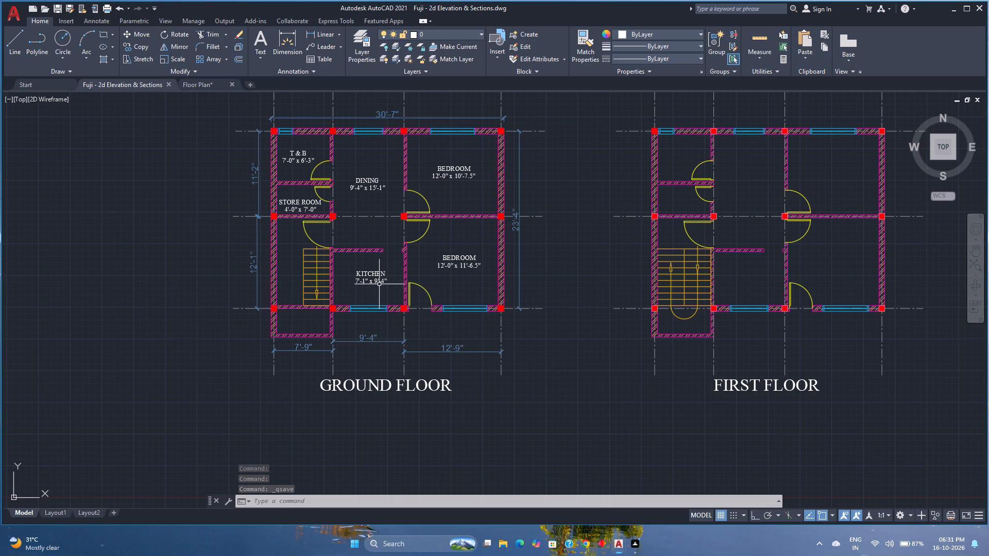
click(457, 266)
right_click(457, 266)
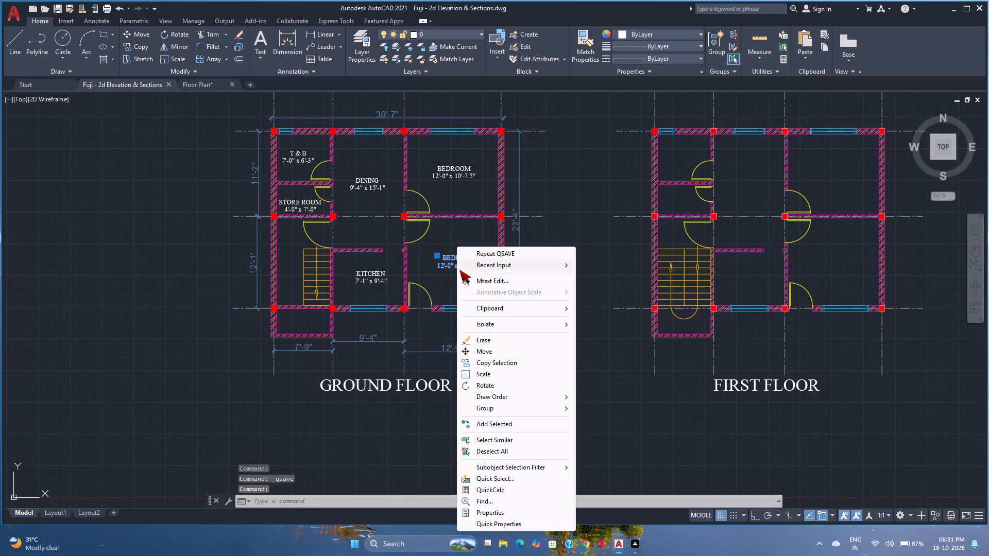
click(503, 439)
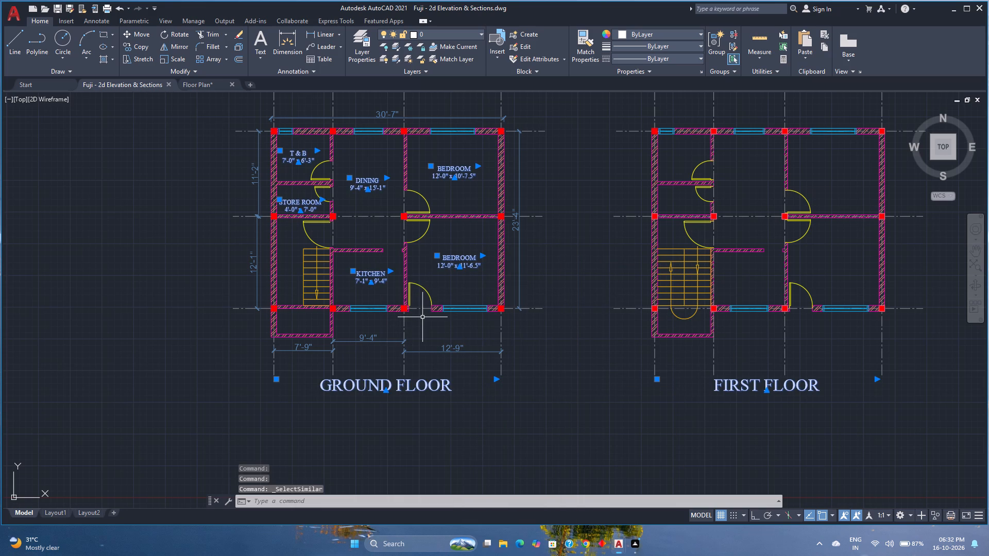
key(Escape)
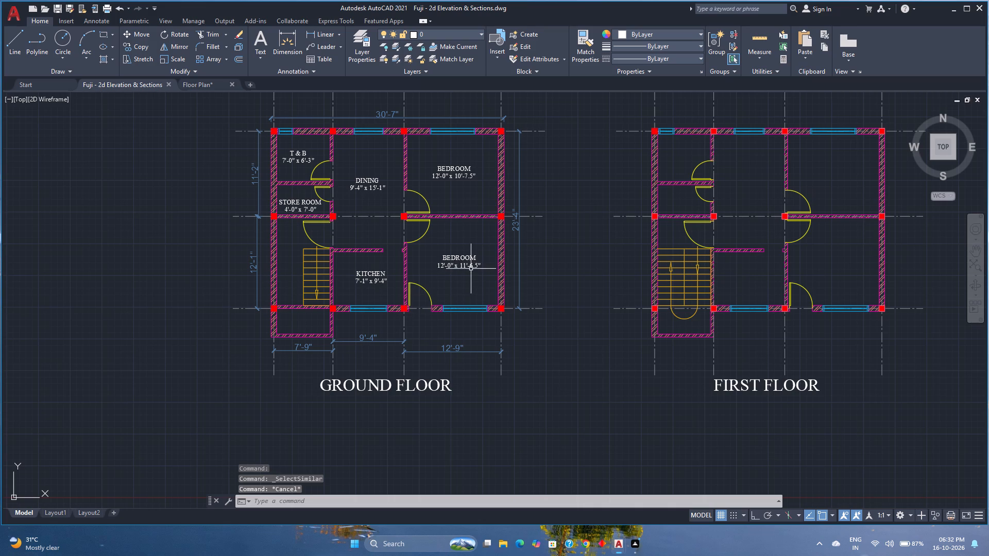
Copy the two BEDROOM, DINING, T & B and STORE ROOM labels from the ground floor 50'-0" horizontally onto the first floor plan.
click(471, 268)
click(455, 173)
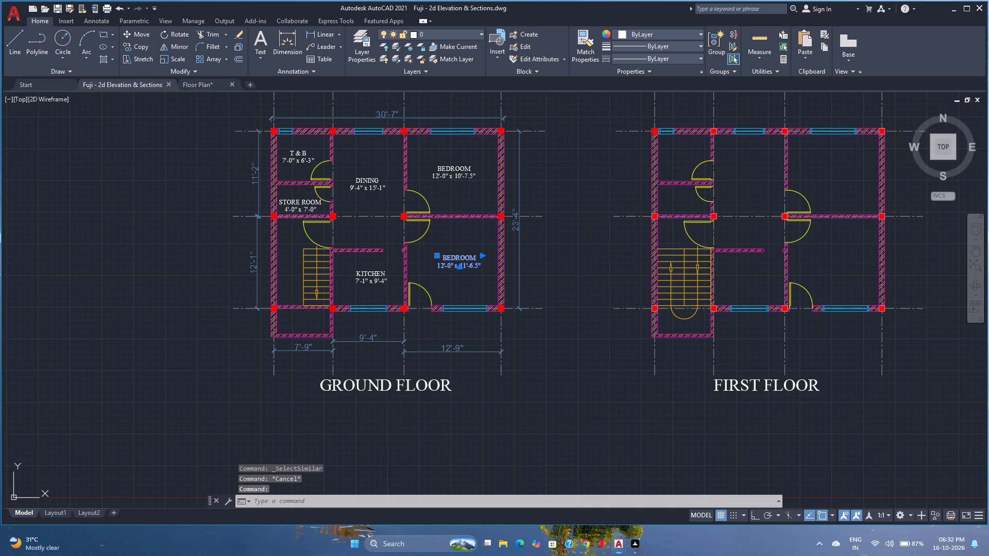
click(357, 181)
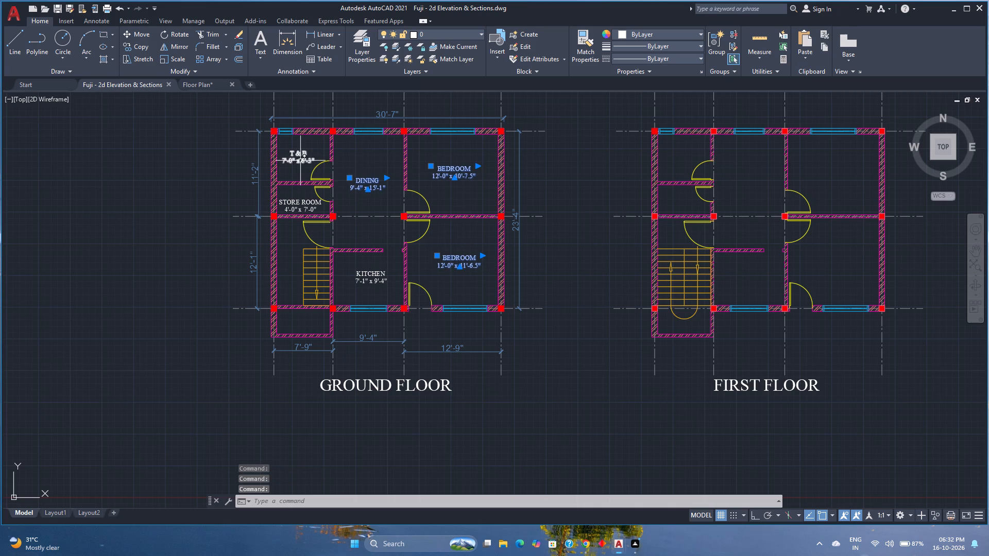
click(301, 158)
click(298, 199)
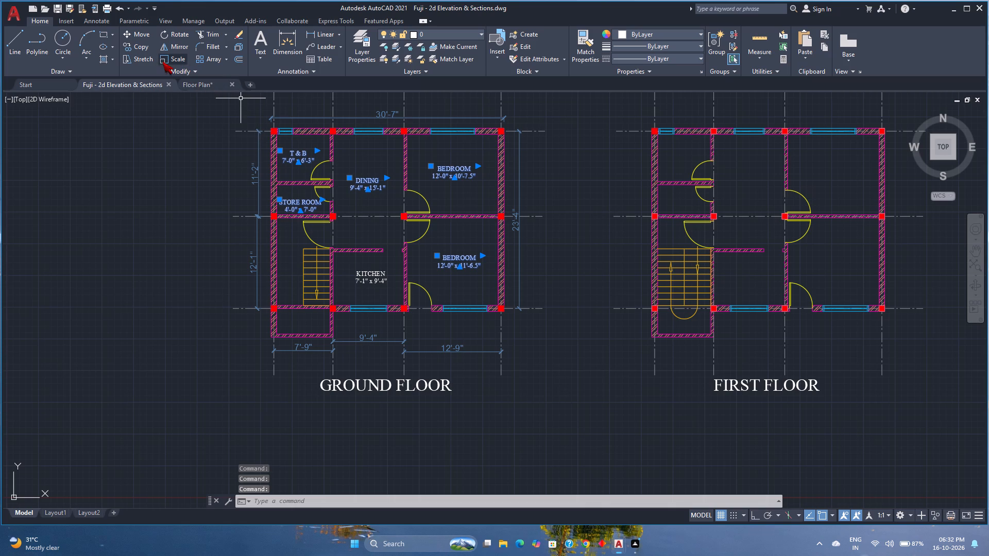
click(144, 45)
scroll(198, 195, down, 1)
middle_drag(197, 195, 196, 238)
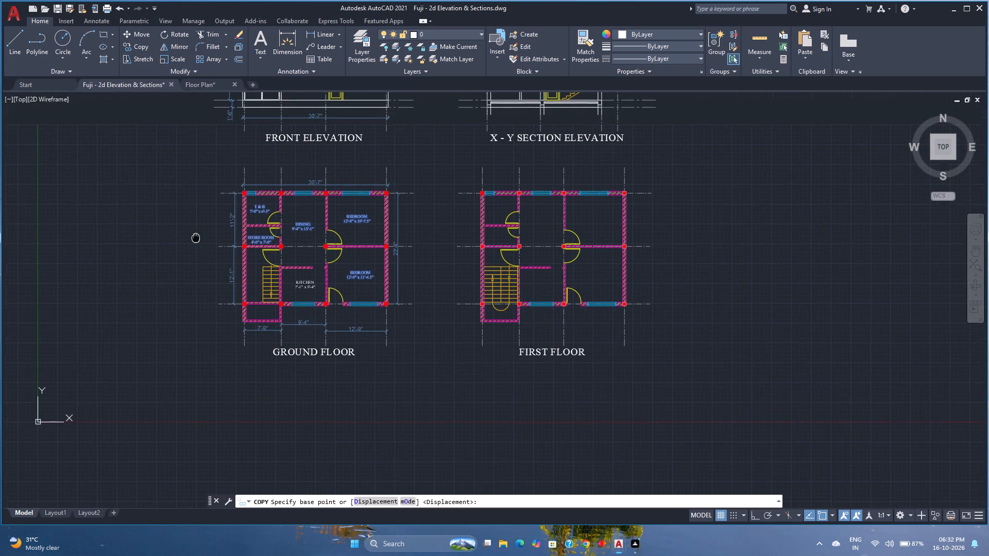
click(242, 173)
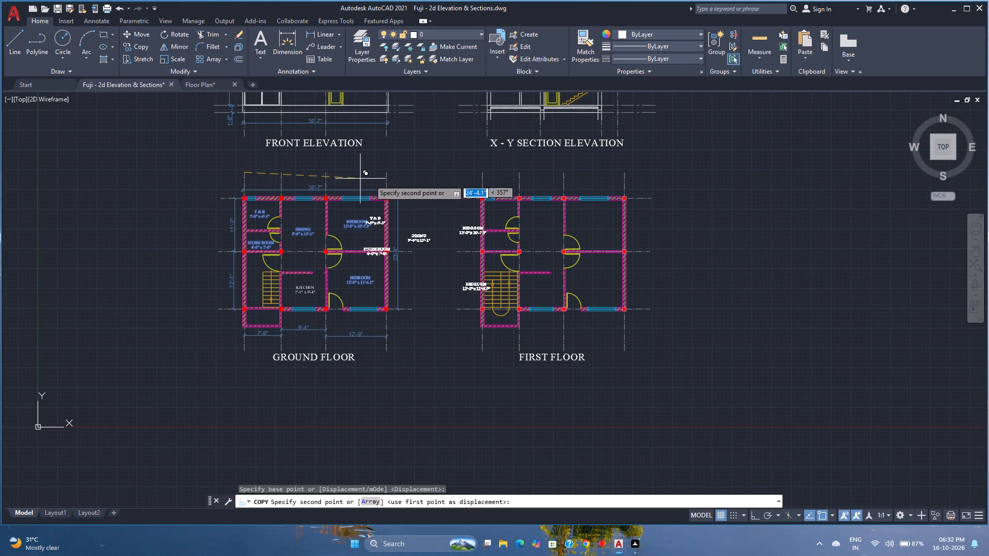
scroll(485, 183, up, 1)
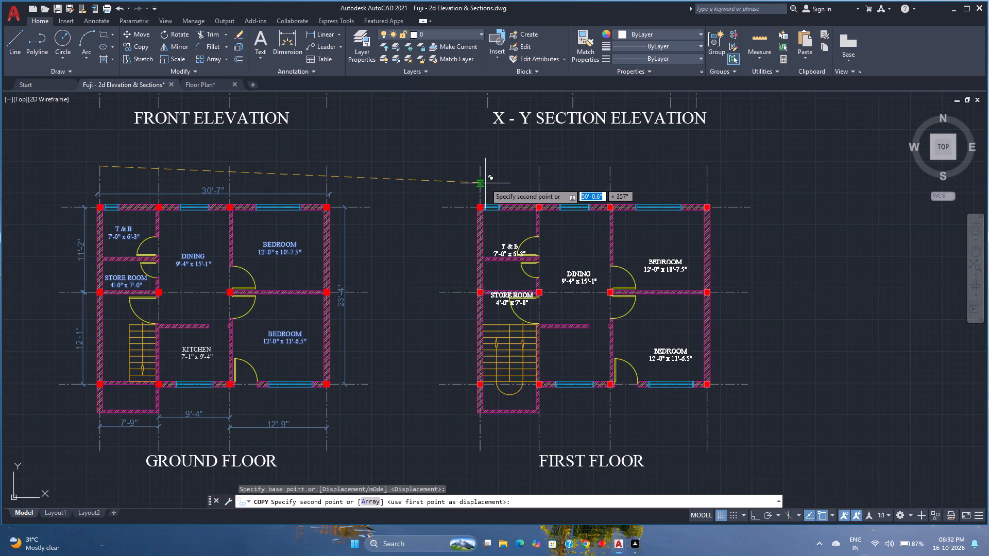
key(F8)
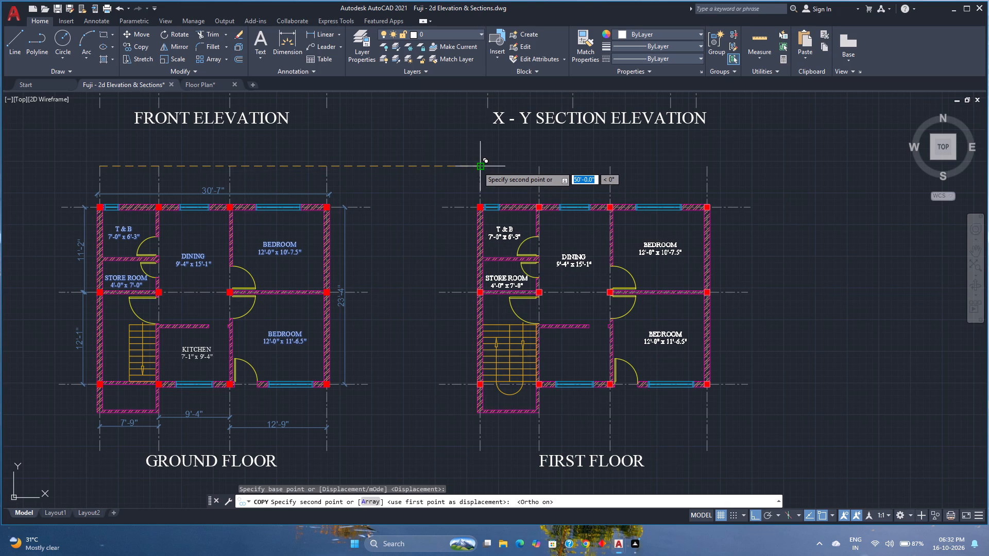
click(481, 167)
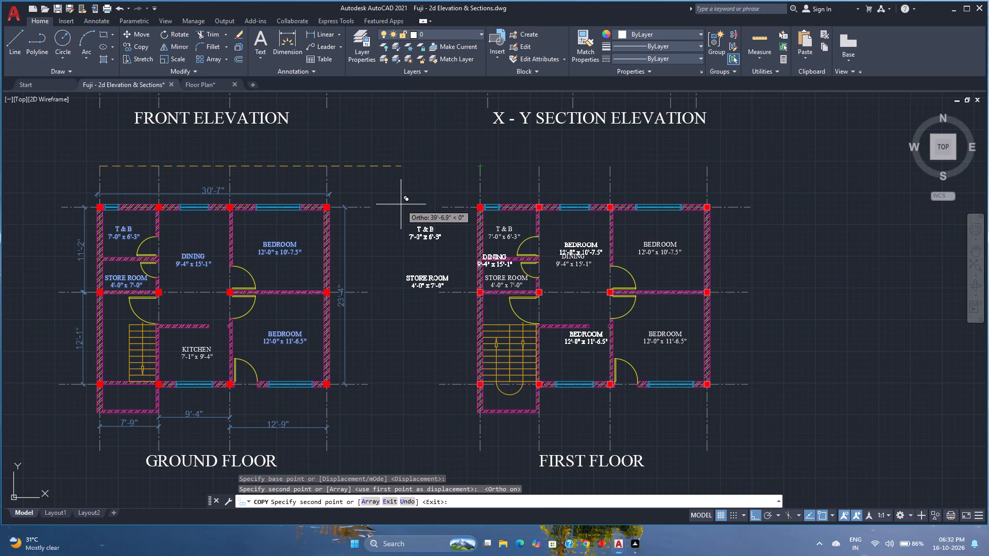
key(Escape)
Save the drawing with the copied first-floor room labels.
middle_drag(492, 349, 438, 307)
middle_click(438, 307)
scroll(223, 284, down, 1)
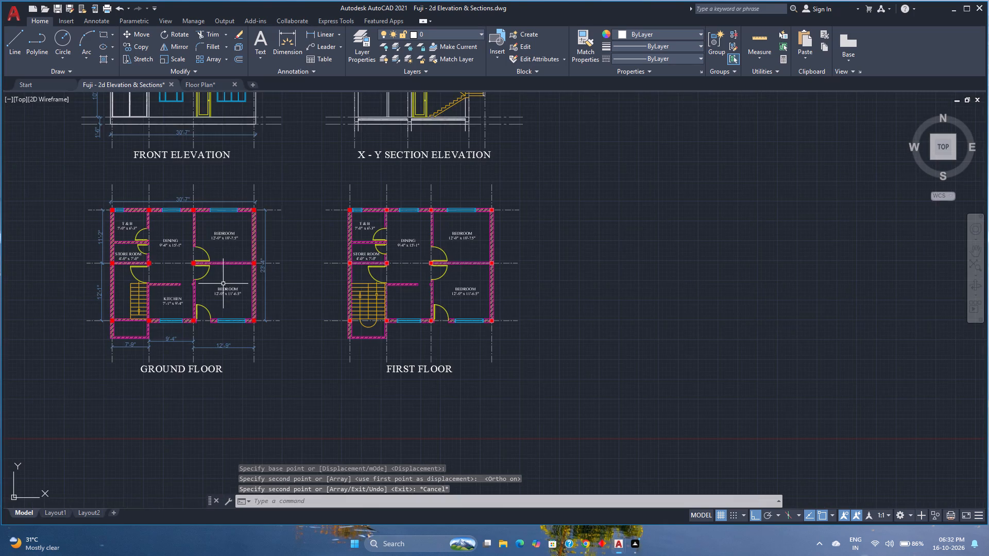
middle_drag(224, 284, 363, 347)
key(ctrl+s)
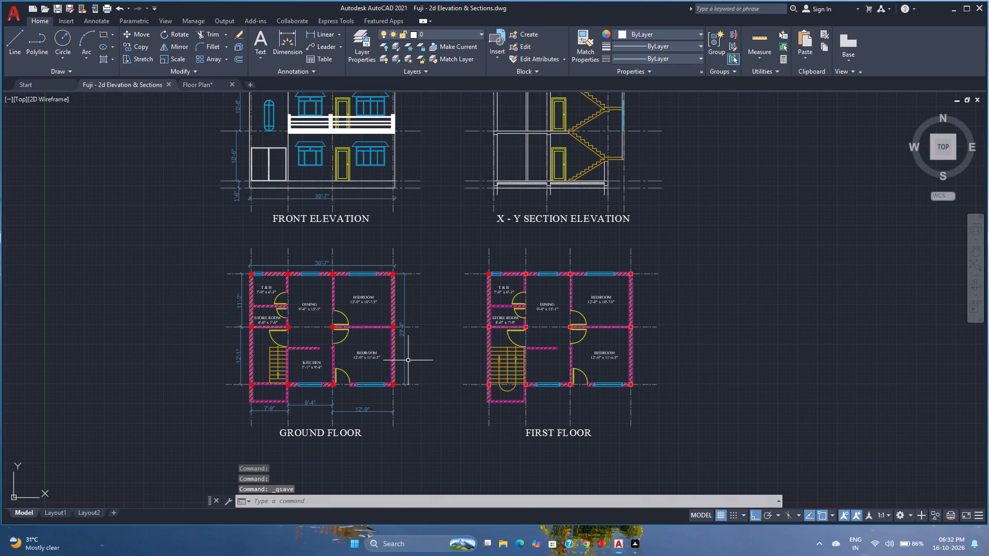
Dimension the width of the T & B window on the ground floor plan, placing the dimension just above the outer wall.
scroll(430, 339, up, 1)
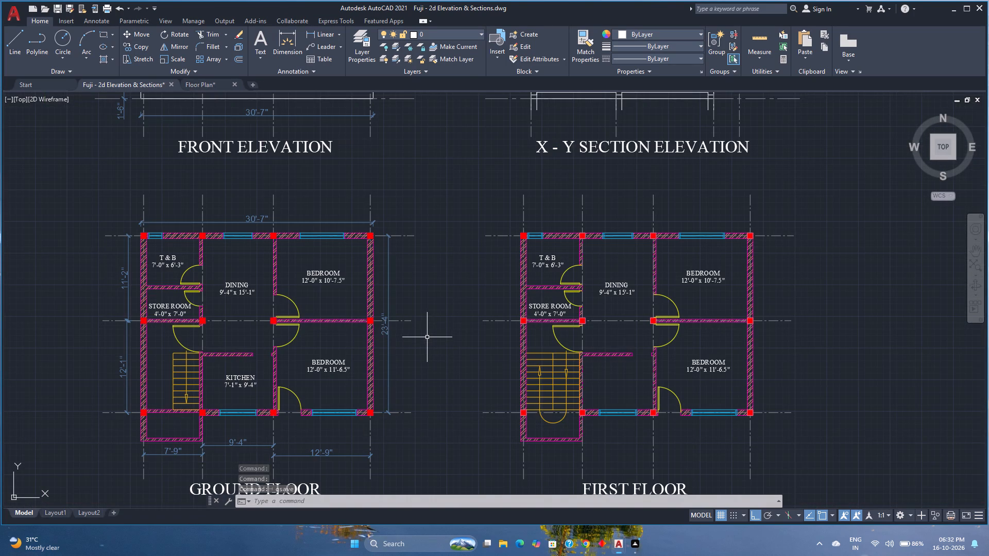
middle_drag(292, 243, 321, 271)
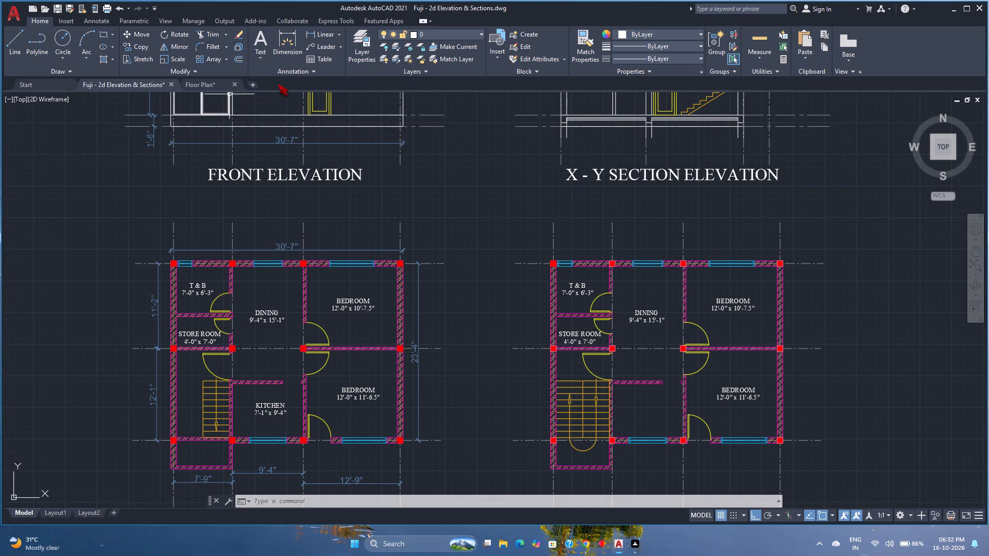
click(291, 44)
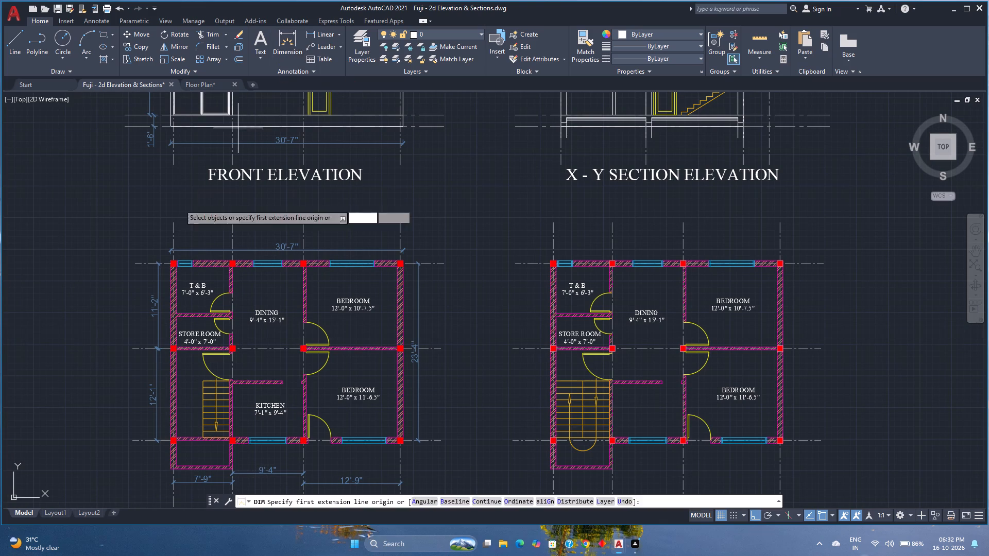
scroll(190, 265, up, 2)
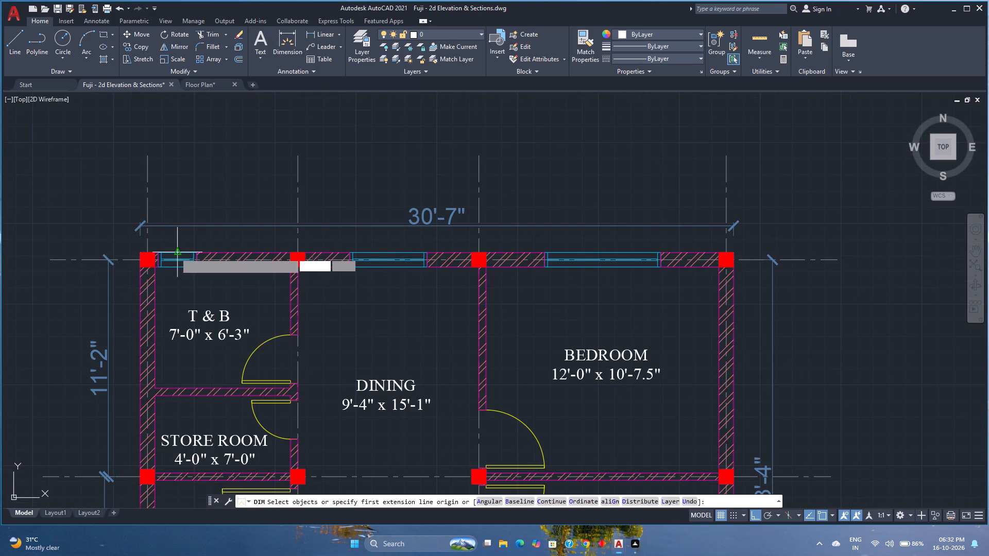
scroll(175, 253, up, 3)
click(104, 247)
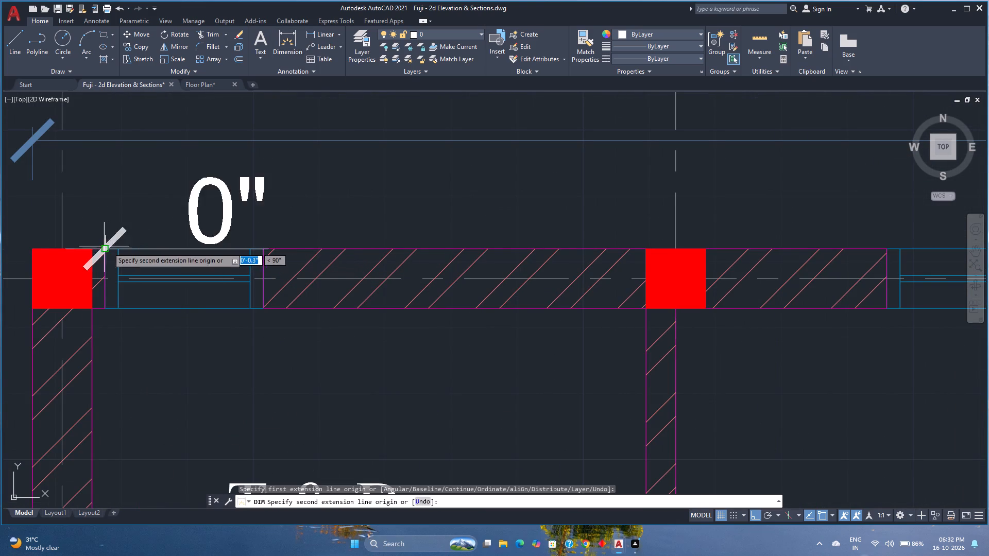
click(251, 249)
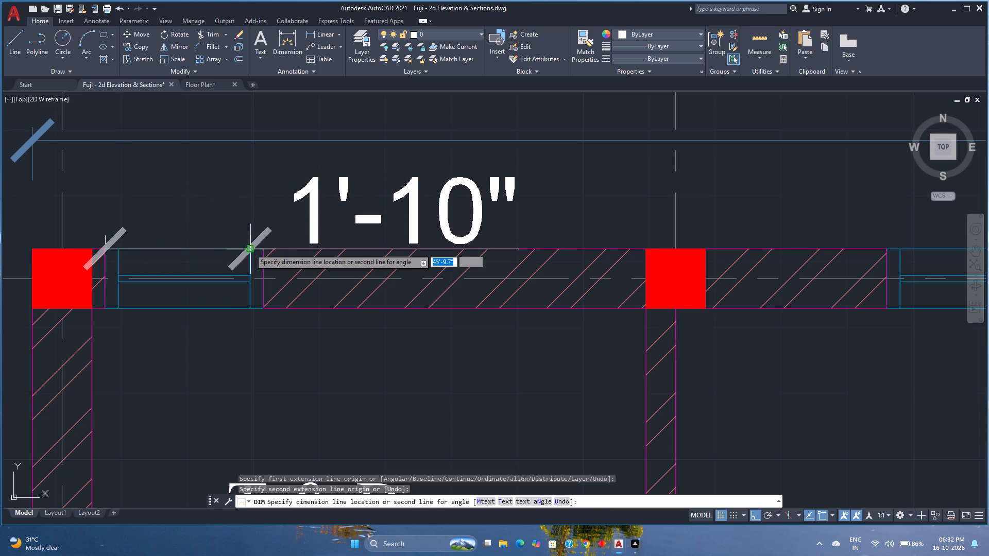
scroll(232, 211, down, 2)
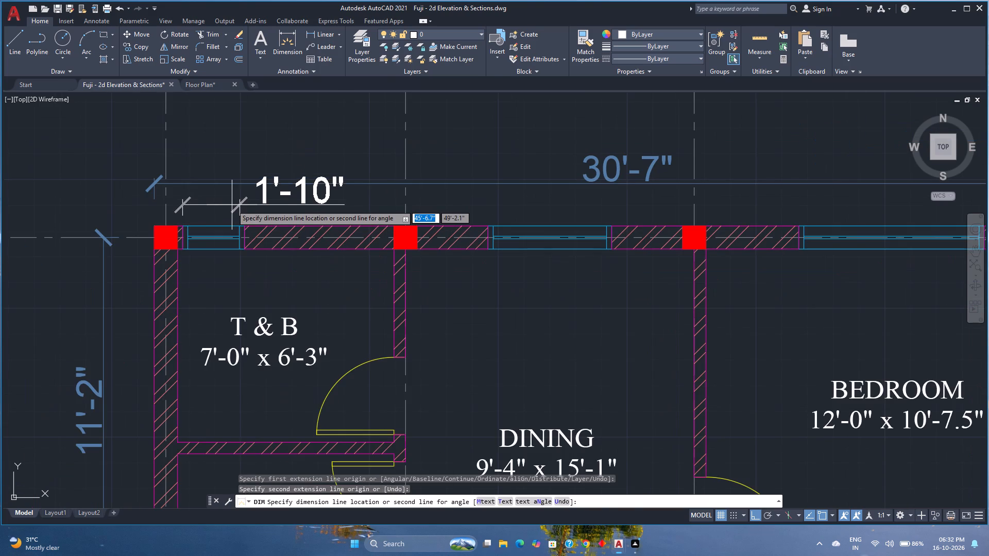
click(232, 205)
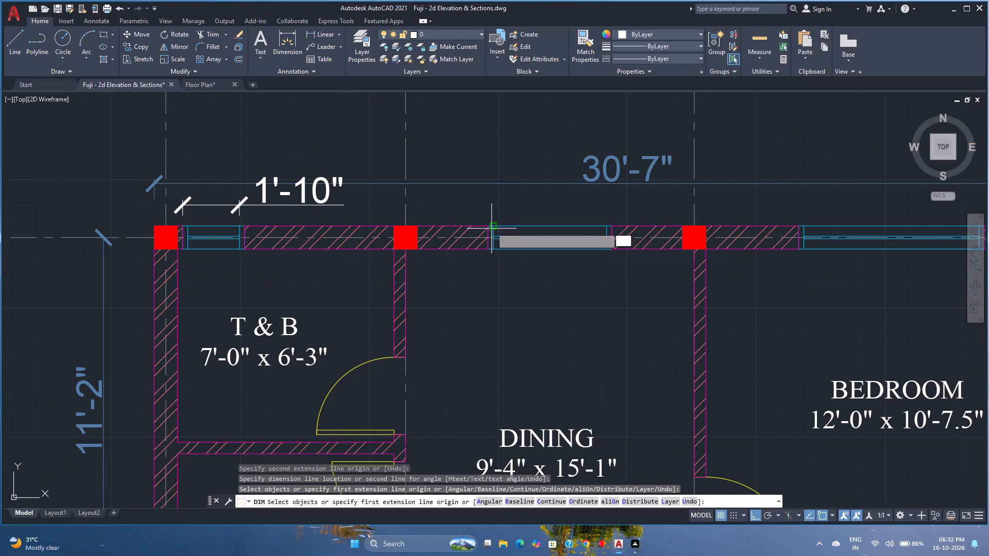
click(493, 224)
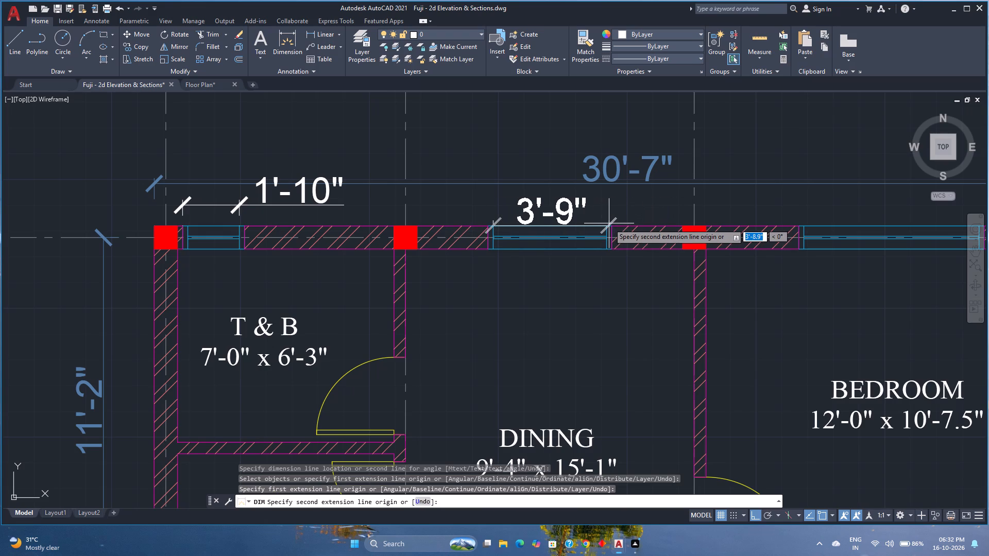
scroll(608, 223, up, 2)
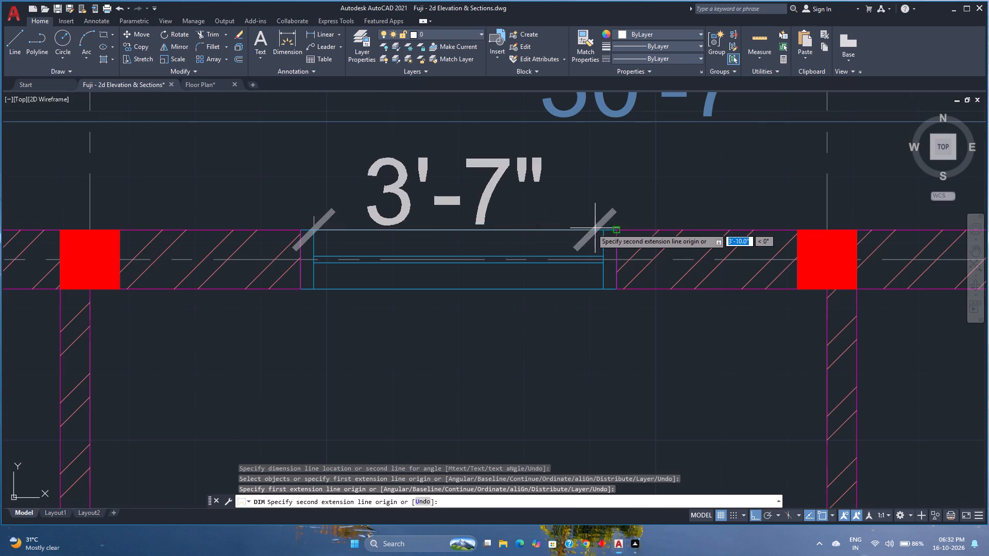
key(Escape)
Dimension the full opening width of the ground-floor DINING window, placing the dimension just above the outer wall.
key(space)
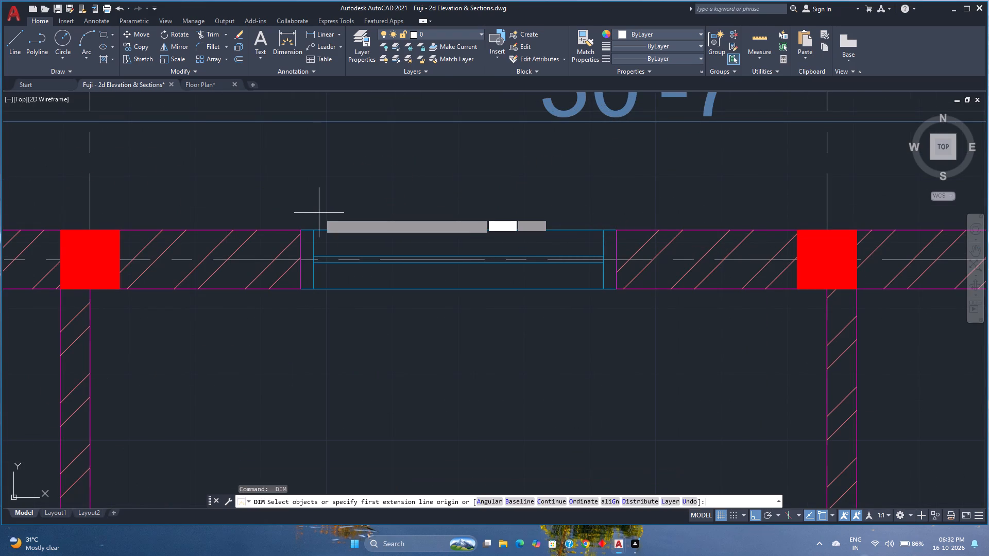
click(302, 230)
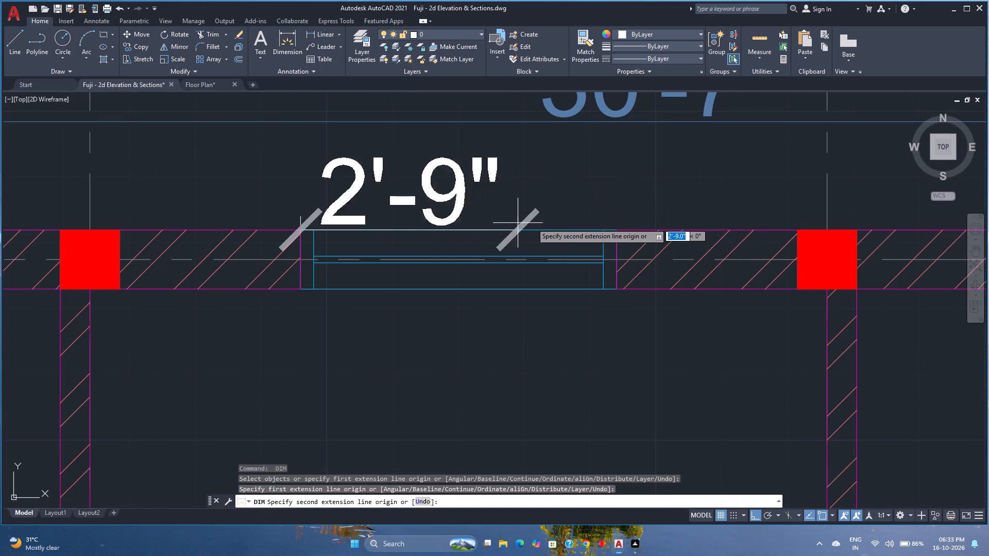
click(613, 230)
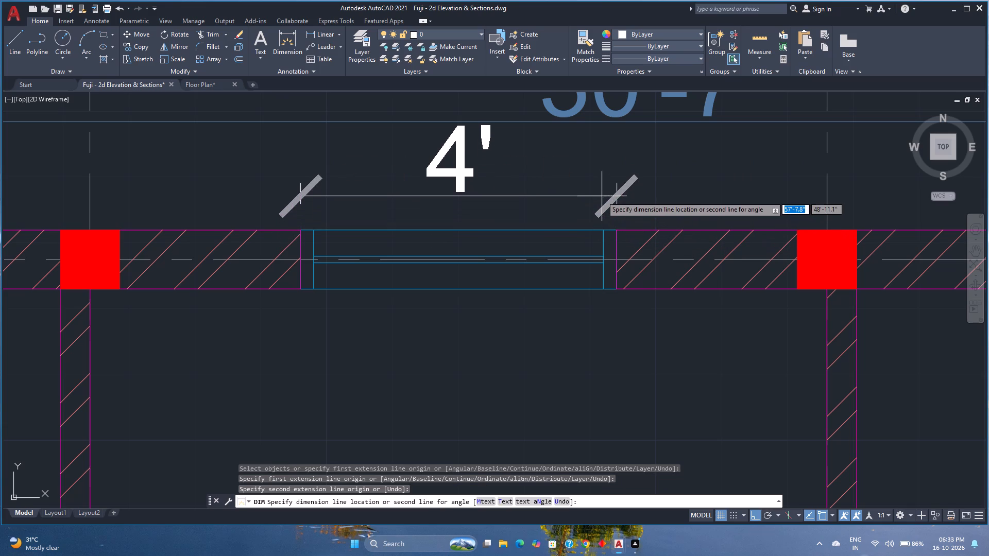
click(602, 196)
Dimension the full opening width of the window in the ground-floor upper BEDROOM, placing the dimension just above the outer wall.
scroll(600, 196, down, 3)
middle_drag(599, 197, 357, 215)
middle_click(355, 214)
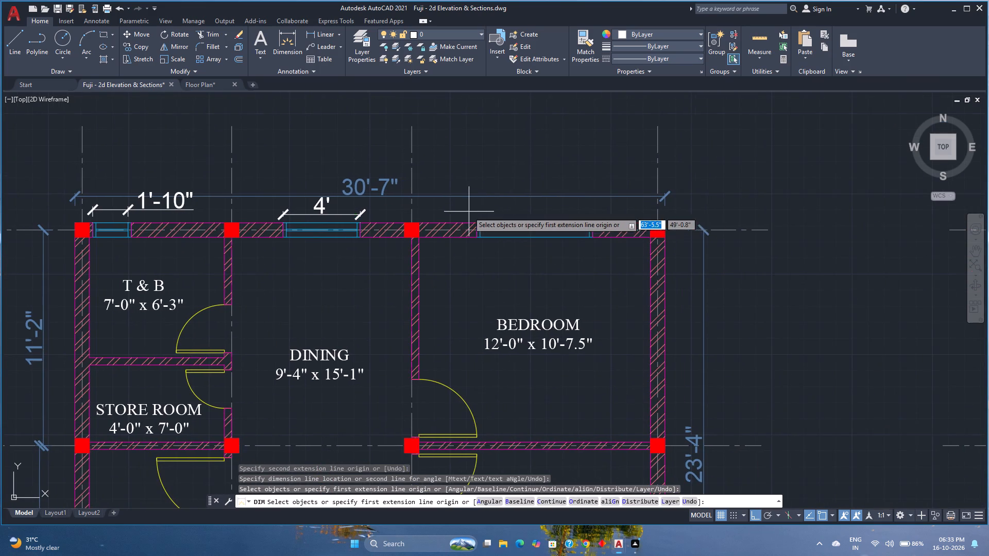
scroll(468, 212, up, 3)
click(498, 254)
middle_drag(497, 253, 496, 253)
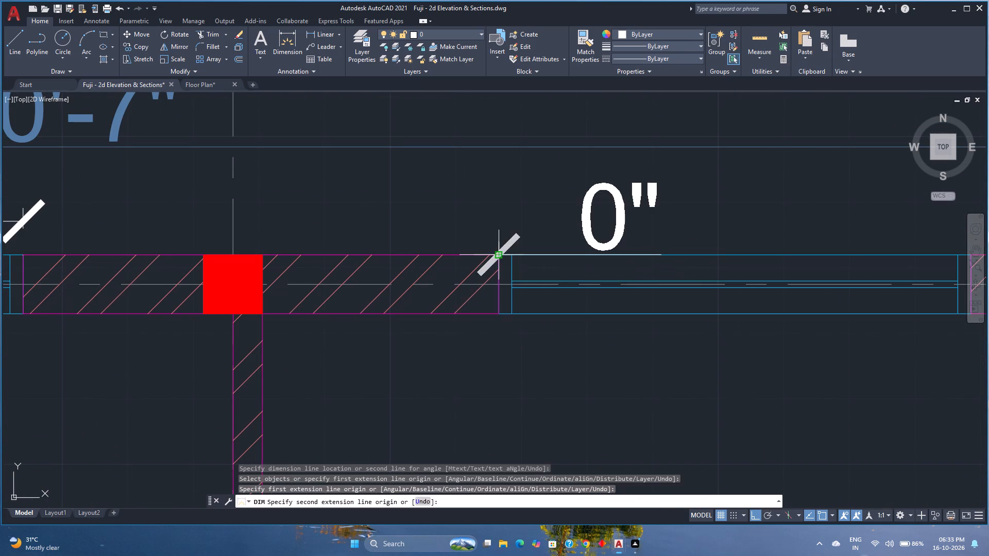
middle_drag(496, 253, 231, 215)
middle_drag(227, 215, 219, 214)
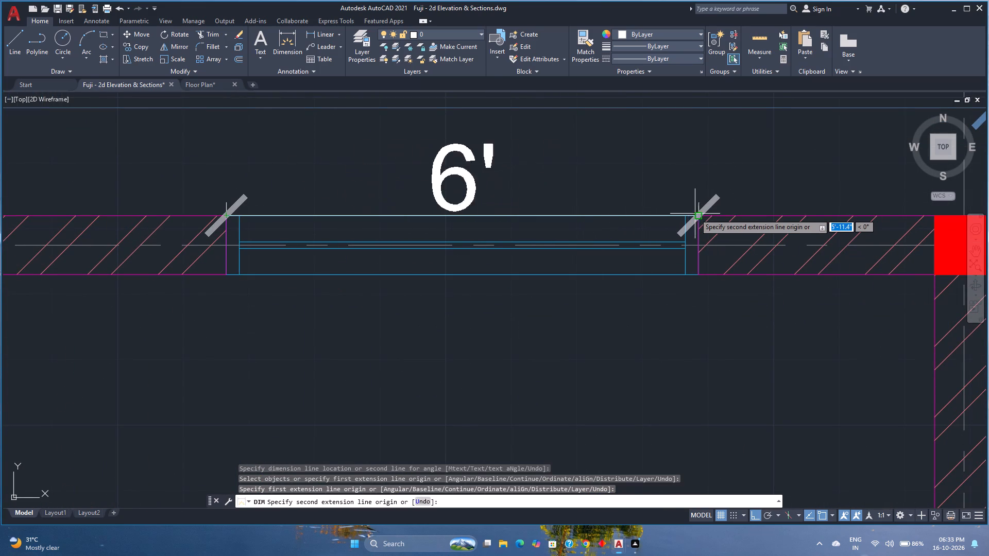
click(695, 217)
click(692, 168)
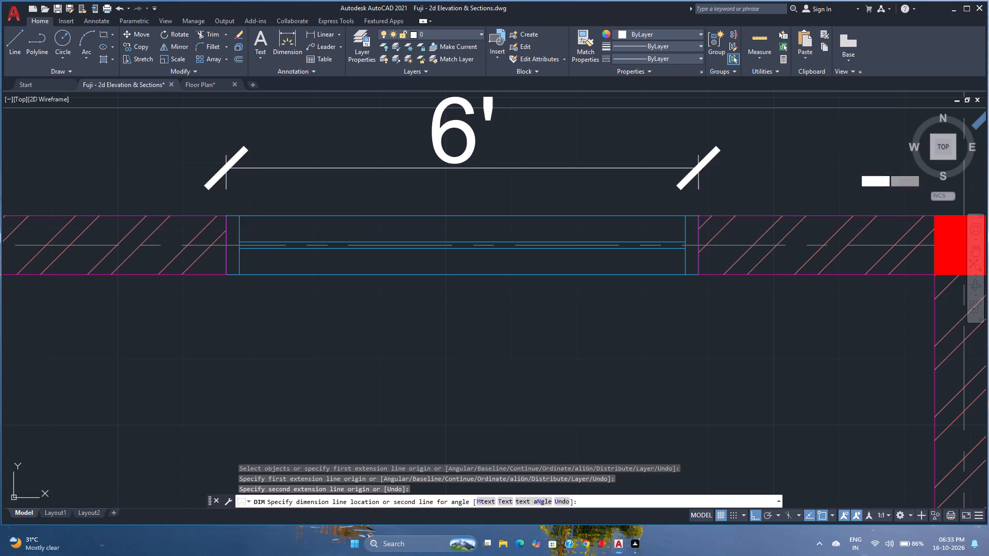
Dimension the full opening width of the window in the ground-floor lower BEDROOM, placing the dimension just below the outer wall.
scroll(540, 194, down, 1)
scroll(515, 266, down, 3)
middle_drag(493, 301, 479, 277)
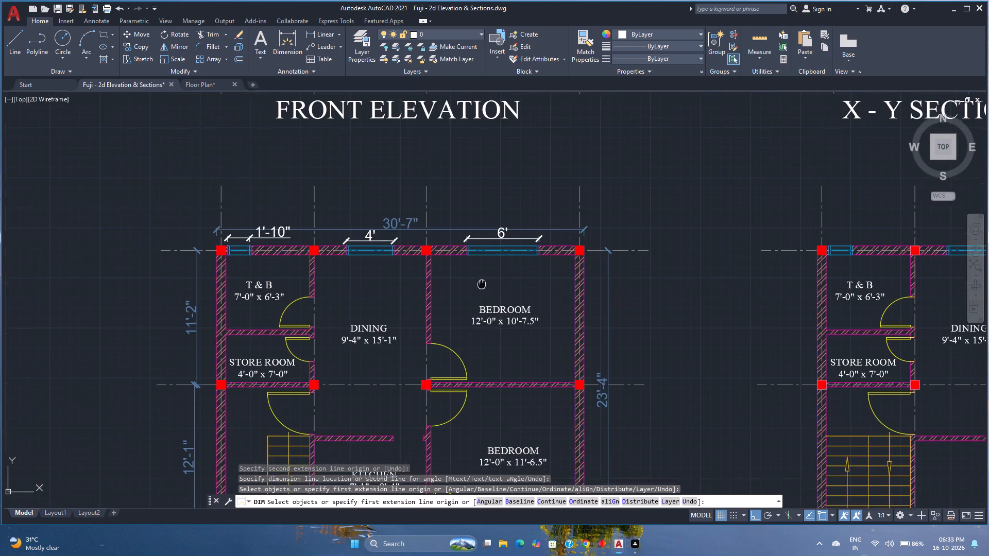
middle_drag(479, 277, 441, 200)
middle_drag(502, 337, 447, 266)
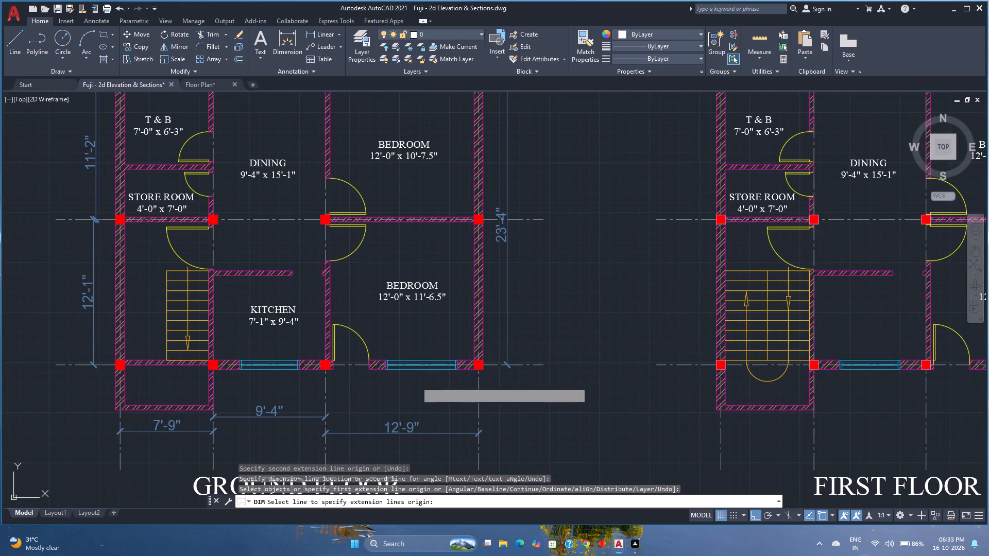
scroll(374, 397, up, 2)
click(402, 328)
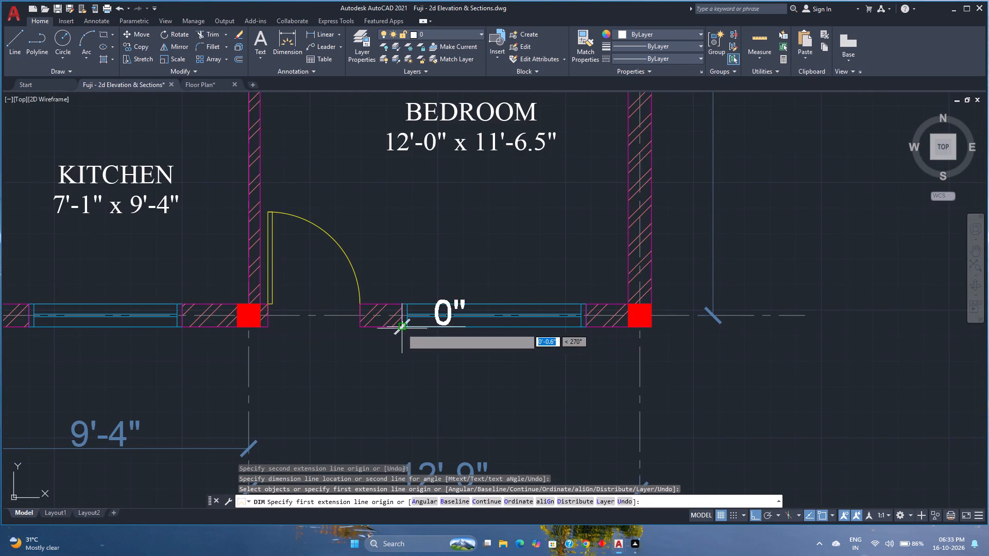
scroll(587, 329, up, 2)
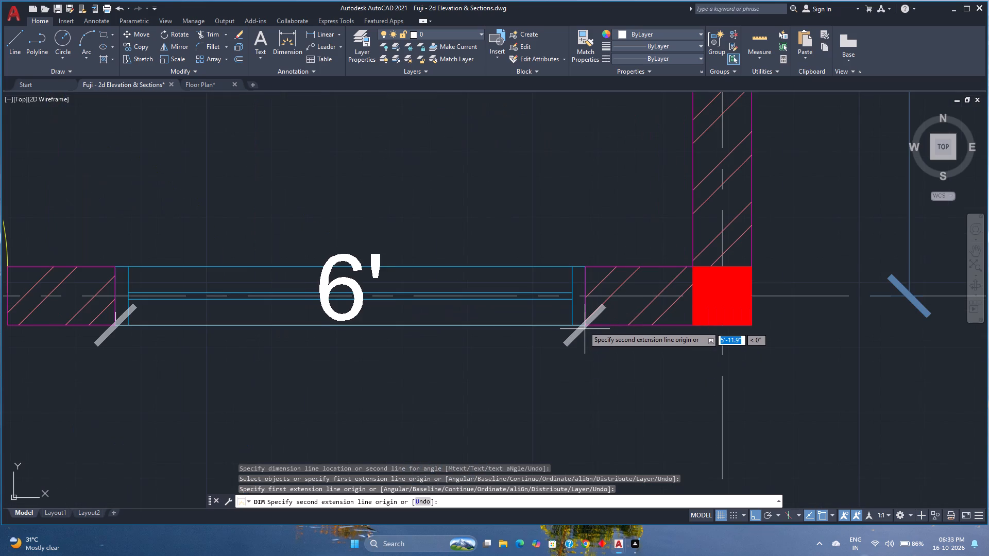
click(583, 322)
scroll(580, 337, down, 3)
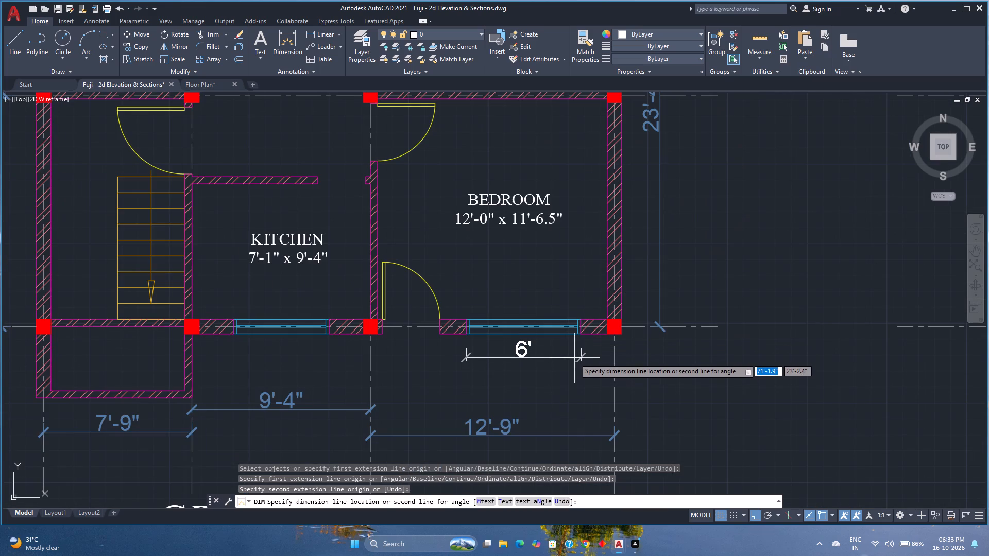
click(574, 358)
Dimension the width of the ground-floor KITCHEN window, placing the dimension just below the outer wall.
scroll(234, 338, up, 3)
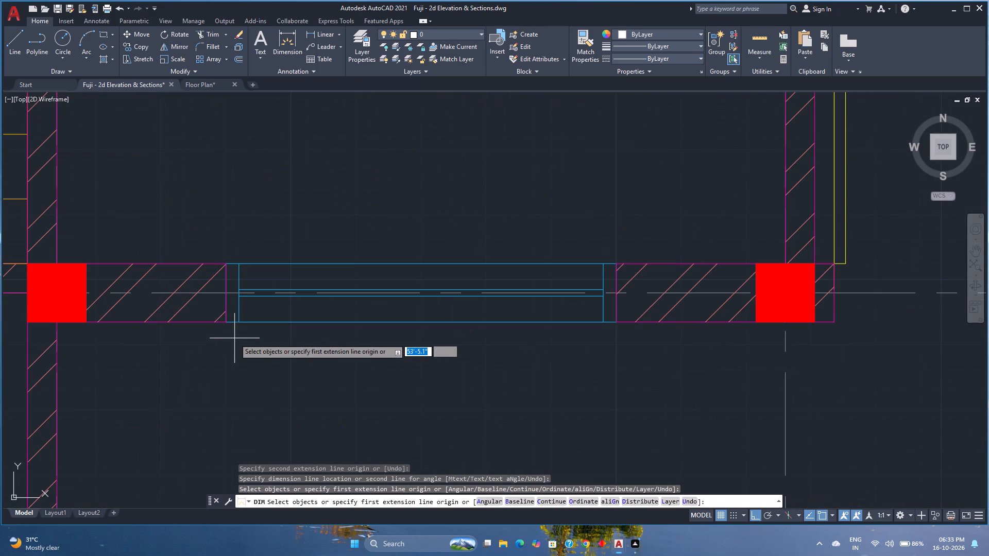
click(227, 320)
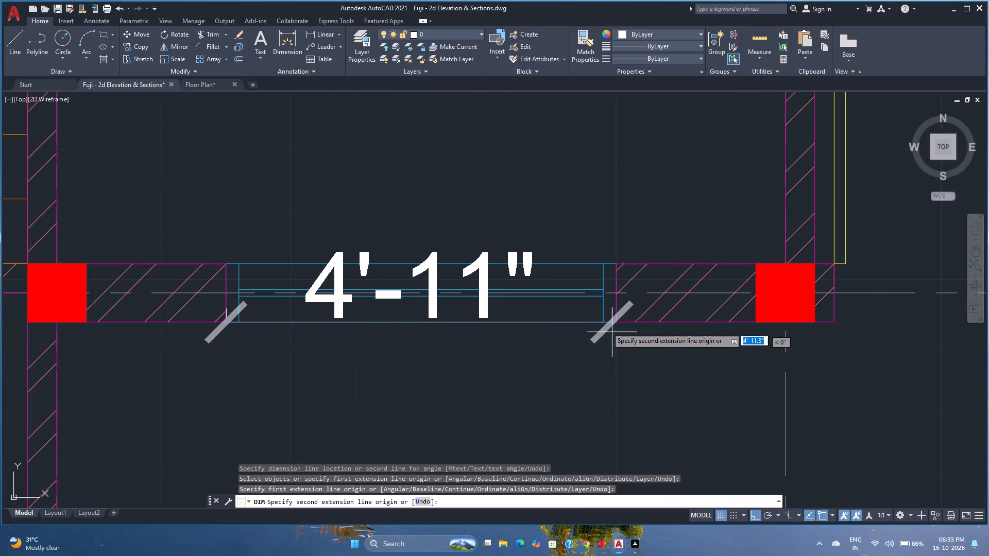
click(604, 322)
scroll(597, 335, down, 2)
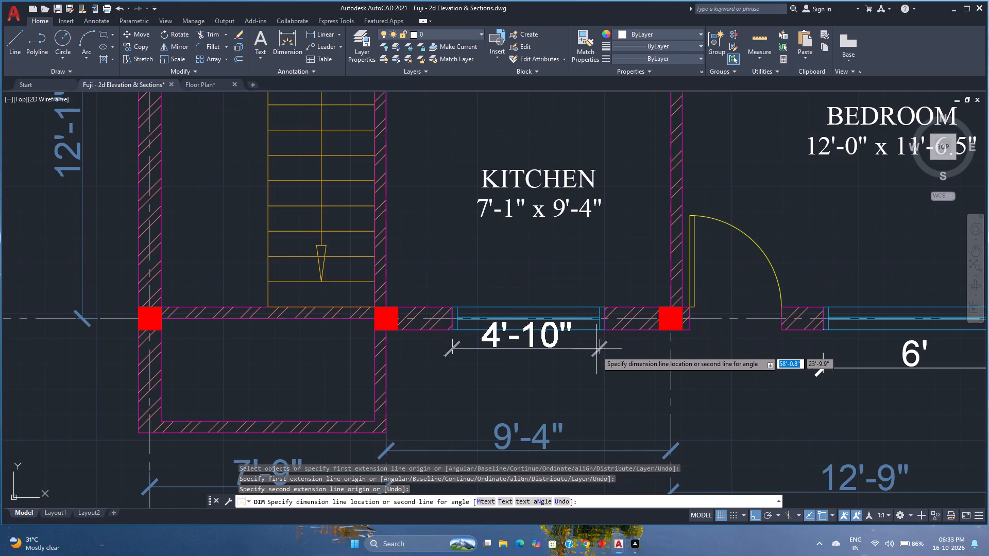
click(597, 371)
Dimension the opening width of the lower BEDROOM's exterior door on the ground floor, placing the dimension within the wall opening.
scroll(595, 368, down, 2)
middle_drag(594, 366, 463, 333)
middle_click(463, 333)
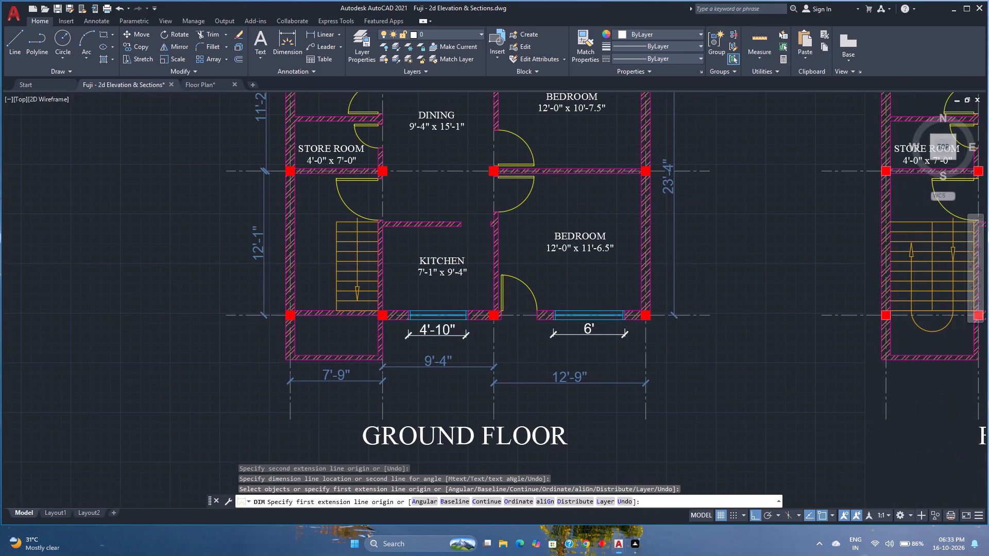
scroll(515, 322, up, 2)
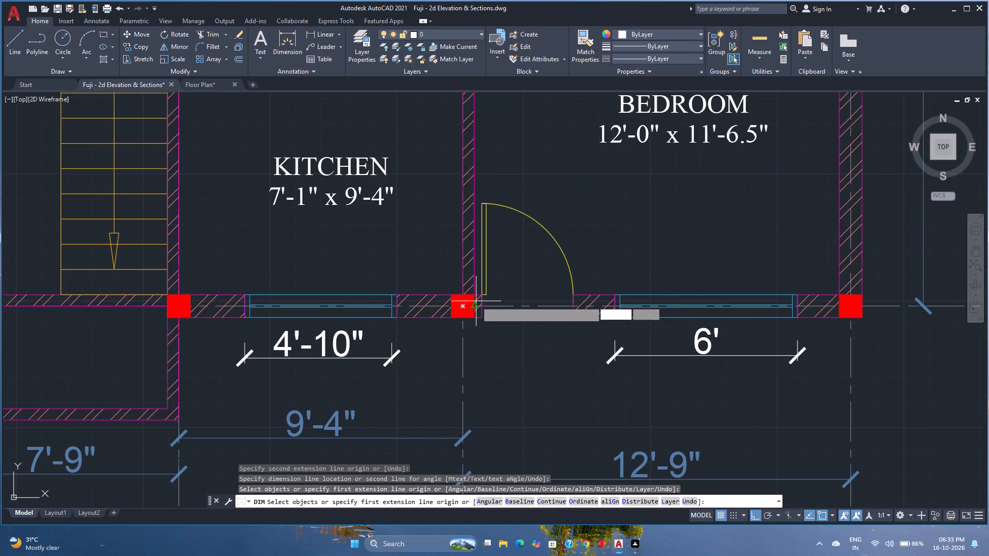
scroll(492, 307, up, 3)
click(446, 305)
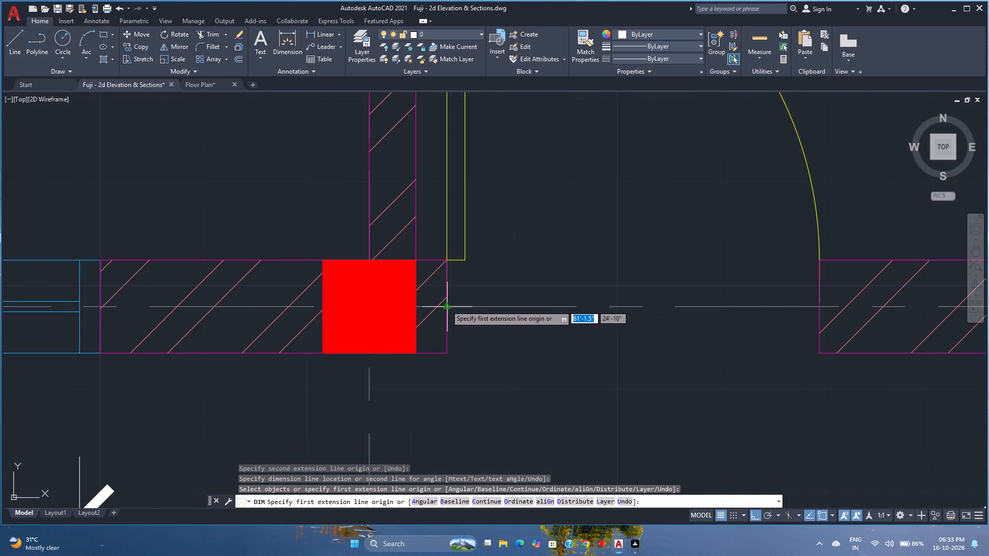
click(819, 308)
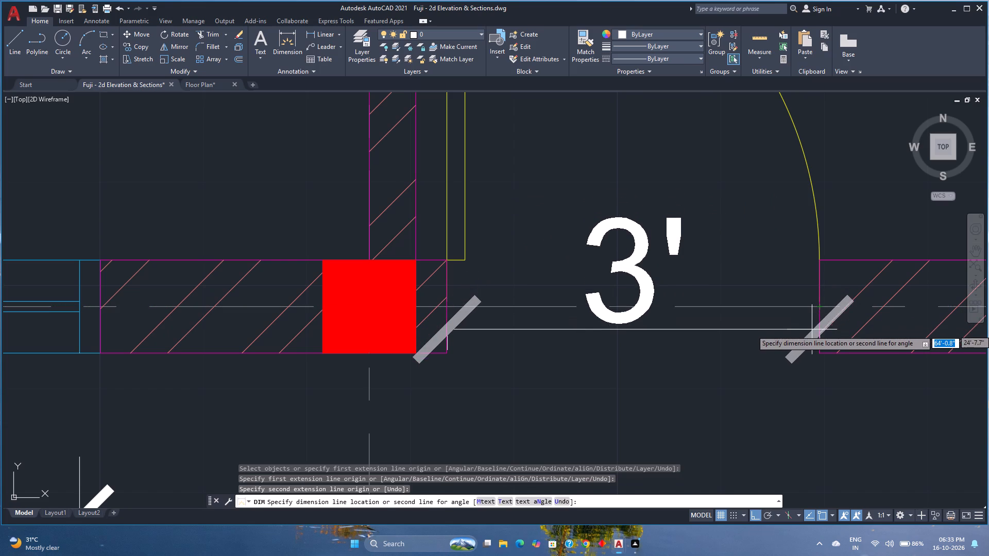
click(812, 332)
Dimension the opening of the door between the dining area and the lower BEDROOM, placing the dimension along the wall's dining-side face.
scroll(679, 293, down, 3)
middle_drag(620, 251, 591, 284)
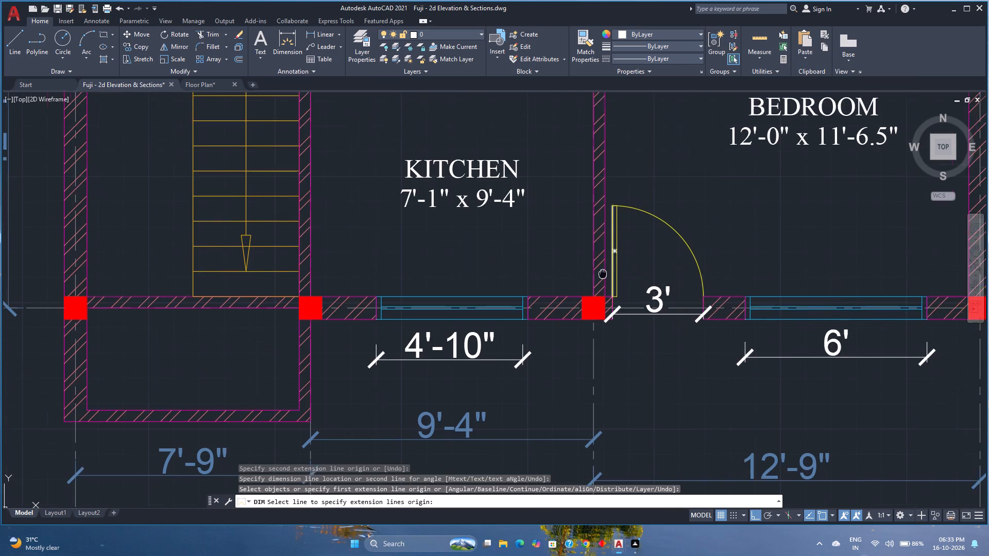
middle_drag(591, 284, 533, 338)
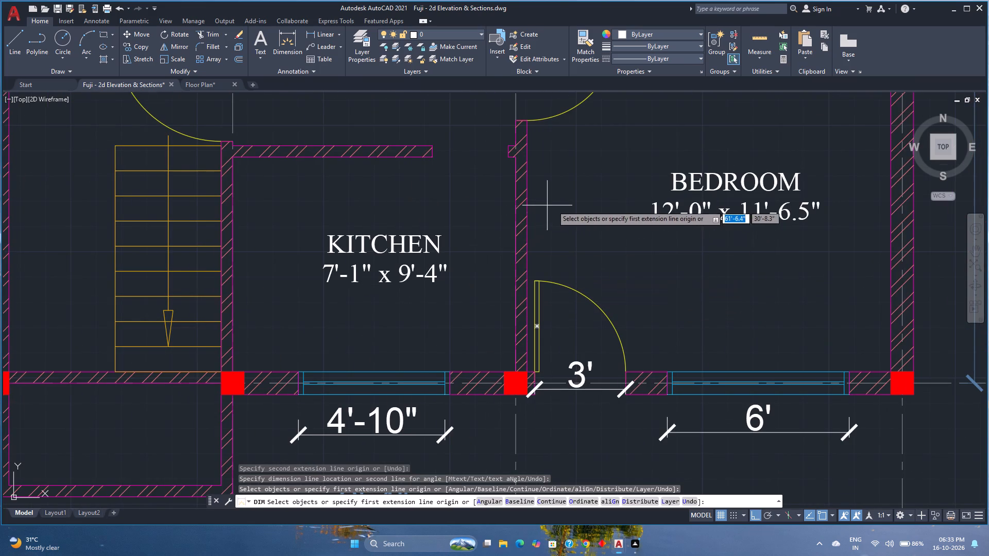
scroll(557, 206, down, 4)
middle_drag(557, 206, 507, 267)
scroll(502, 244, up, 7)
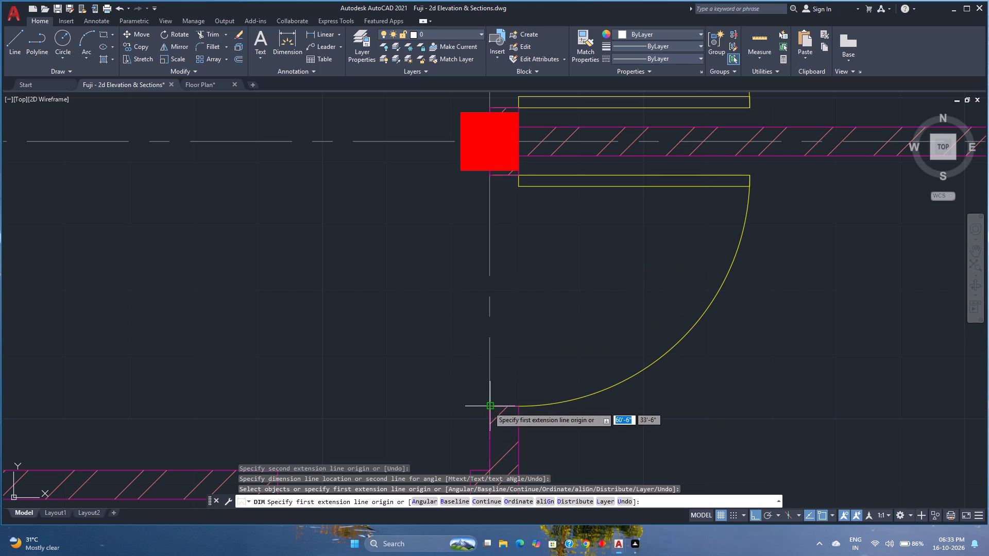
click(508, 176)
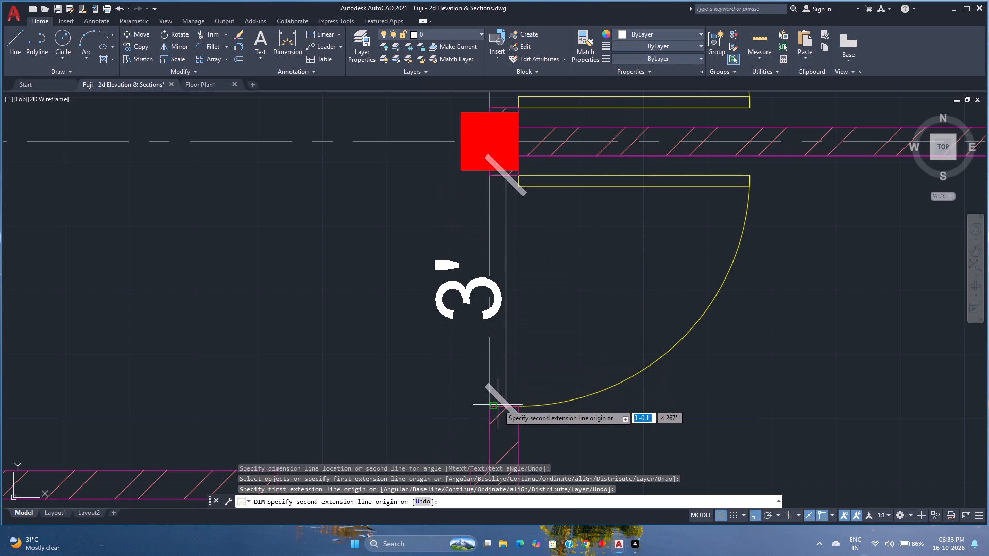
click(506, 405)
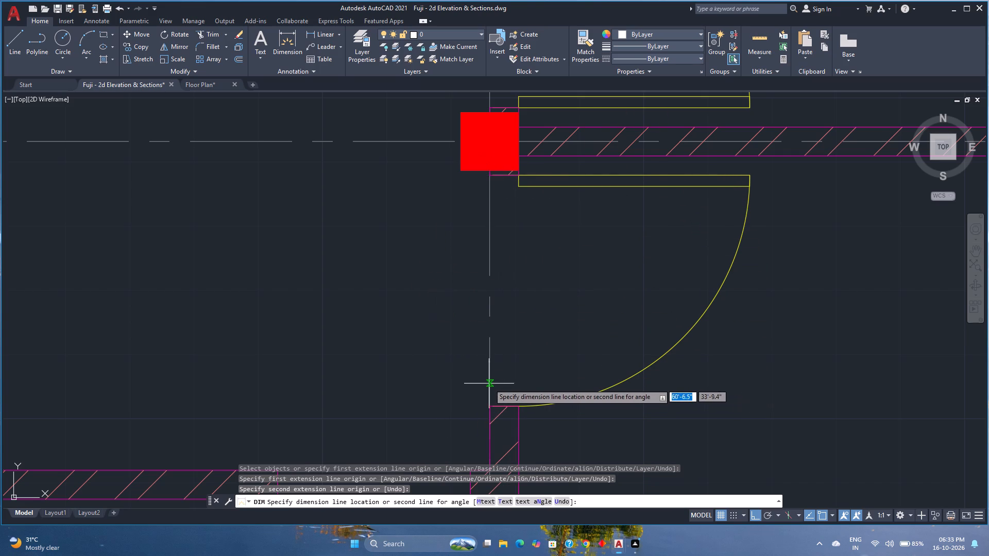
click(488, 384)
Dimension the opening of the door above the staircase, below the STORE ROOM, placing the dimension just off the wall on the dining side.
scroll(488, 377, down, 2)
scroll(370, 303, down, 2)
middle_drag(370, 303, 434, 325)
middle_click(434, 325)
scroll(378, 353, up, 3)
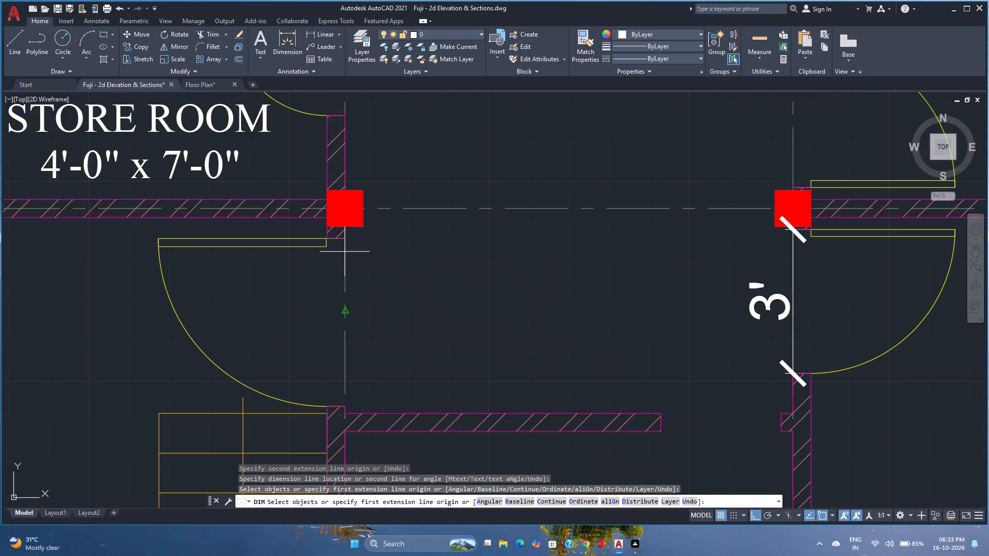
scroll(339, 241, up, 2)
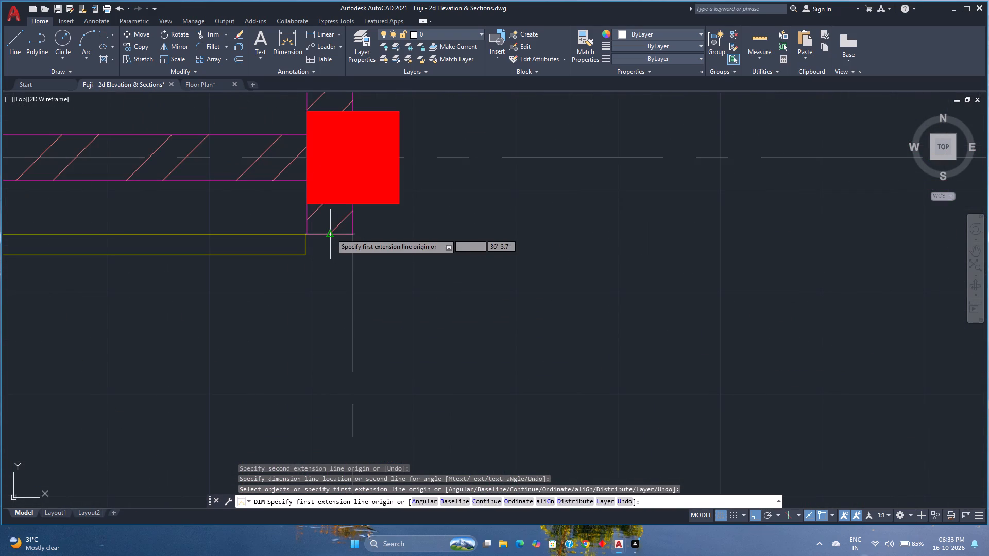
click(331, 233)
scroll(331, 233, down, 3)
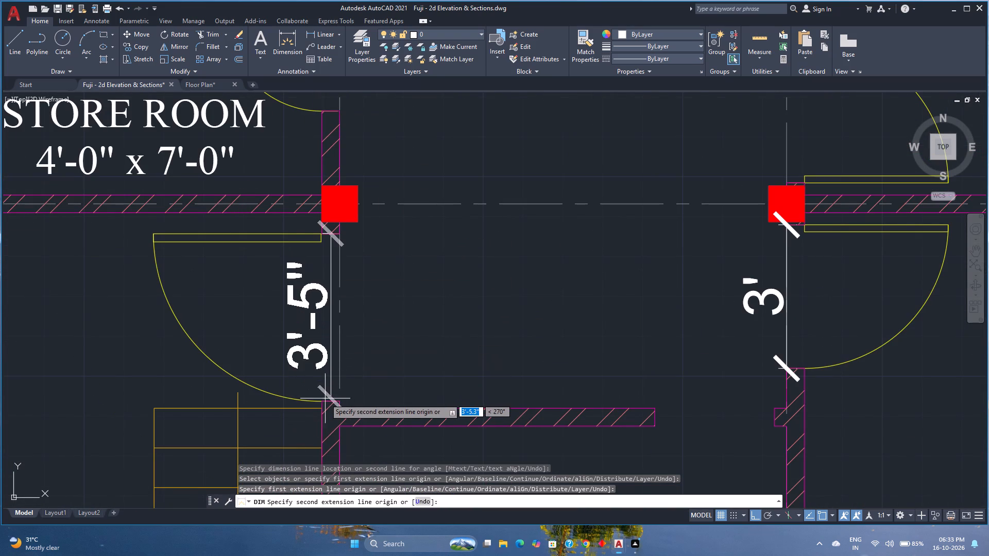
click(329, 401)
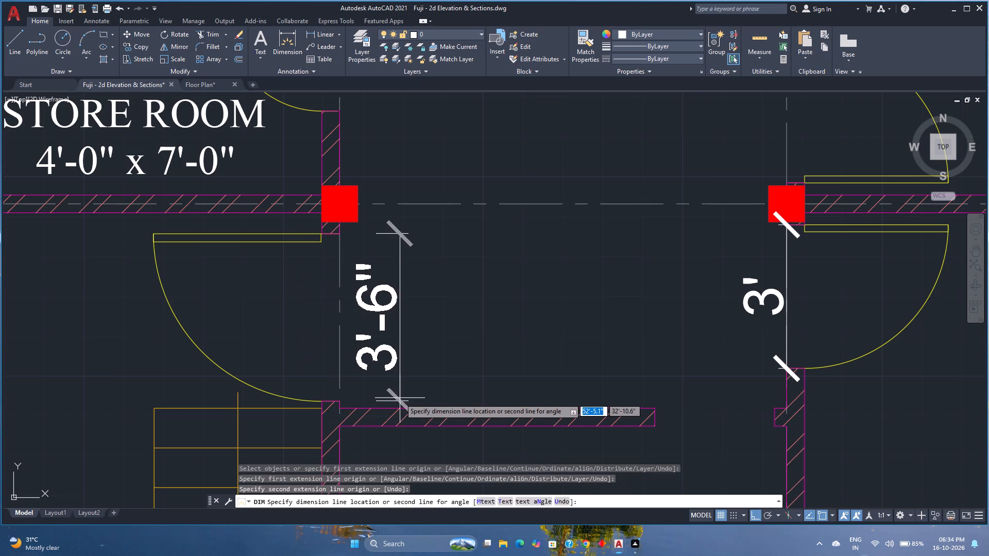
scroll(396, 397, up, 1)
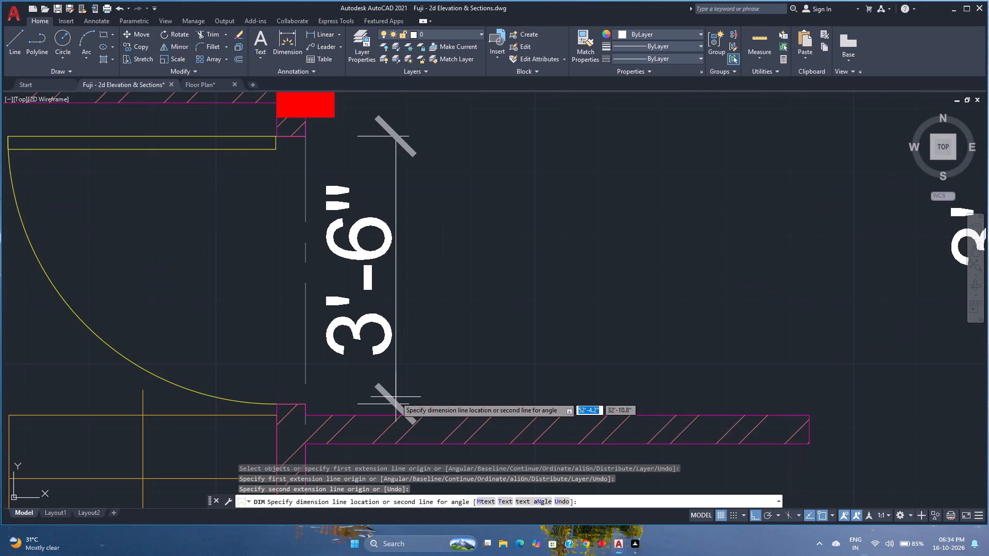
click(349, 385)
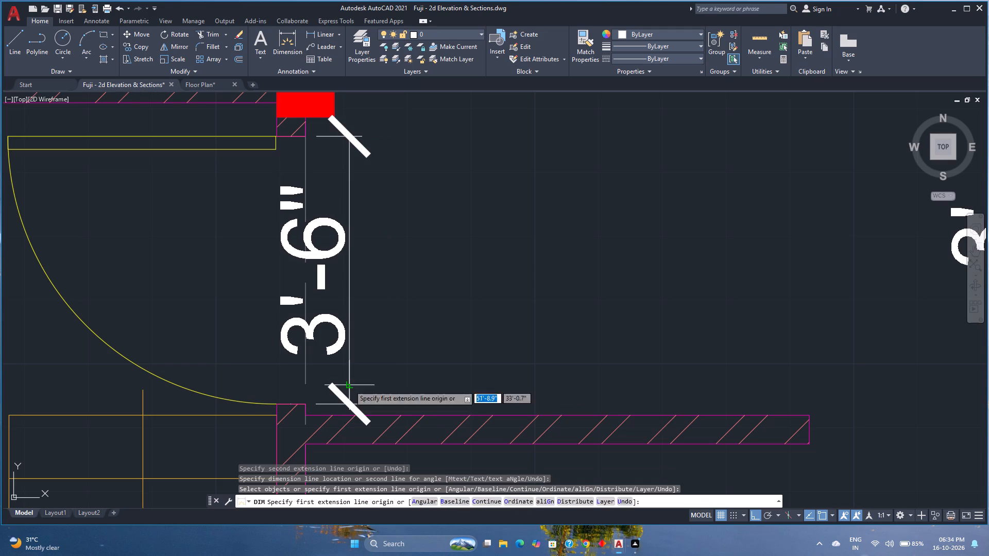
Dimension the STORE ROOM door opening on the ground floor, placing the dimension just off the wall on the DINING side.
scroll(351, 383, down, 3)
scroll(442, 332, down, 2)
middle_drag(442, 332, 434, 344)
scroll(394, 318, up, 3)
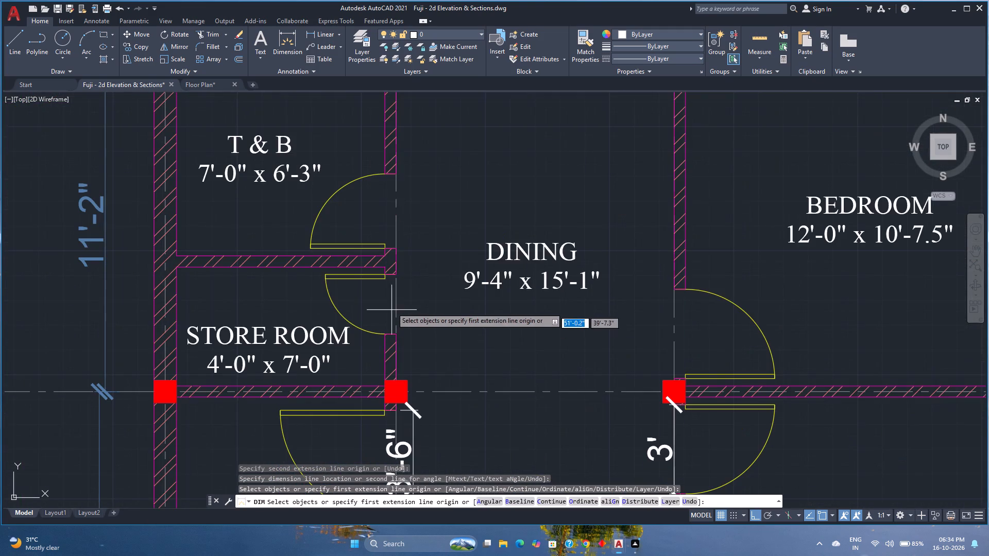
scroll(390, 279, up, 3)
click(389, 263)
scroll(387, 264, down, 3)
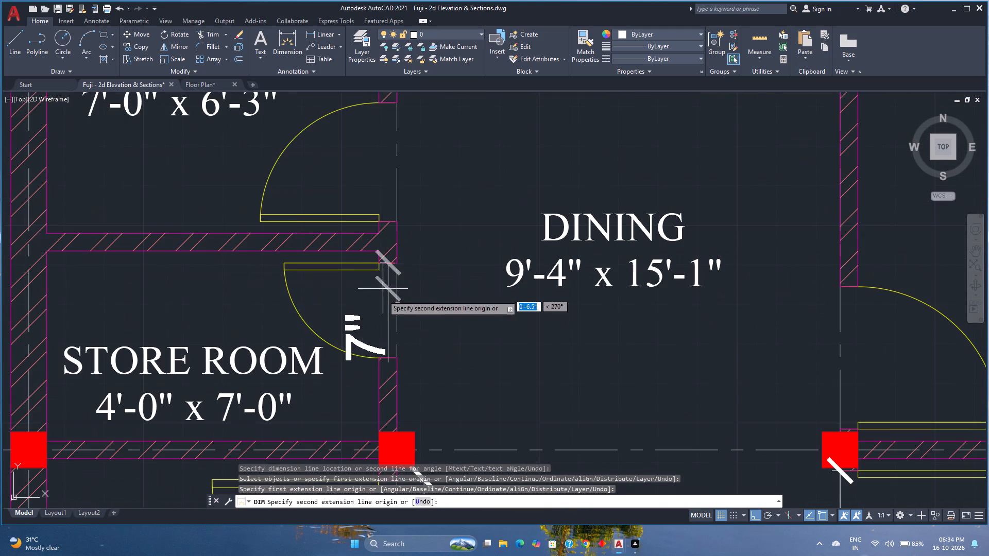
click(384, 356)
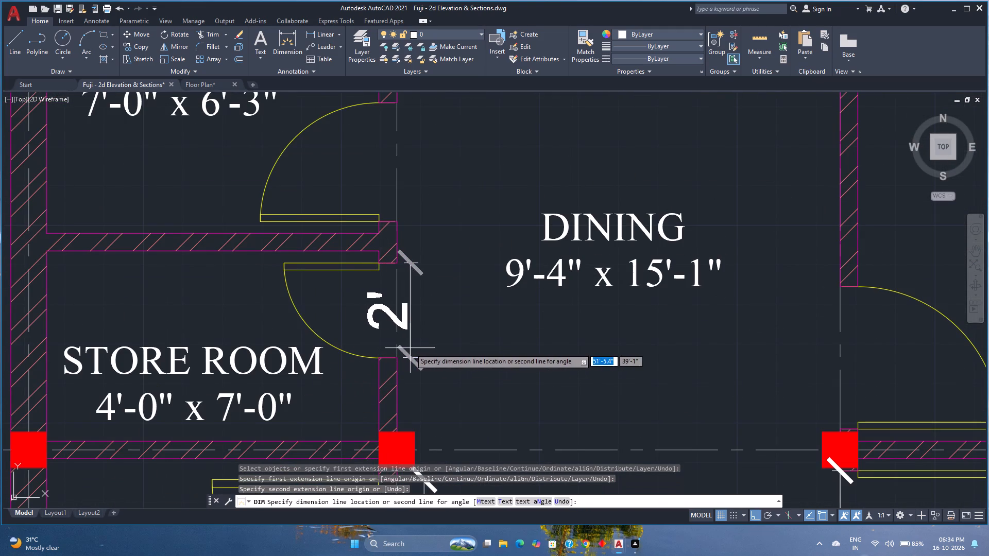
click(410, 348)
Dimension the T & B door opening on the ground floor, placing the dimension just off the wall on the DINING side.
middle_drag(432, 251, 425, 335)
middle_click(424, 334)
scroll(382, 296, up, 1)
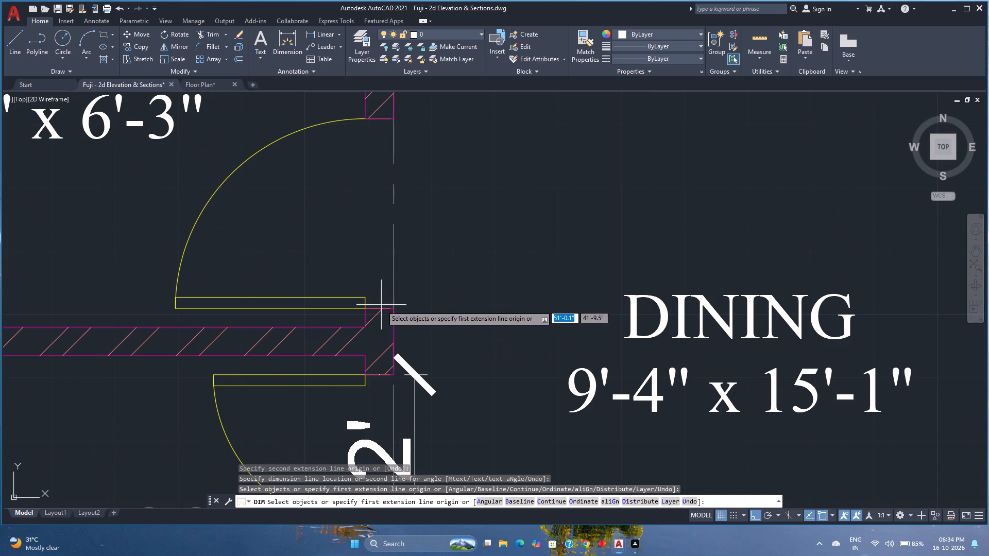
click(381, 308)
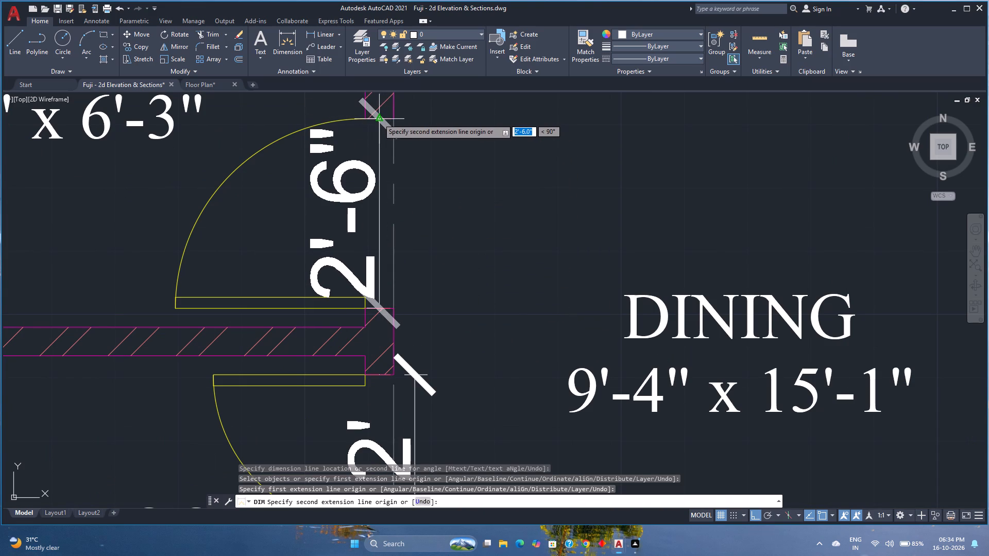
click(378, 118)
click(423, 132)
Dimension the upper BEDROOM's door opening on the ground floor, placing the dimension just off the wall on the DINING side, and end dimensioning.
scroll(422, 133, down, 2)
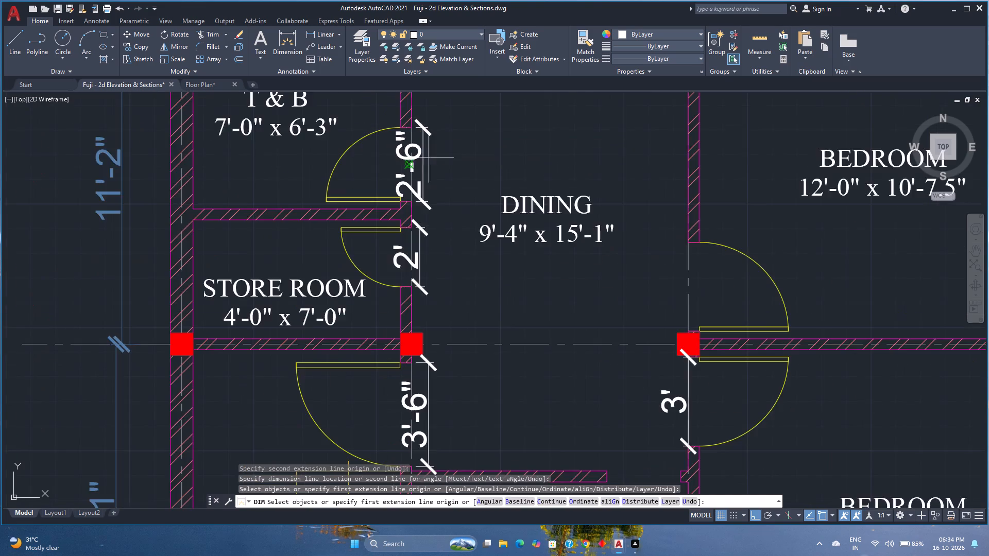
scroll(470, 234, down, 1)
middle_drag(470, 234, 320, 231)
scroll(465, 304, up, 2)
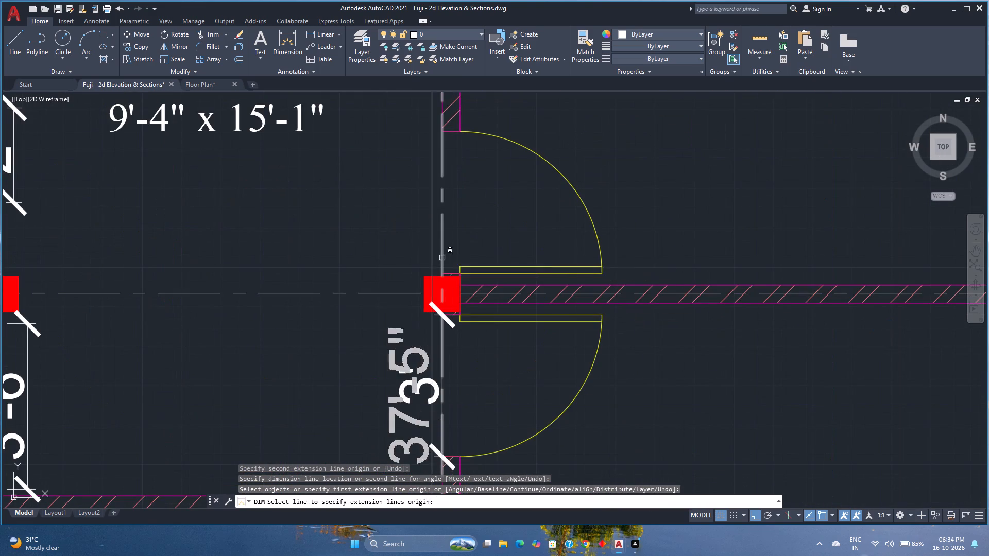
scroll(443, 268, up, 3)
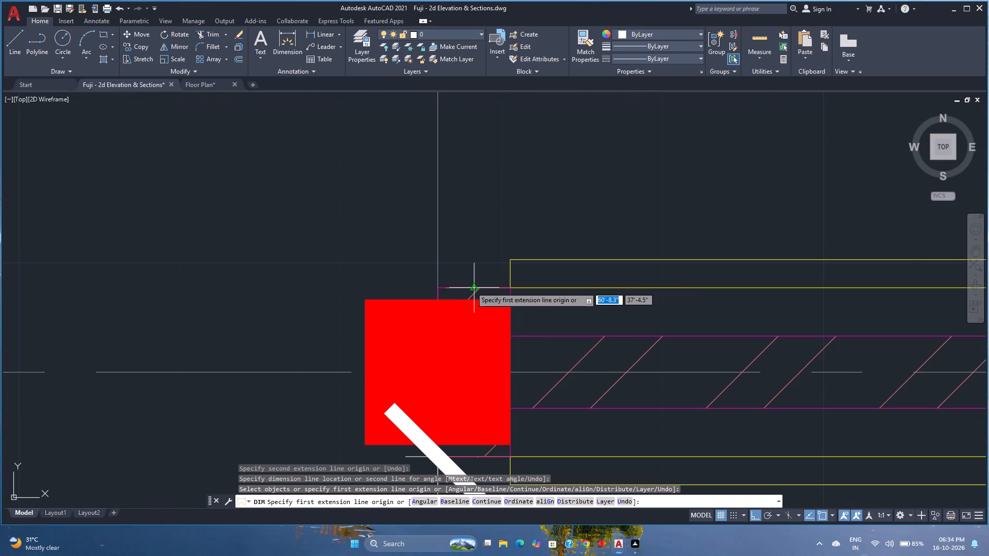
click(476, 287)
scroll(482, 267, down, 4)
middle_drag(482, 266, 472, 310)
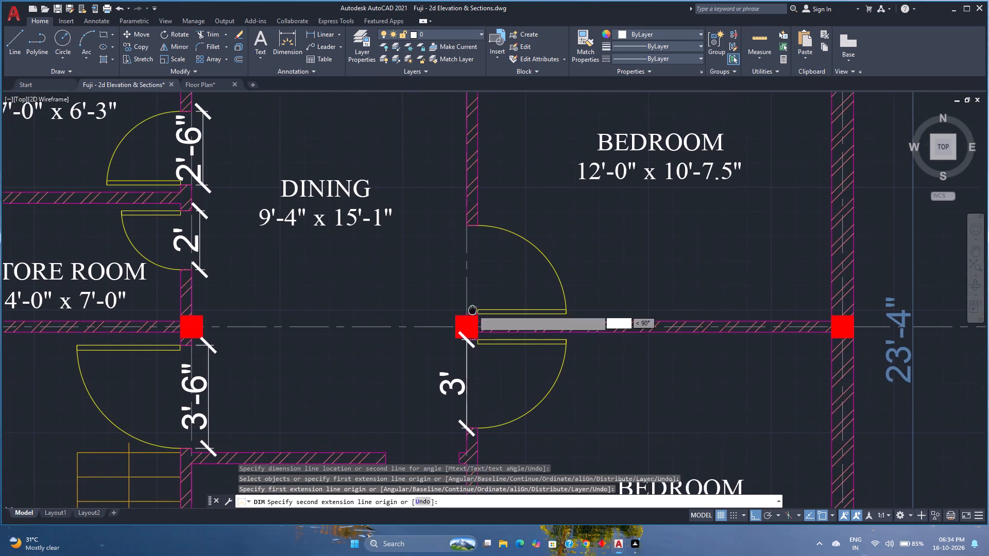
scroll(471, 258, up, 2)
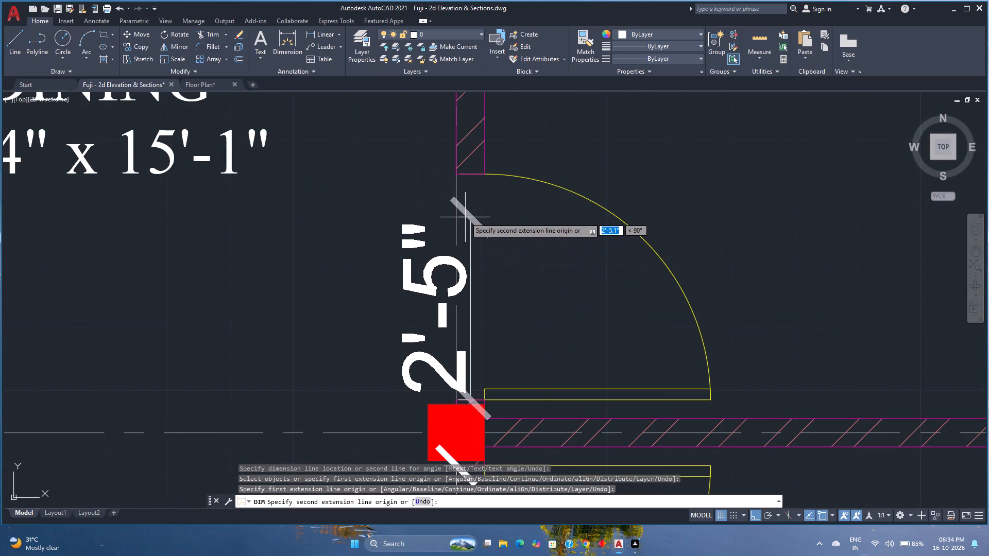
click(470, 172)
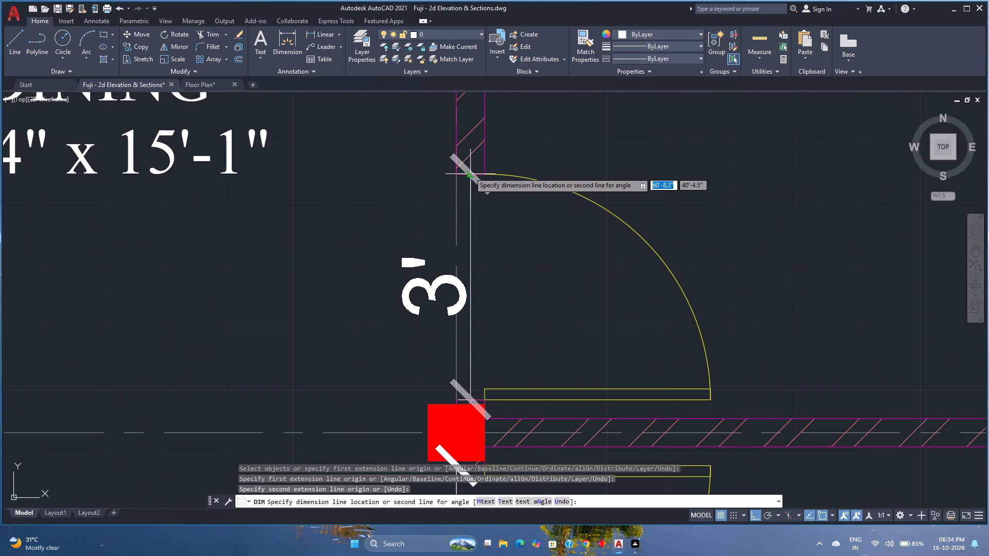
click(448, 176)
key(Escape)
Save the drawing.
scroll(448, 272, down, 4)
middle_drag(428, 281, 441, 254)
key(ctrl+s)
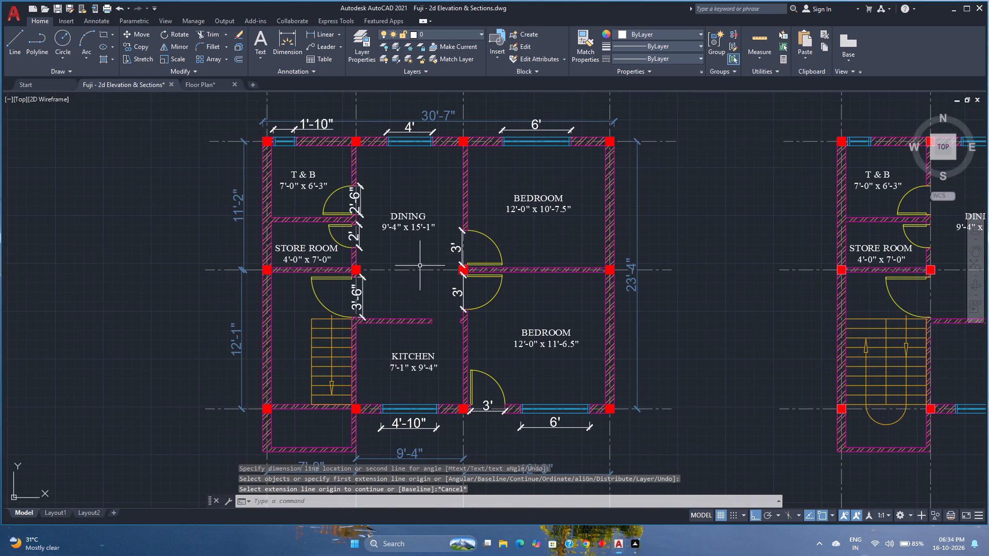
Set the text height of the ISO-25 dimension style to 8".
key(d)
key(Return)
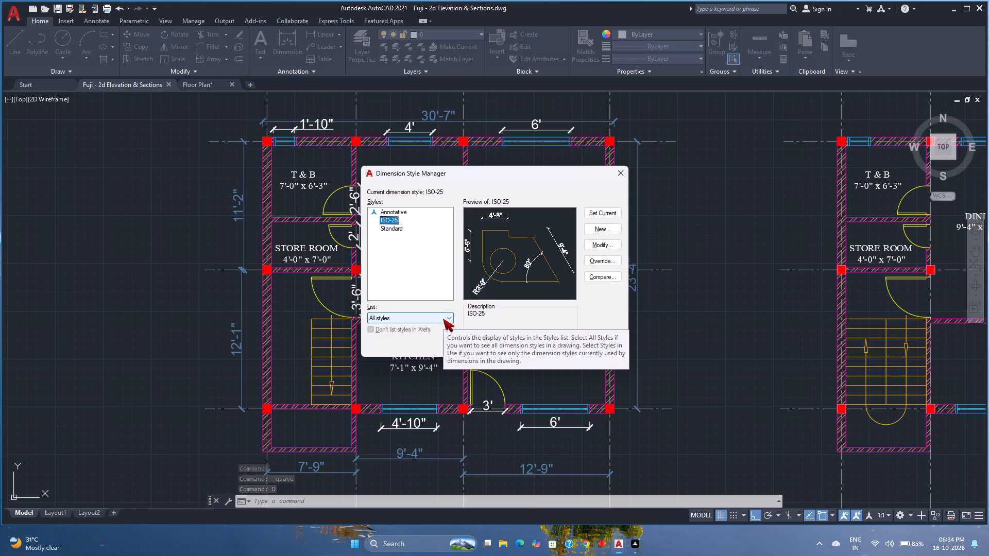
click(602, 248)
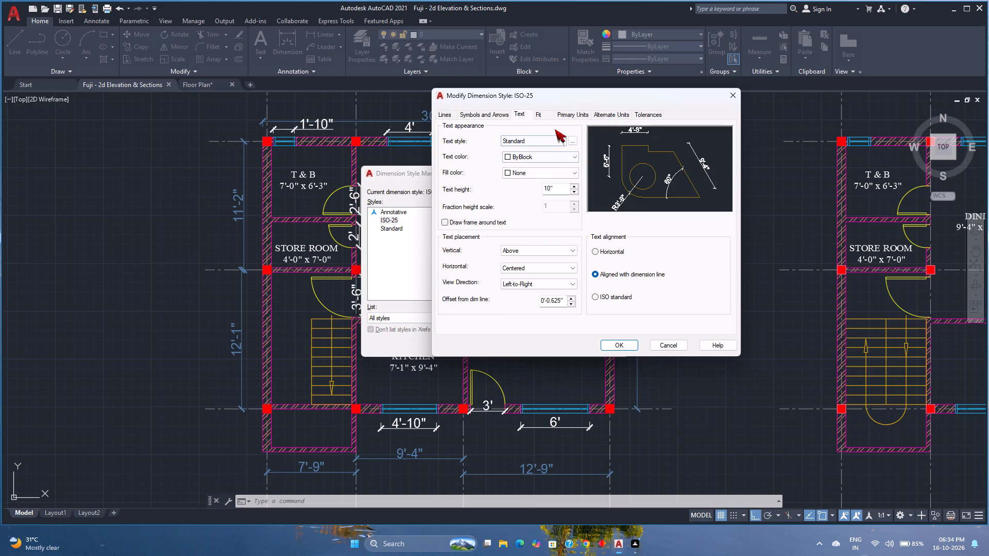
click(523, 116)
click(523, 113)
double_click(557, 189)
text(8")
key(Return)
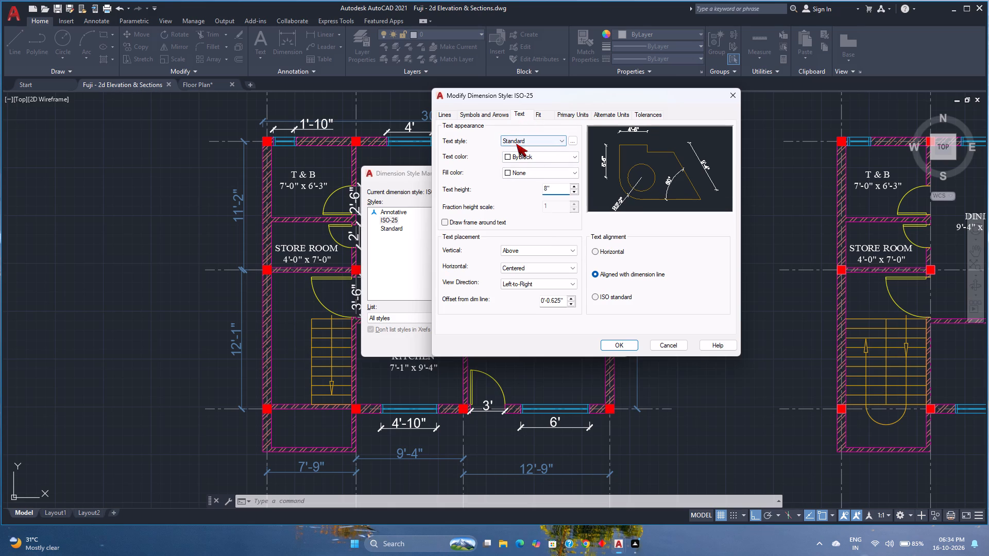
click(617, 342)
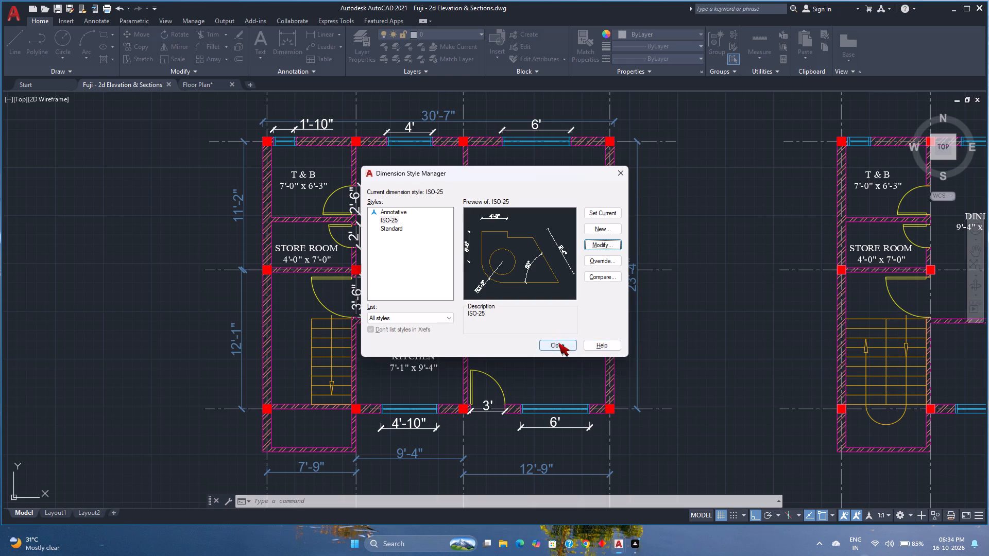
click(558, 343)
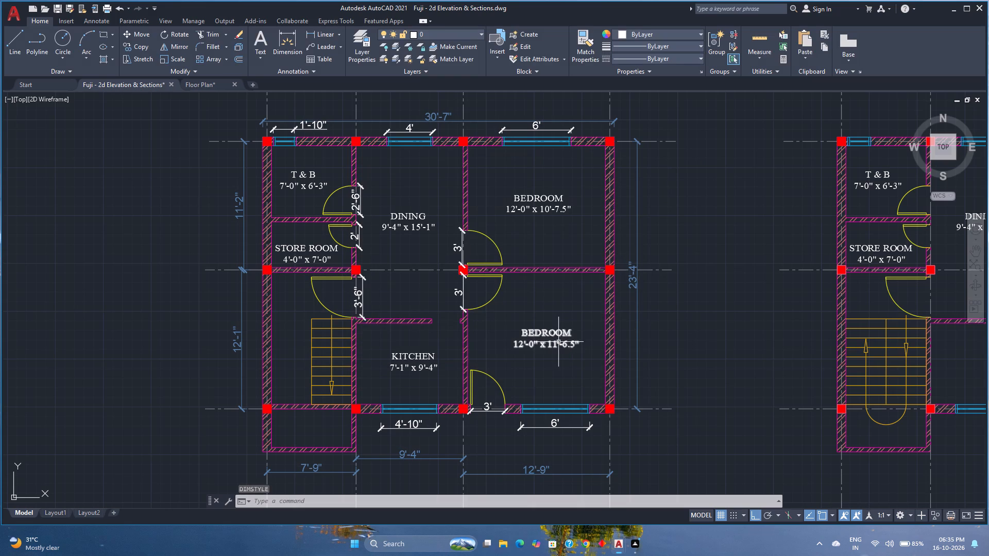
Select all ground-floor window and door dimensions similar to the lower BEDROOM's window dimension and move them to the Dimensions layer.
scroll(558, 342, down, 1)
scroll(536, 335, up, 1)
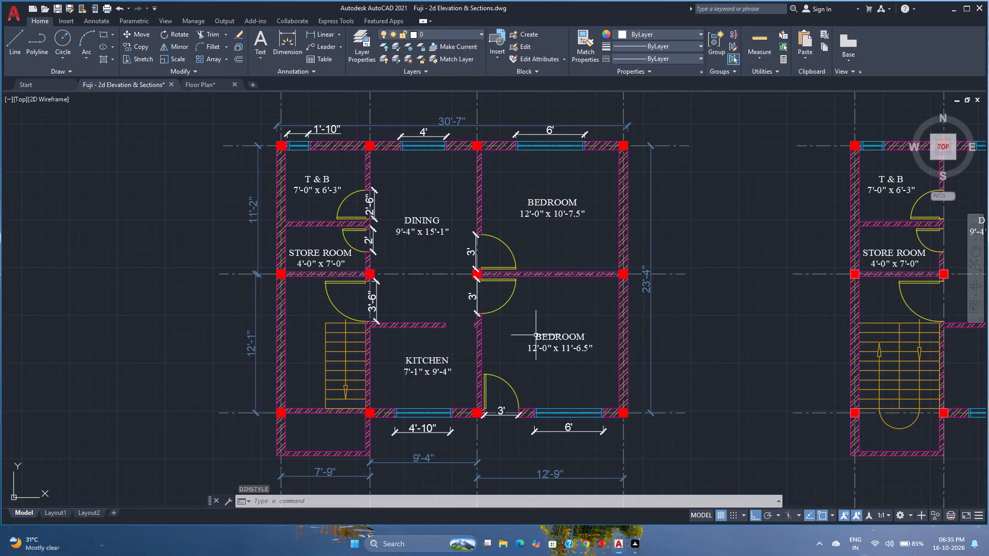
click(544, 430)
right_click(544, 430)
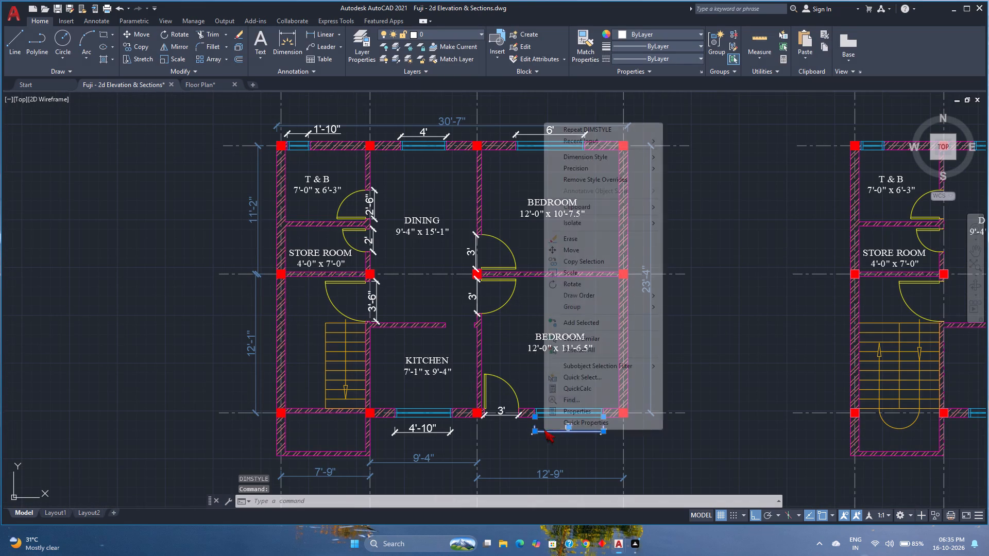
click(592, 337)
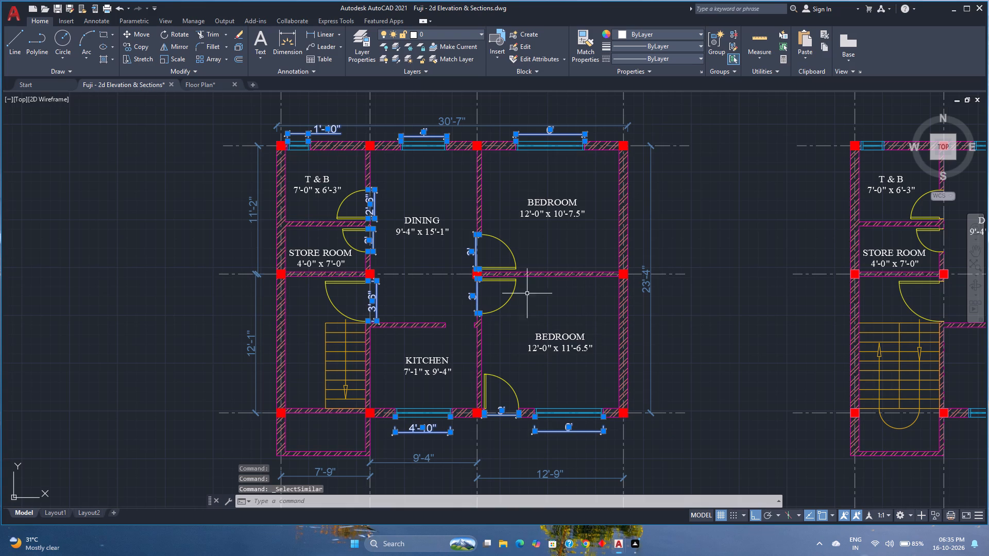
click(467, 38)
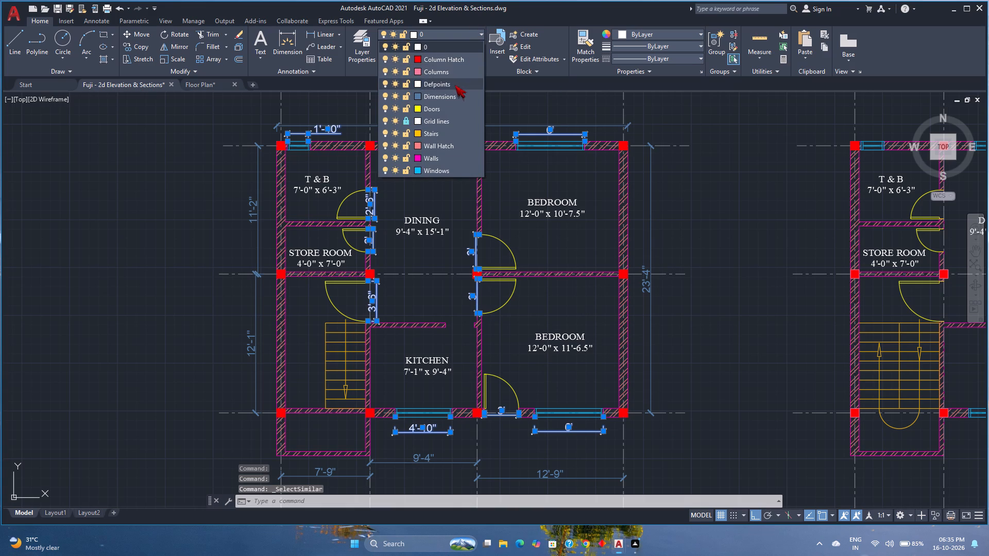
click(454, 95)
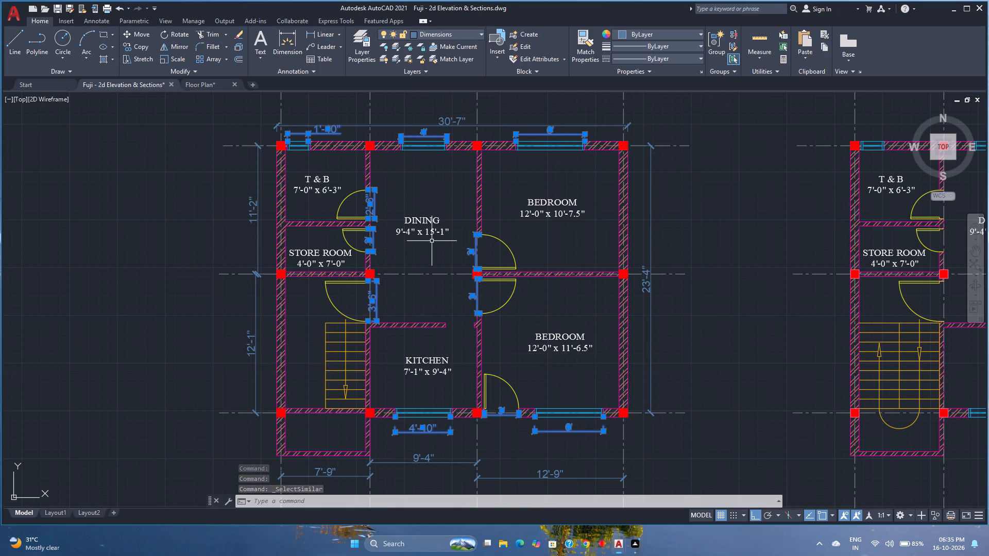
key(Escape)
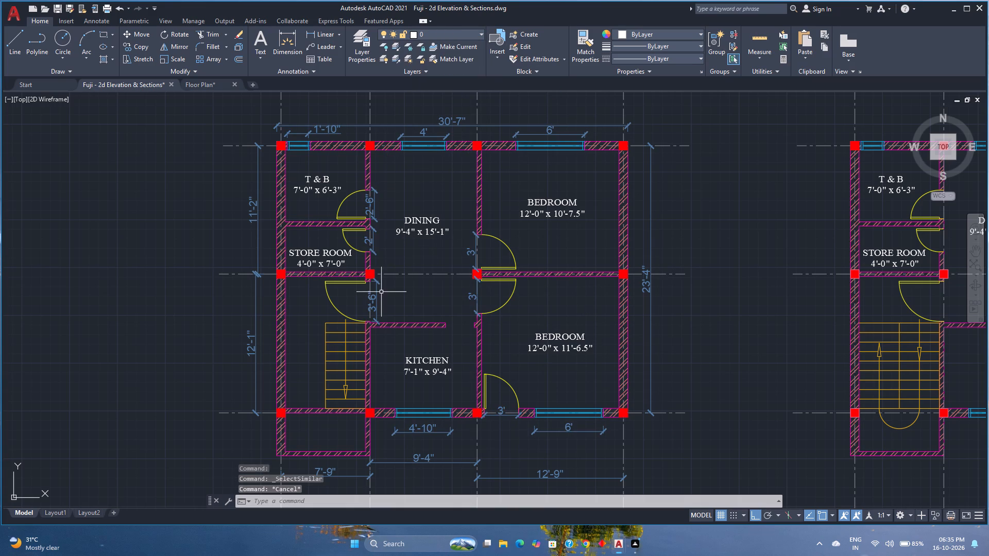
Shift the 3'-6" dimension of the door beside the stairs farther from the wall, so its text sits on the DINING side.
scroll(381, 292, up, 2)
click(365, 304)
scroll(367, 317, up, 2)
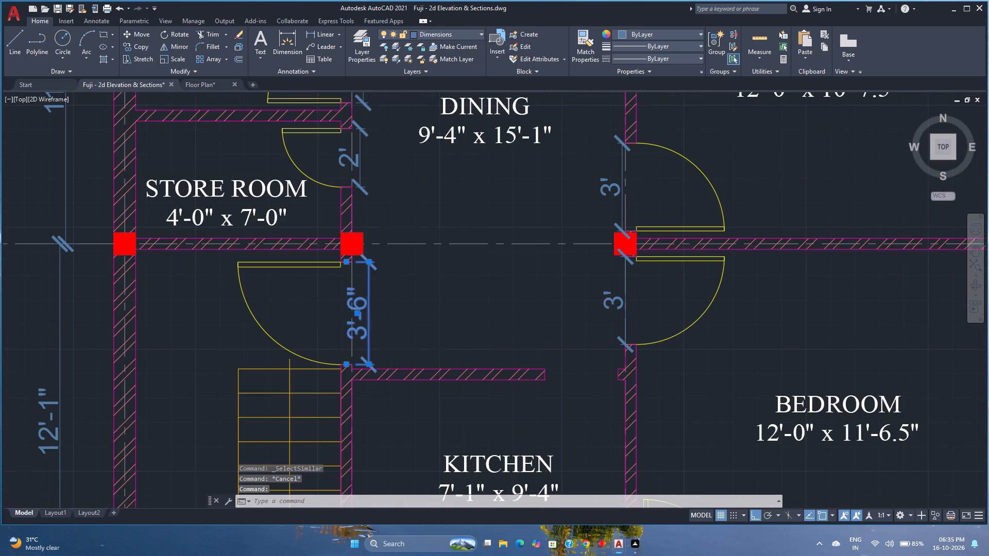
click(340, 310)
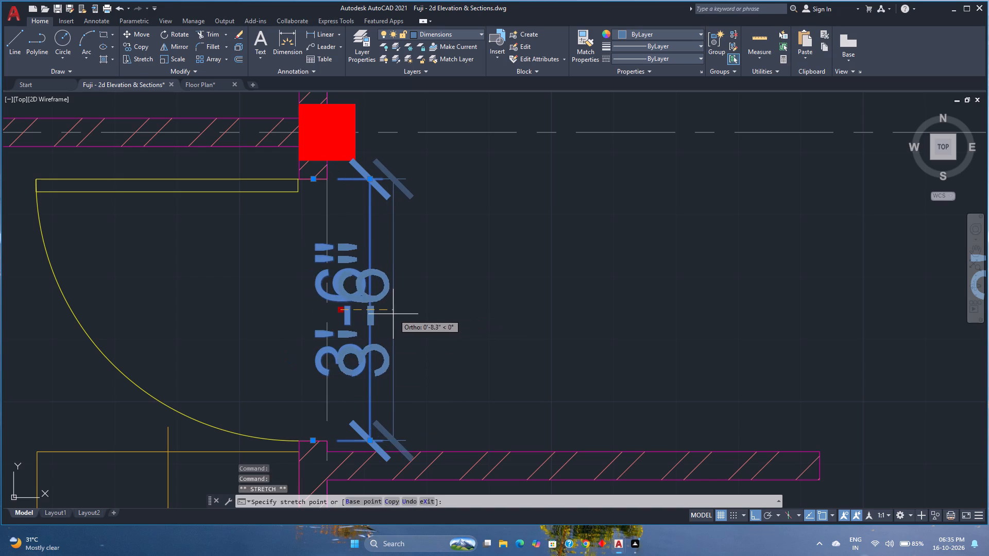
click(400, 314)
Shift the STORE ROOM door dimension farther from the wall toward DINING, so its text clears the opening.
scroll(402, 312, down, 3)
middle_drag(428, 288, 414, 320)
scroll(414, 320, down, 1)
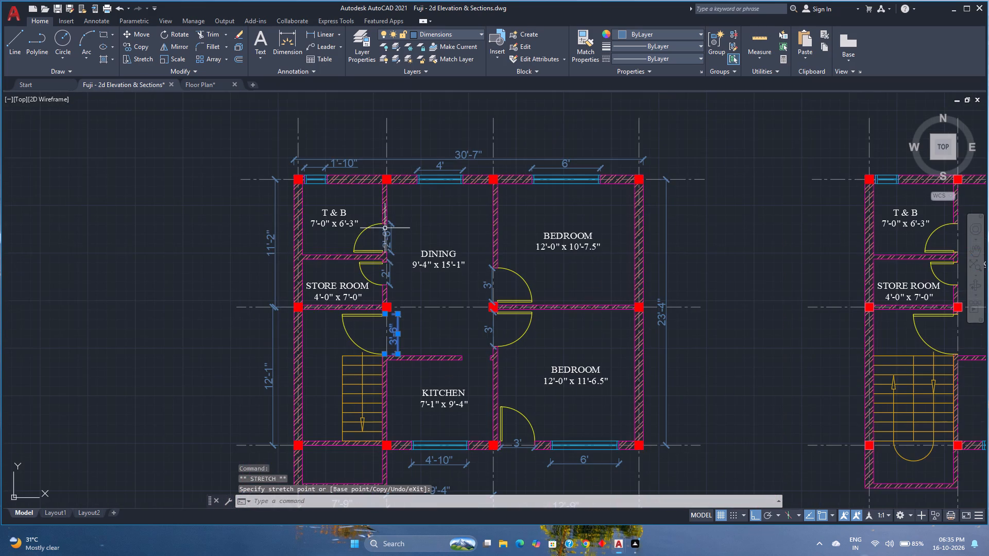
scroll(383, 270, up, 3)
click(406, 263)
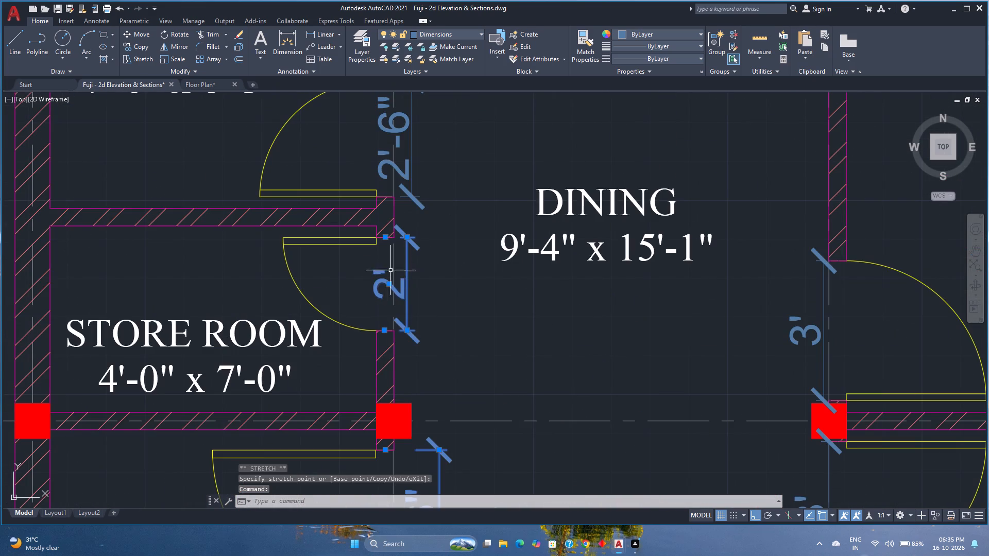
click(390, 283)
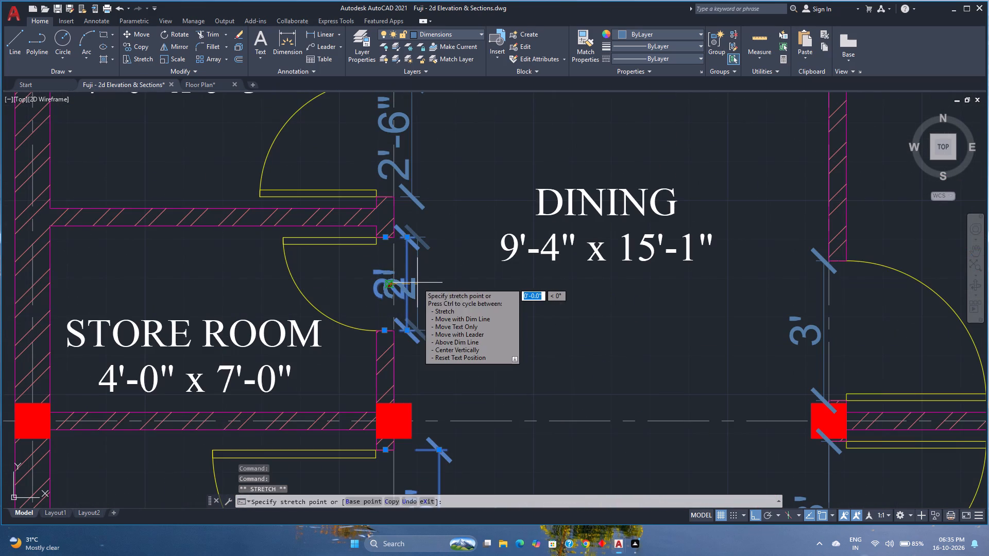
click(434, 284)
Shift the T & B door dimension toward DINING, in line with the STORE ROOM door dimension, and clear the selection.
scroll(434, 284, down, 1)
middle_drag(434, 284, 400, 358)
middle_click(399, 358)
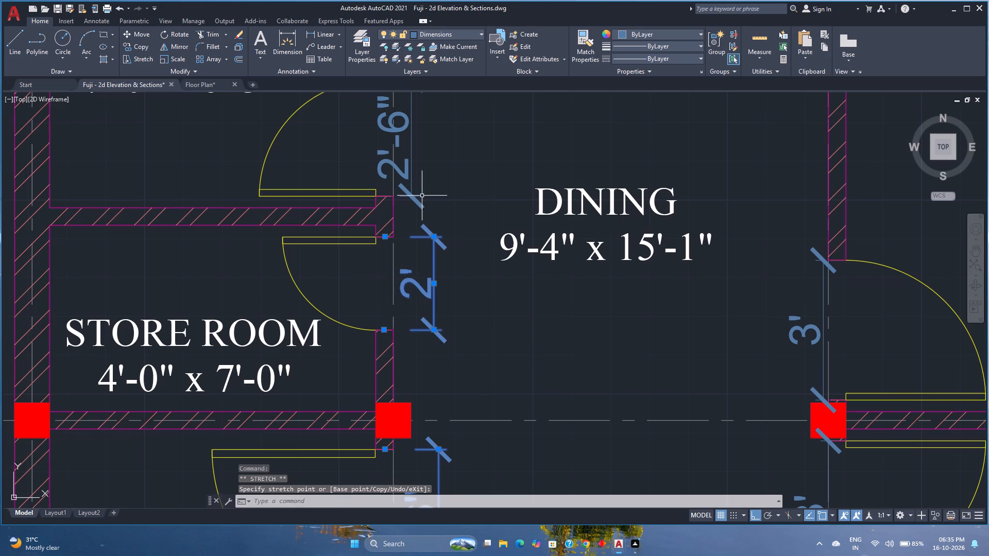
scroll(428, 191, down, 2)
middle_drag(428, 191, 405, 283)
scroll(400, 276, up, 2)
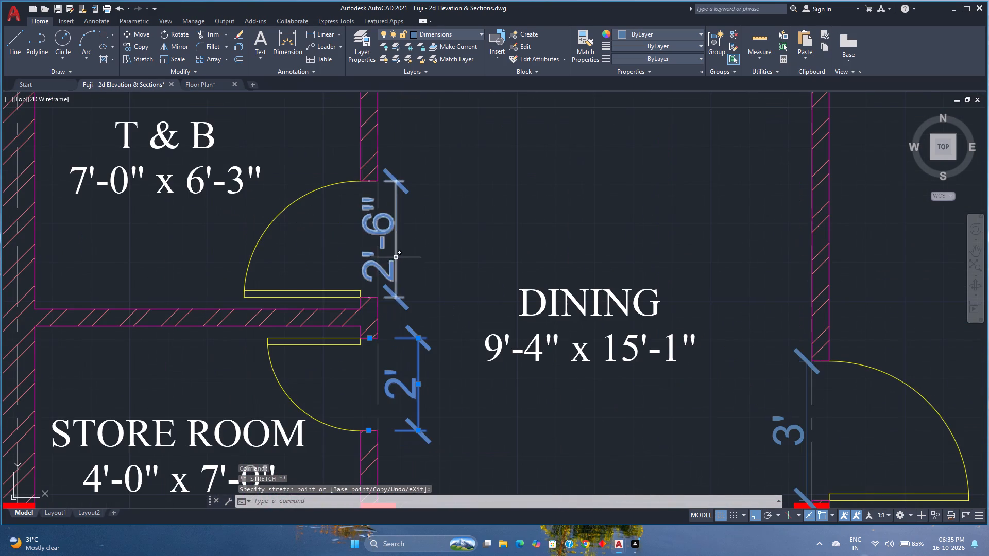
click(396, 257)
click(376, 237)
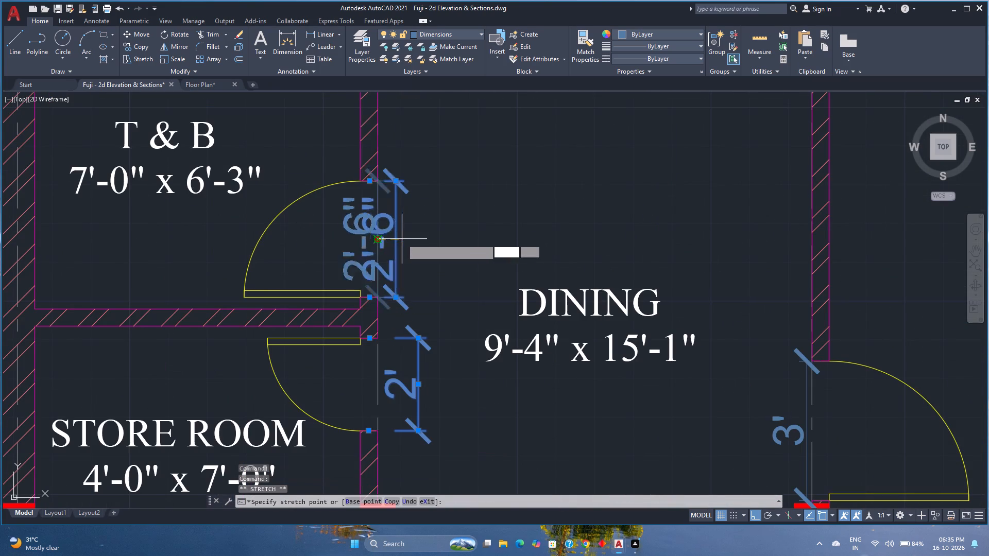
click(417, 242)
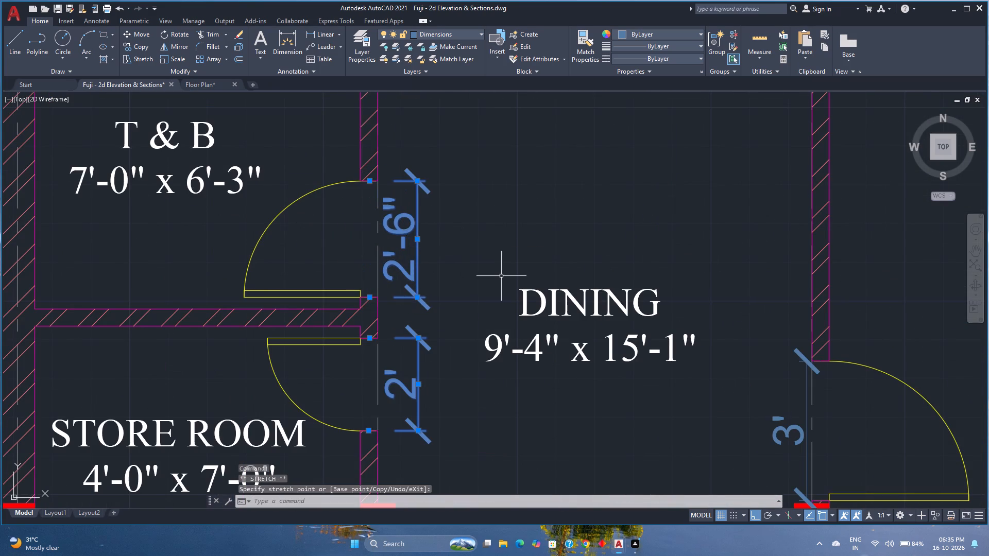
key(Escape)
Save the drawing.
scroll(500, 273, down, 1)
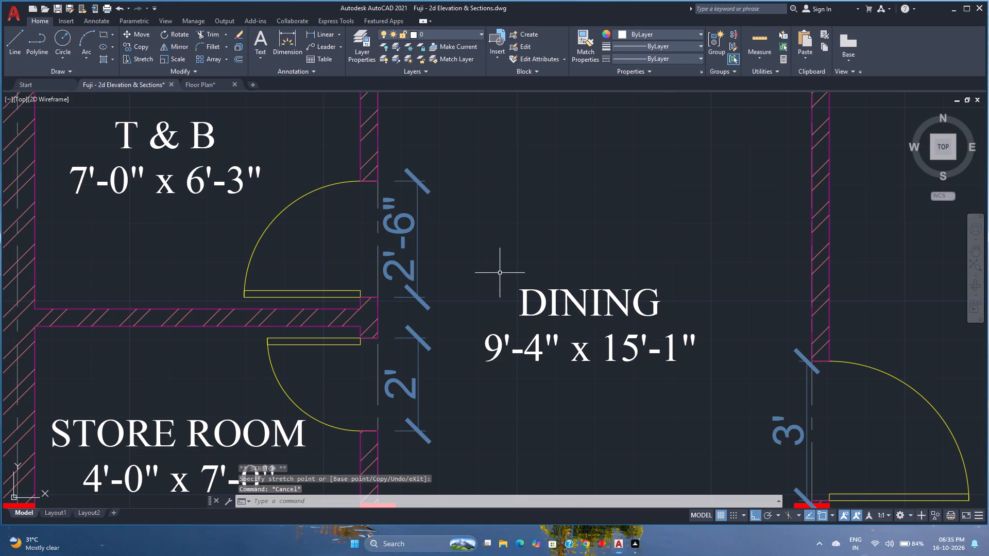
scroll(500, 273, down, 1)
middle_drag(535, 324, 464, 316)
middle_click(462, 316)
scroll(461, 315, down, 1)
middle_drag(468, 353, 456, 313)
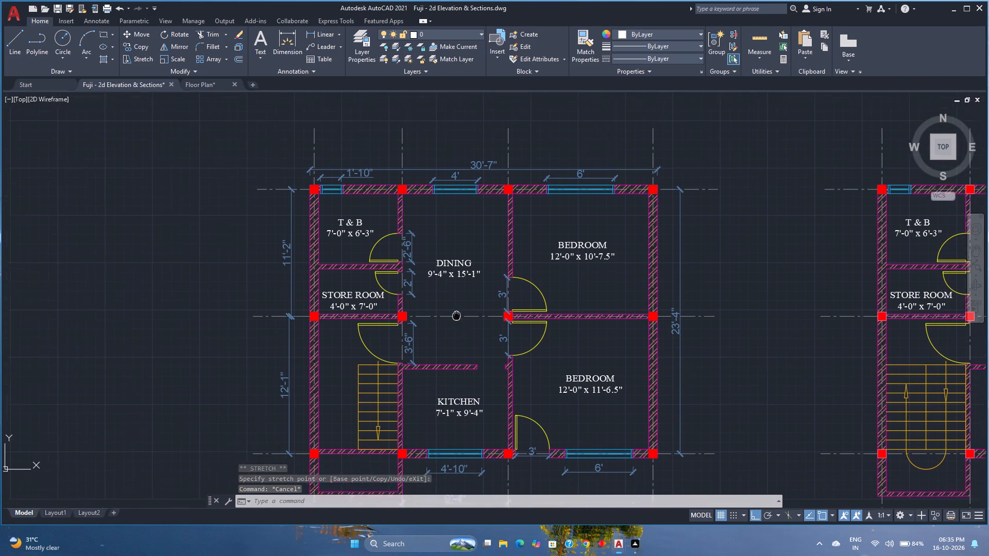
middle_drag(456, 313, 453, 300)
middle_click(453, 300)
middle_drag(454, 301, 435, 261)
middle_click(434, 258)
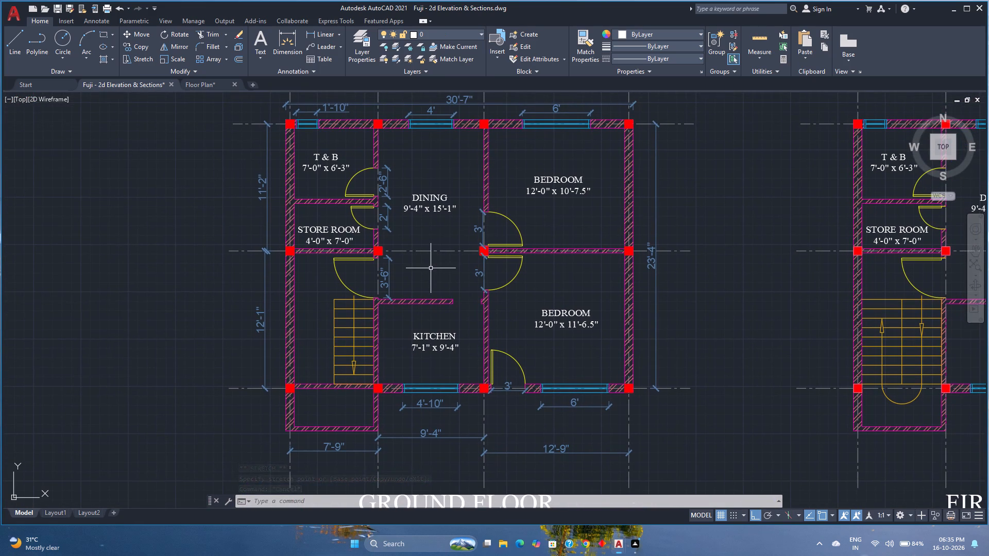
key(ctrl+s)
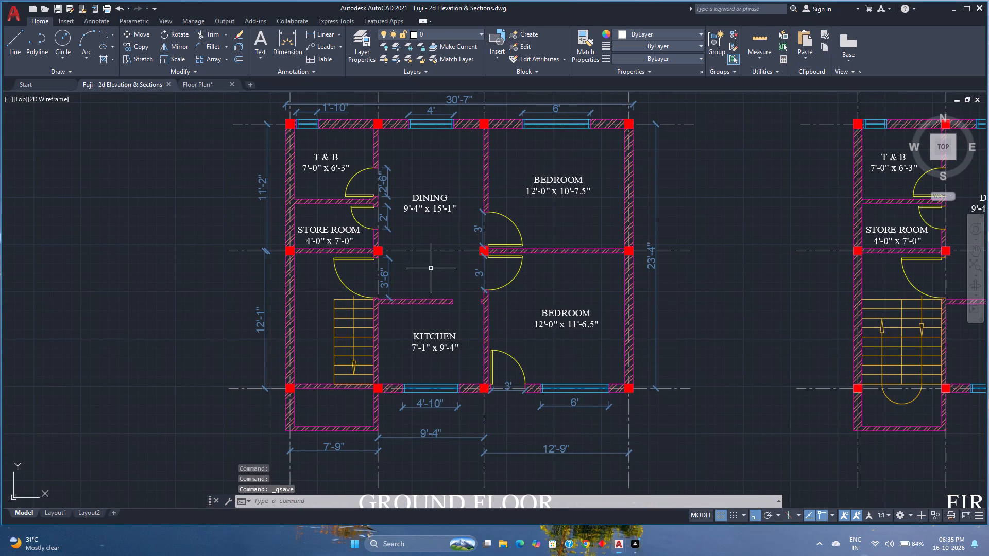
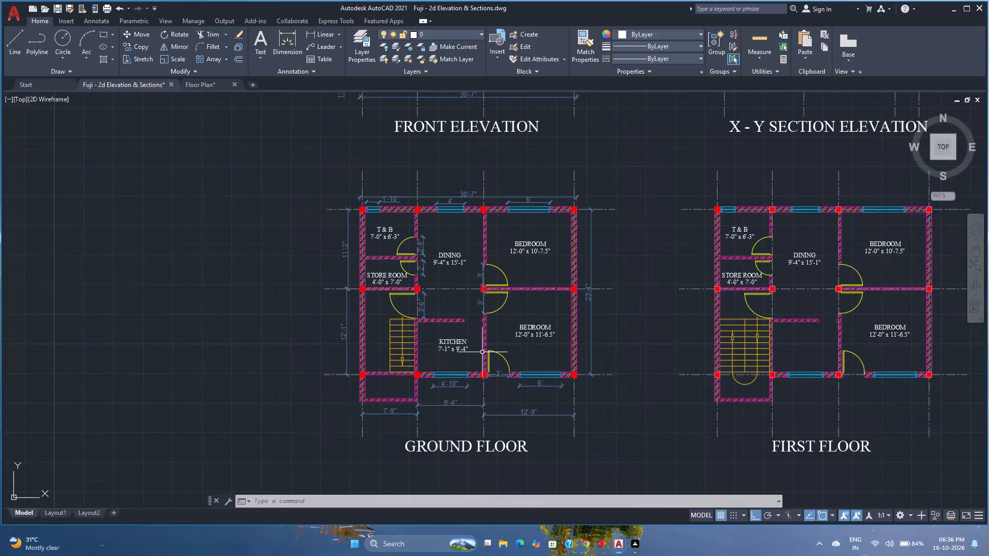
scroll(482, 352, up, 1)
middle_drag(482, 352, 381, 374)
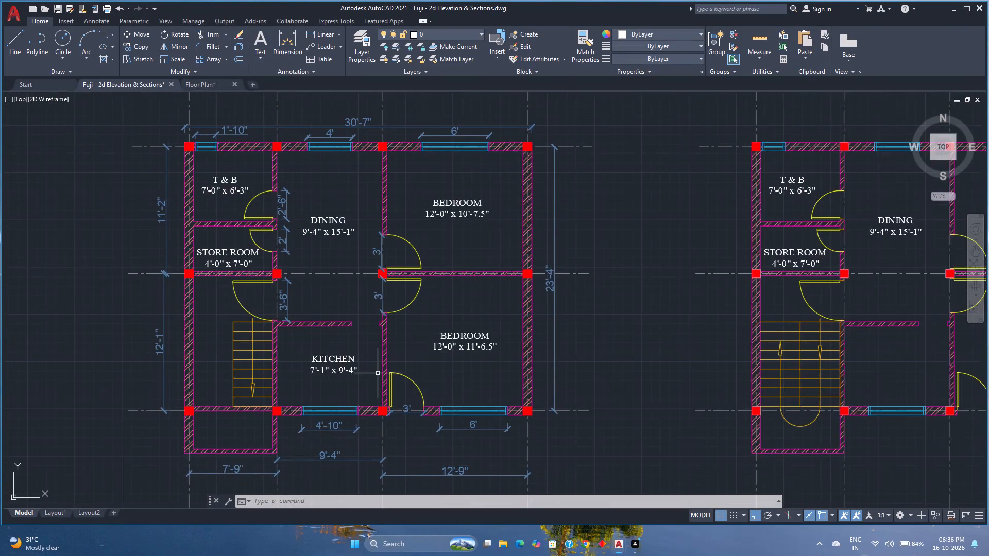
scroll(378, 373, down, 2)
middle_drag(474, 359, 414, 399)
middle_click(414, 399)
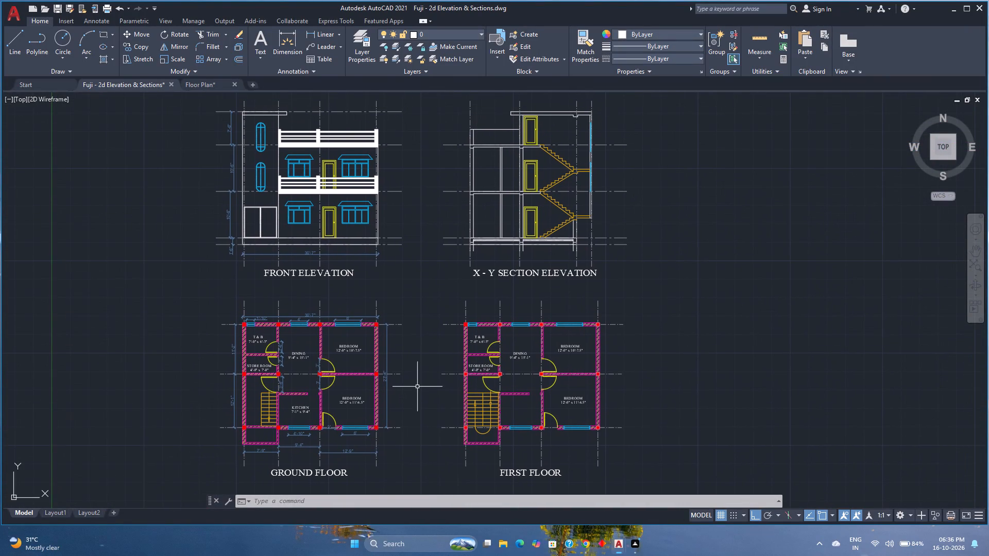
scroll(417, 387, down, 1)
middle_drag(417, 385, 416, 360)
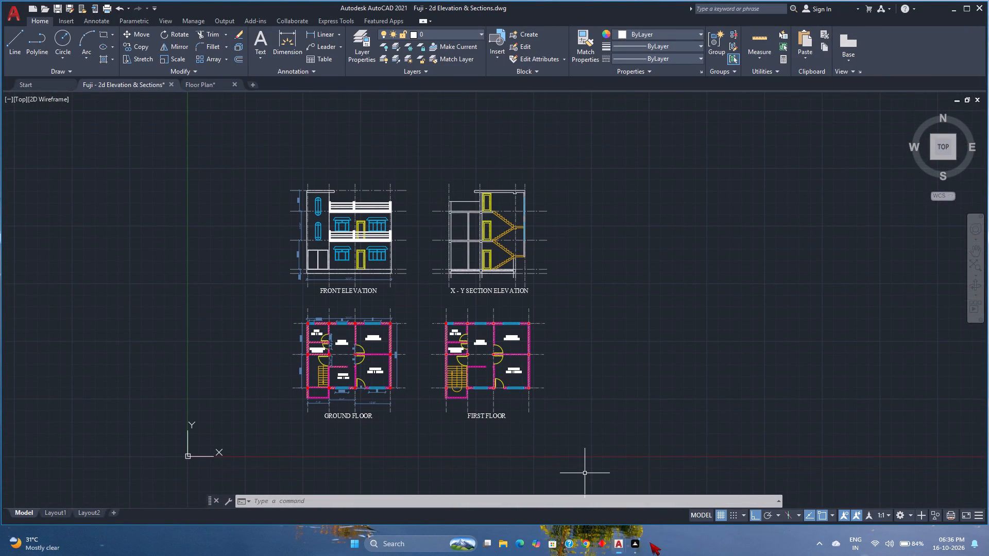
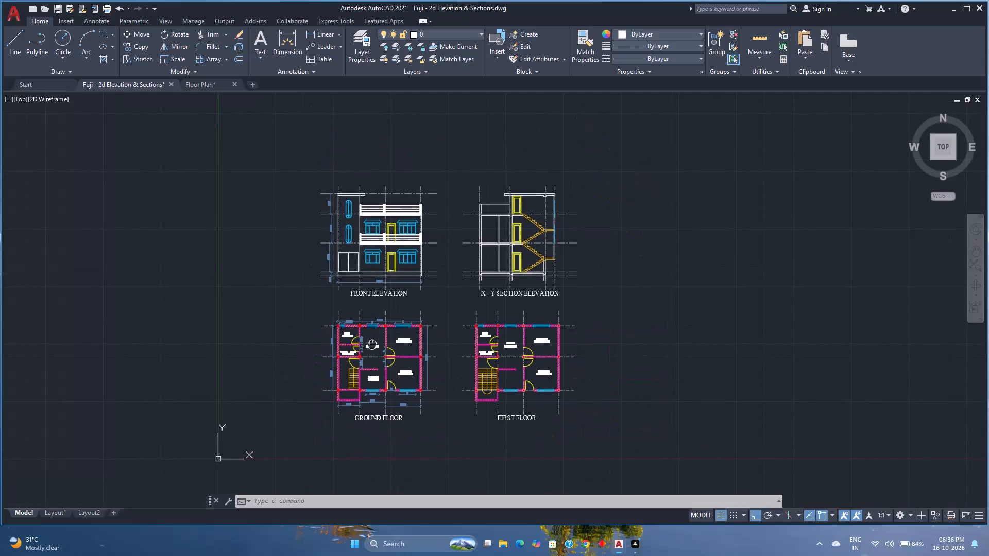
Examine the ground floor and first floor plans, including their room labels and window and door dimensions.
middle_click(375, 323)
scroll(418, 292, up, 1)
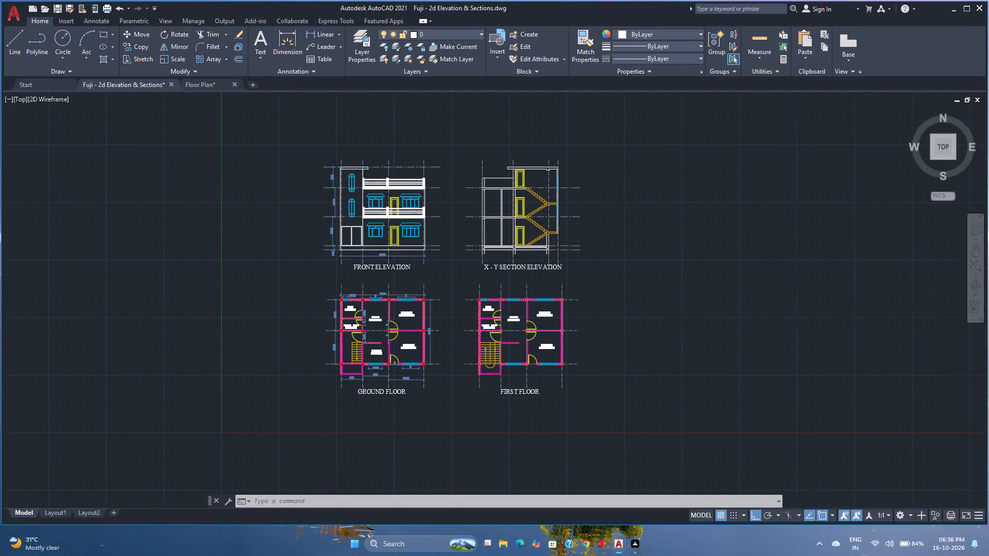
middle_drag(418, 292, 392, 299)
middle_click(392, 299)
scroll(389, 299, up, 1)
middle_drag(356, 346, 374, 311)
middle_drag(375, 310, 376, 309)
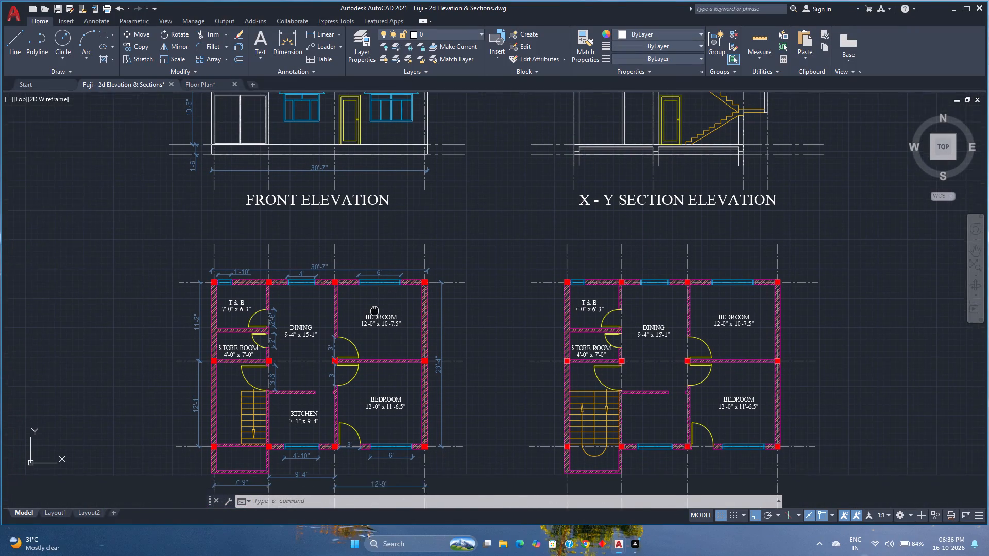
middle_drag(376, 309, 379, 304)
scroll(359, 332, down, 1)
middle_drag(359, 332, 350, 315)
middle_click(350, 314)
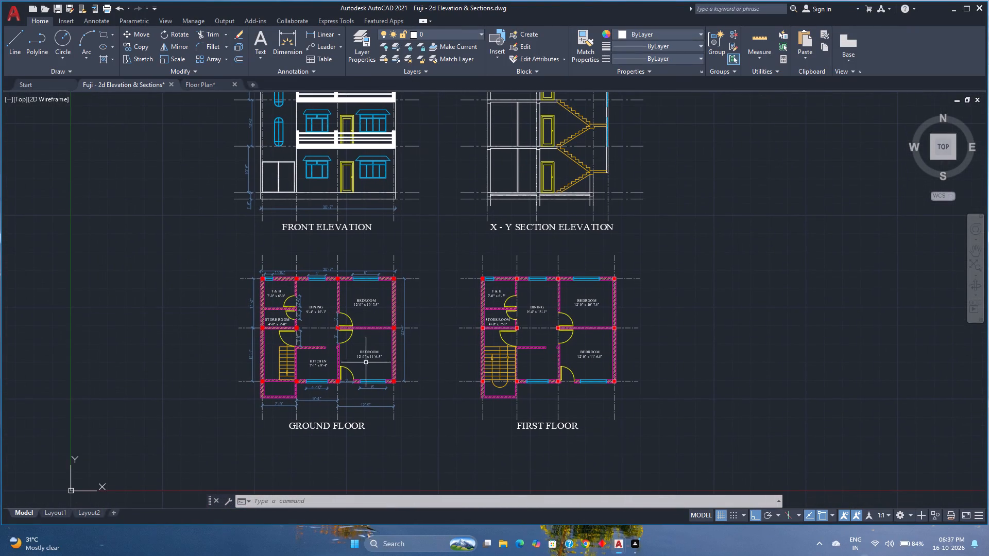
scroll(369, 368, up, 2)
scroll(369, 368, down, 1)
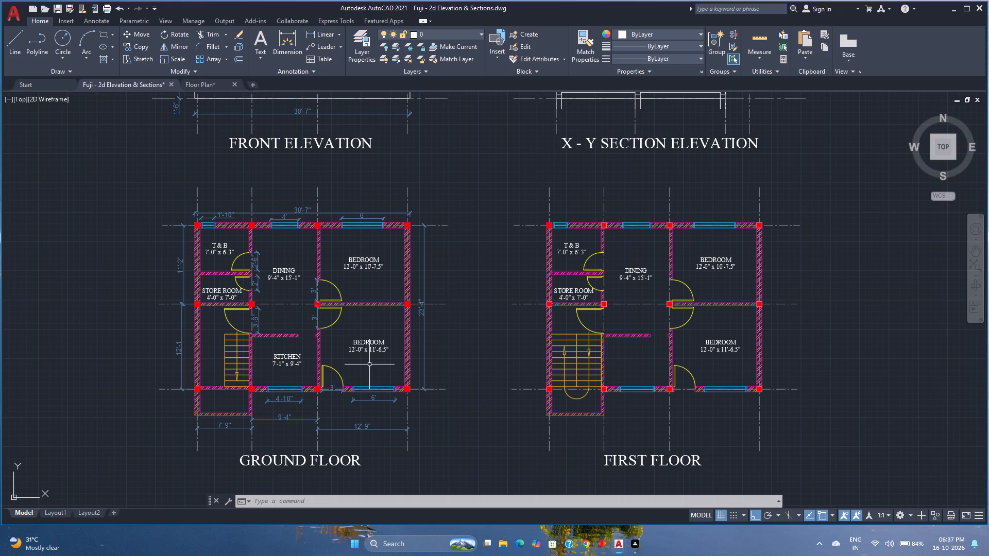
scroll(369, 364, down, 1)
scroll(369, 364, up, 1)
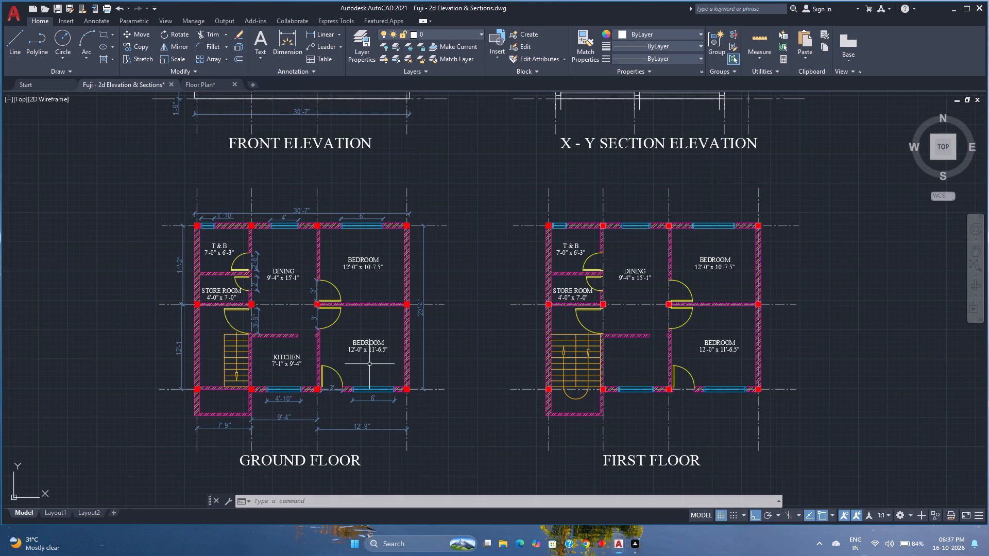
scroll(359, 332, down, 1)
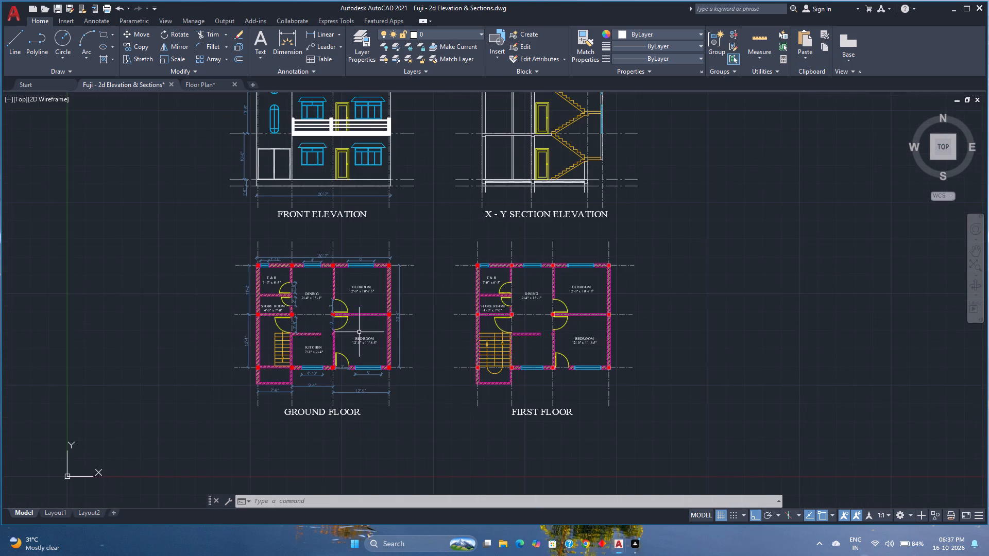
scroll(358, 342, up, 1)
middle_drag(357, 342, 388, 329)
scroll(391, 348, up, 2)
middle_drag(391, 348, 393, 352)
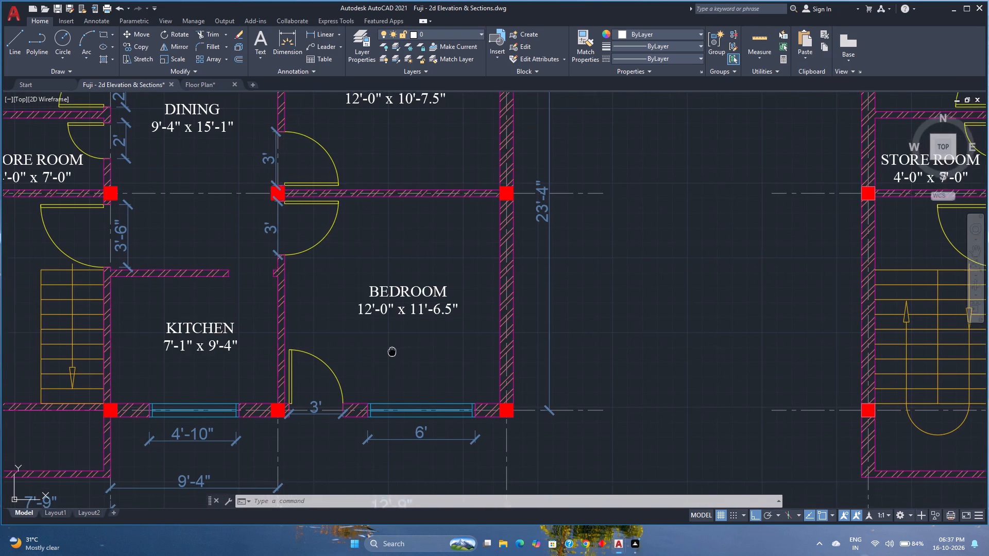
middle_drag(393, 352, 393, 356)
scroll(393, 356, down, 2)
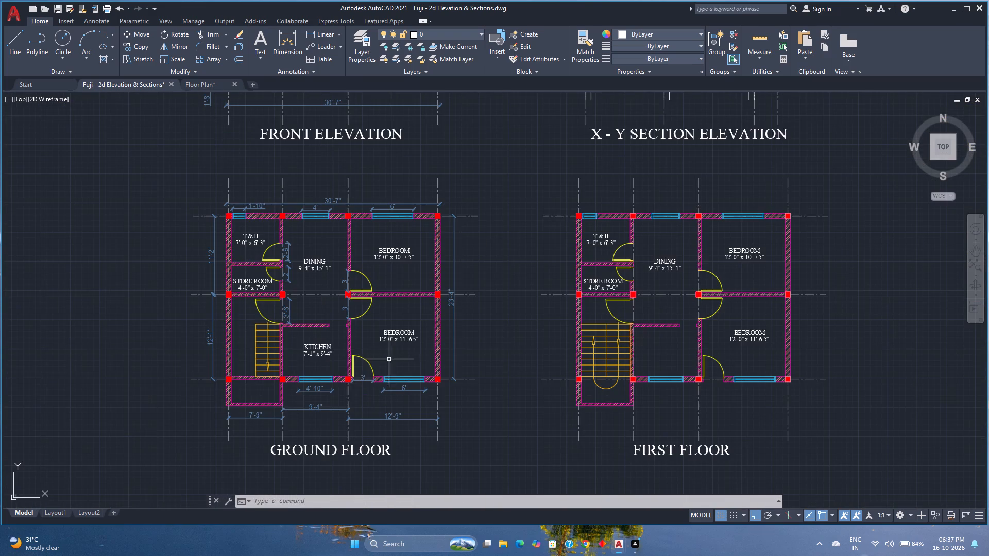
Create a named model view called GROUND FLOOR from the current display.
text(VIEW)
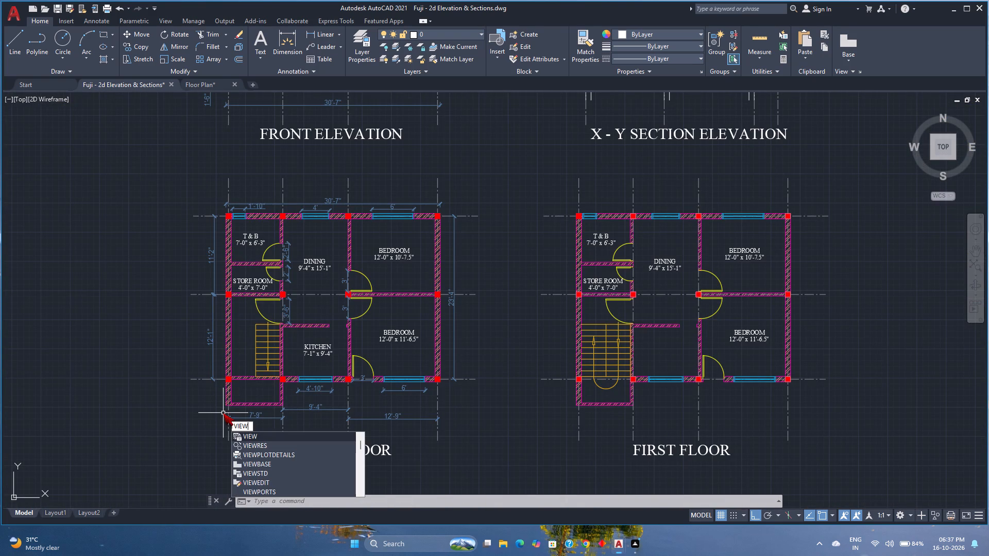
key(Return)
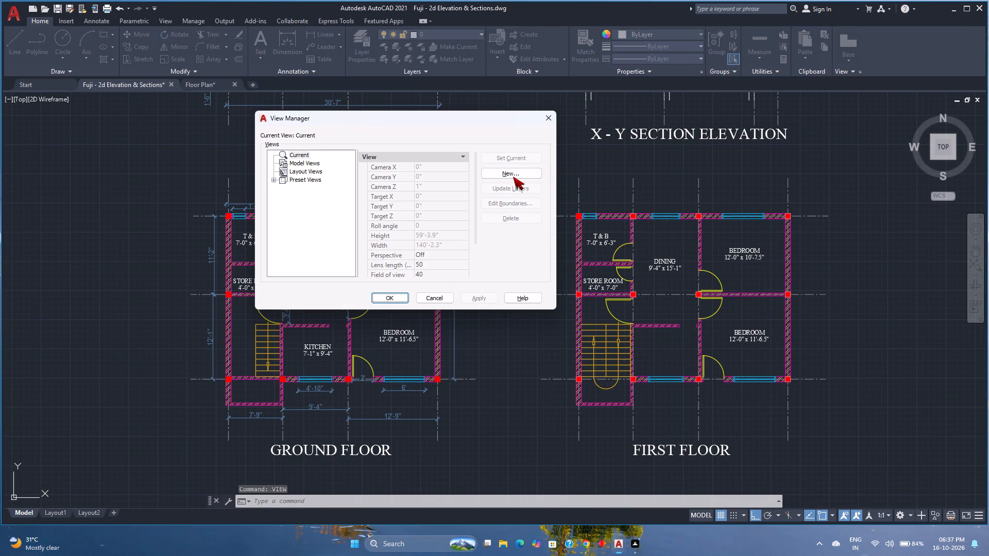
click(513, 177)
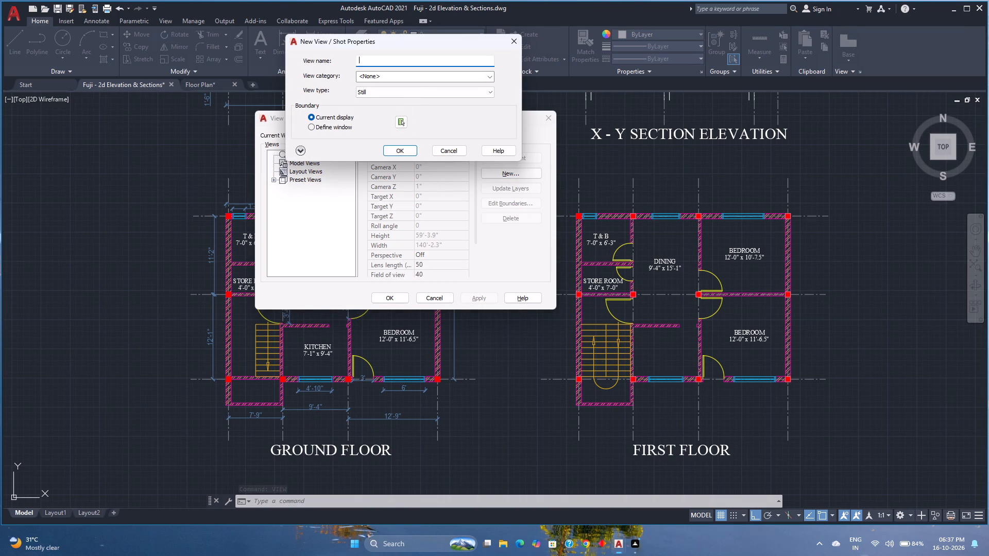
text(GROUND FLOOR)
key(Return)
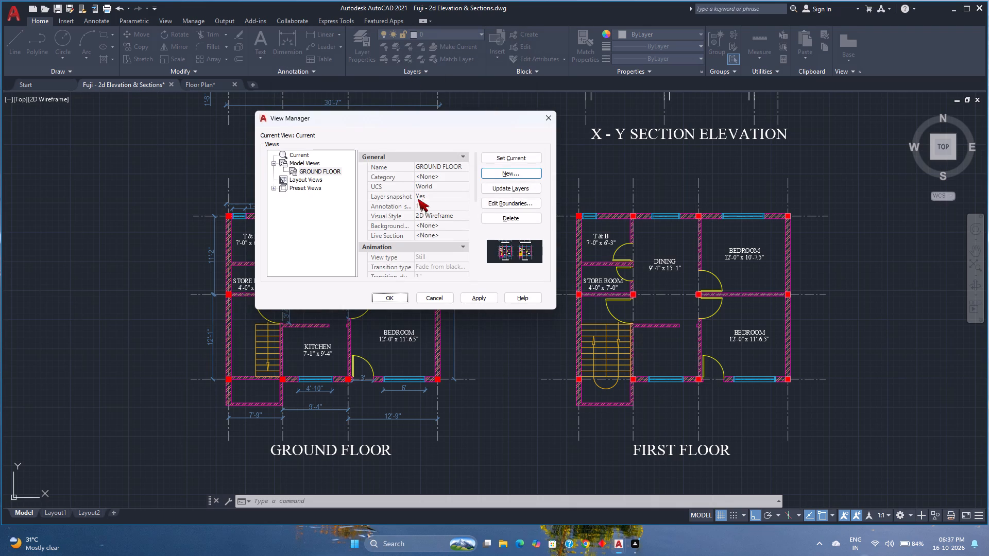
Redefine the GROUND FLOOR view's boundary as a window around the ground floor plan and its title.
click(341, 173)
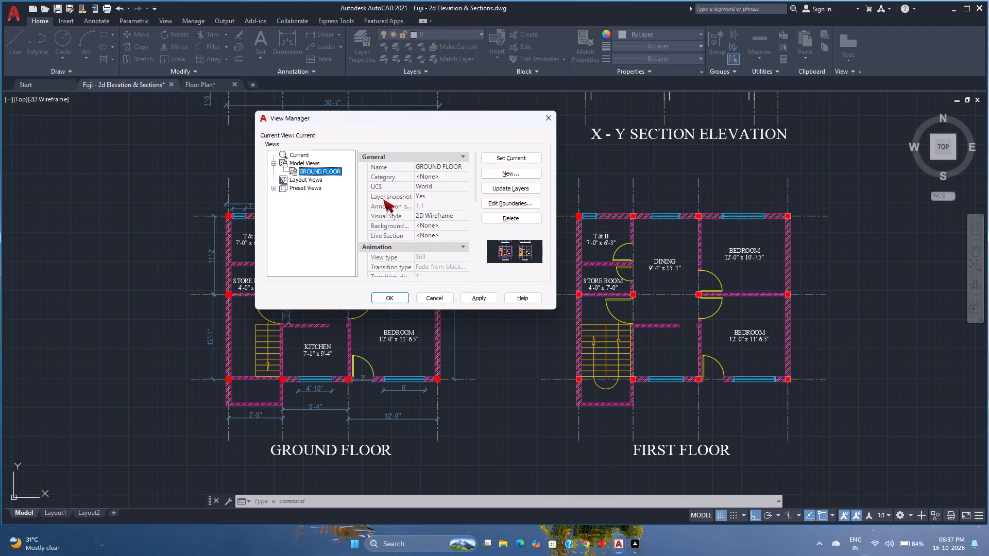
right_click(332, 168)
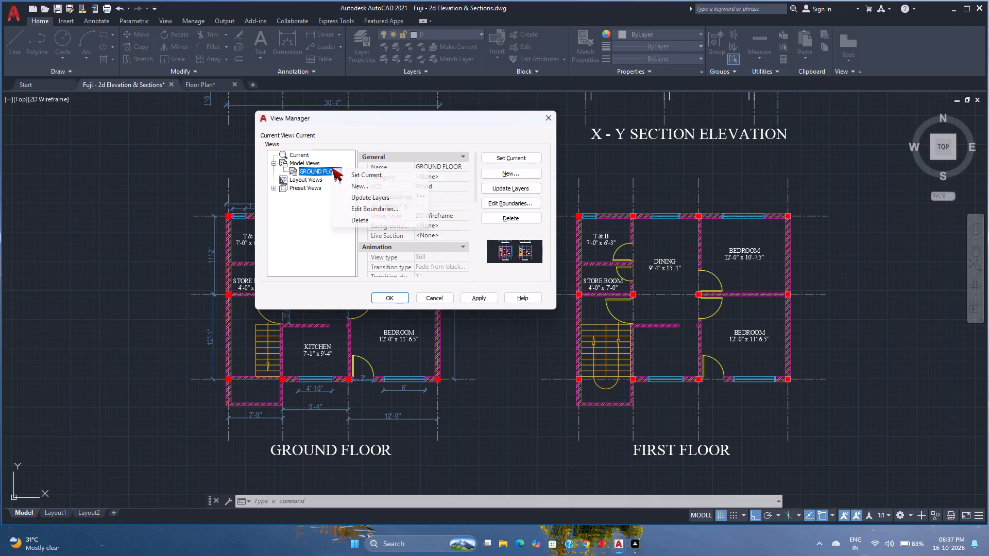
click(358, 209)
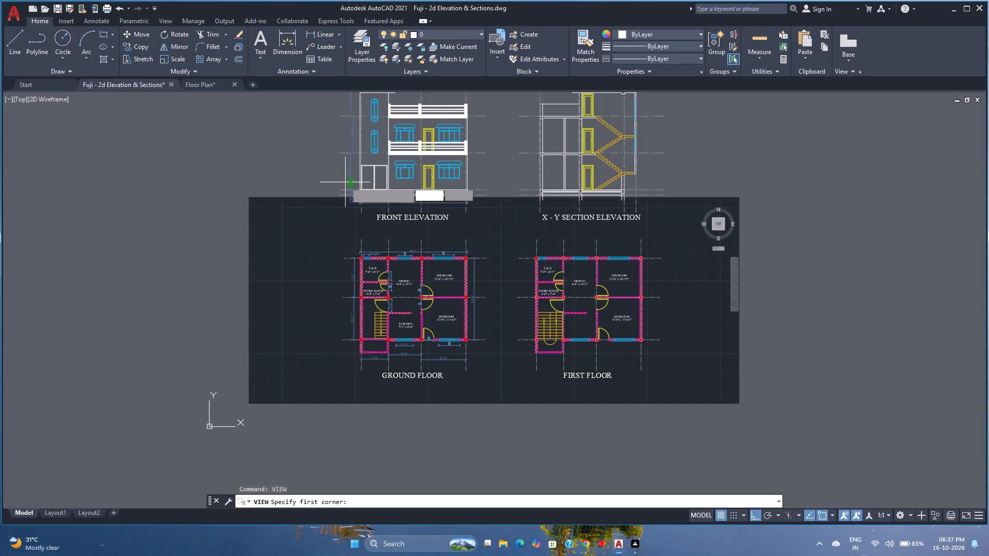
click(335, 232)
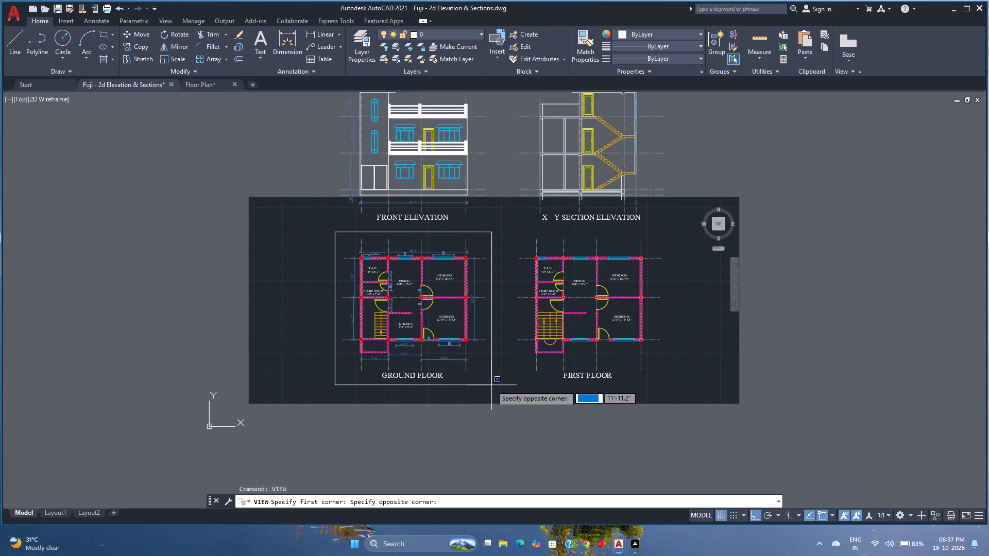
click(491, 385)
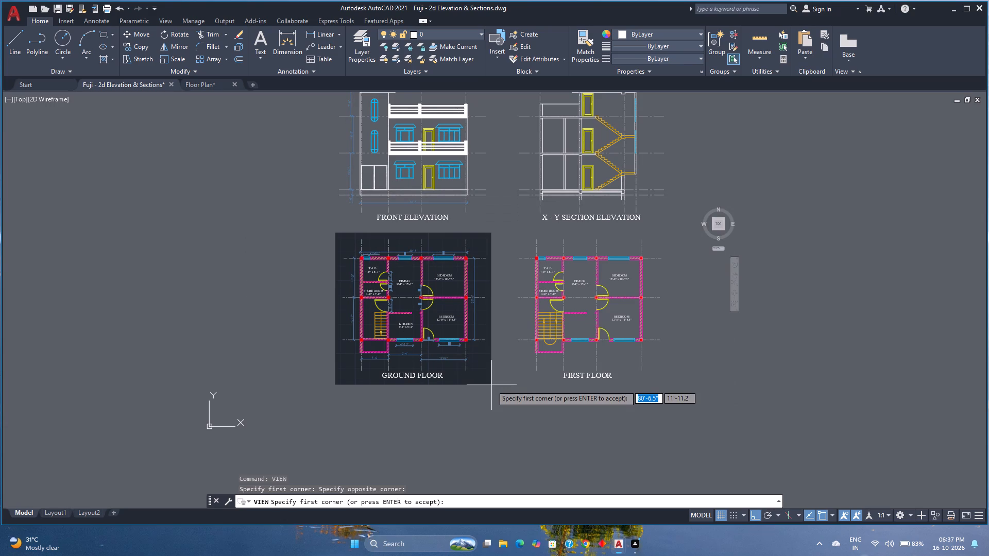
key(Return)
click(396, 298)
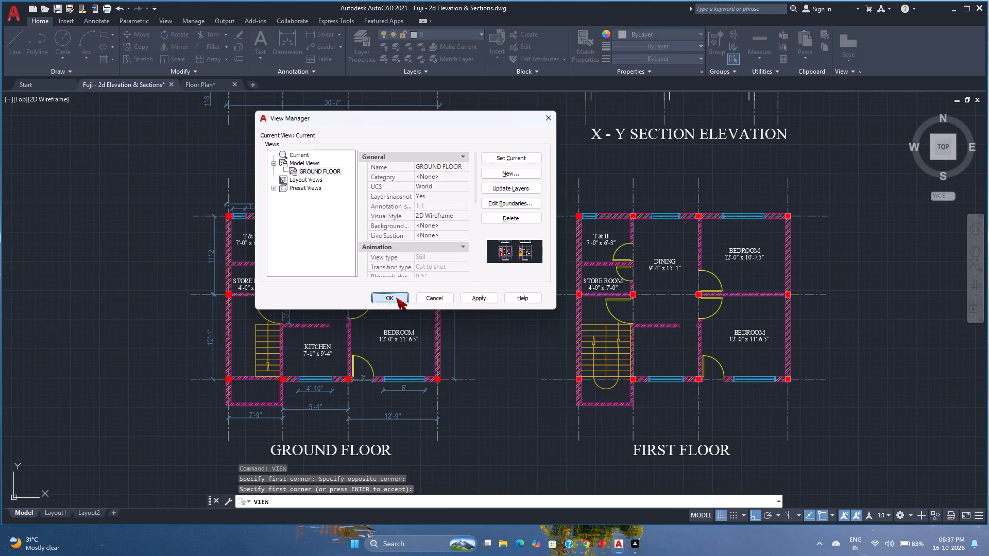
Create a named view called FIRST FLOOR, bounded by a window around the first floor plan and its title.
scroll(468, 320, down, 1)
middle_drag(468, 320, 321, 303)
middle_click(321, 303)
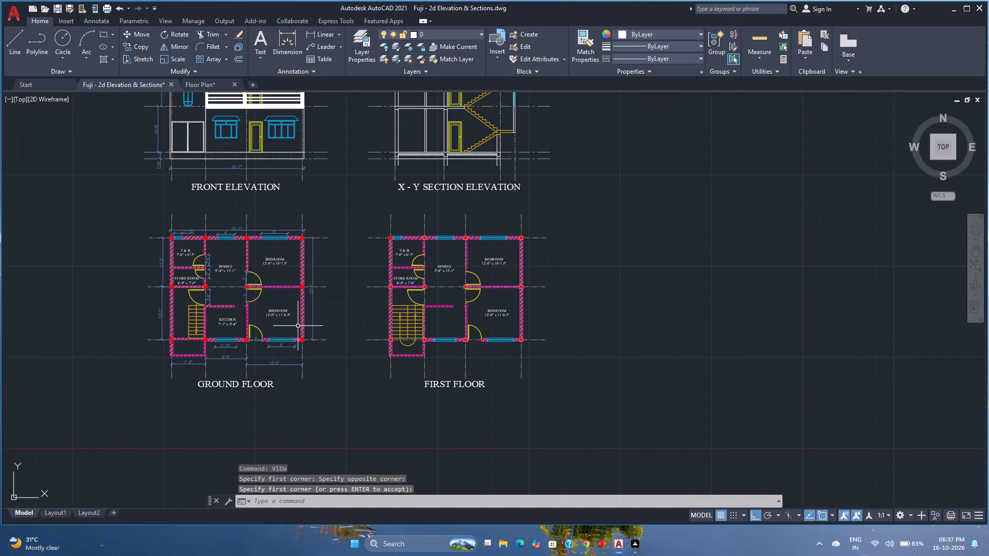
text(VIEW)
key(Return)
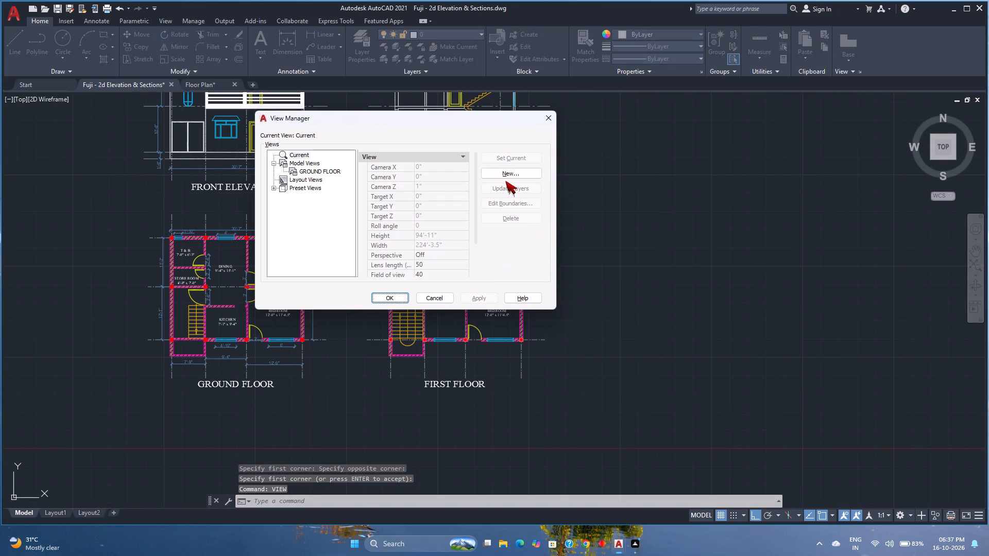
click(509, 177)
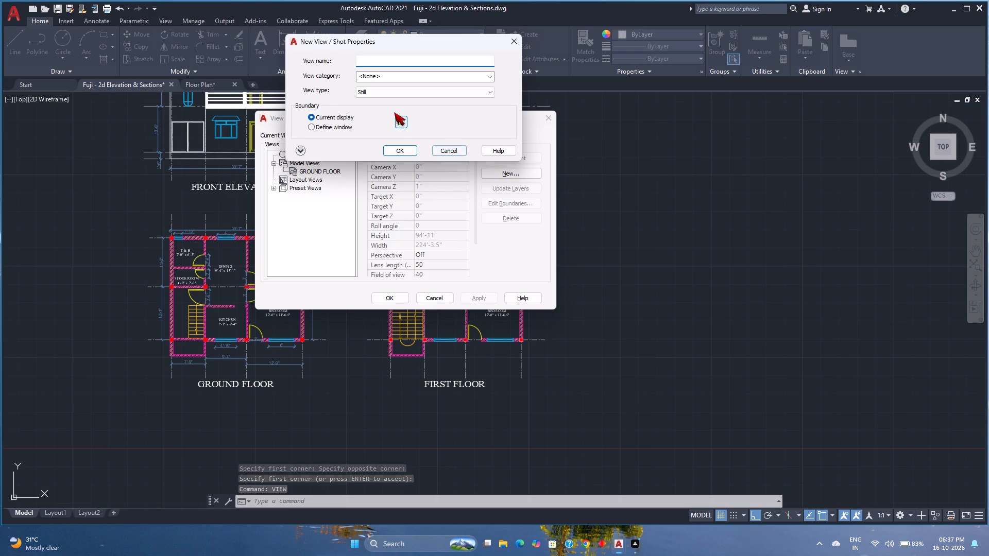
key(shift+f)
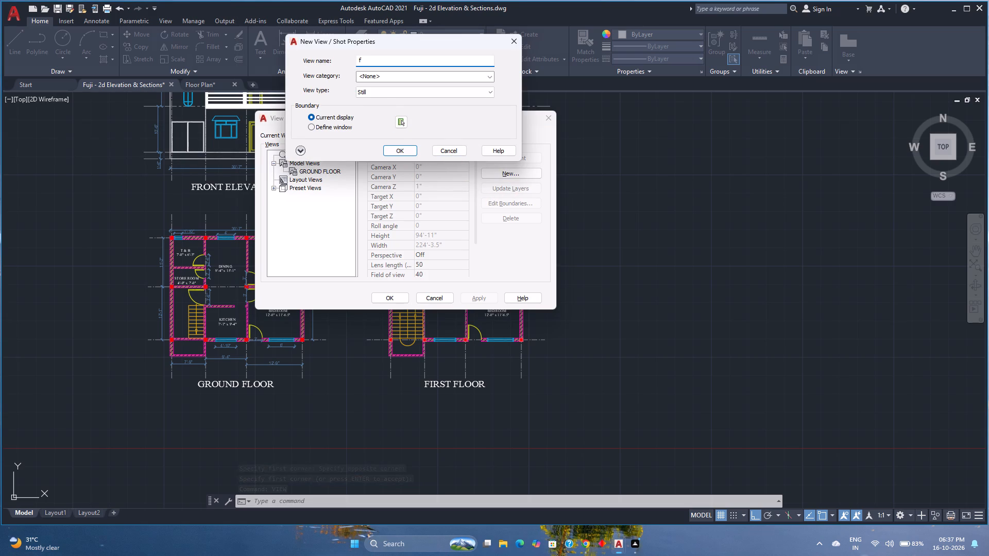
key(BackSpace)
text(FIR)
text(ST F)
text(LOOR)
click(342, 127)
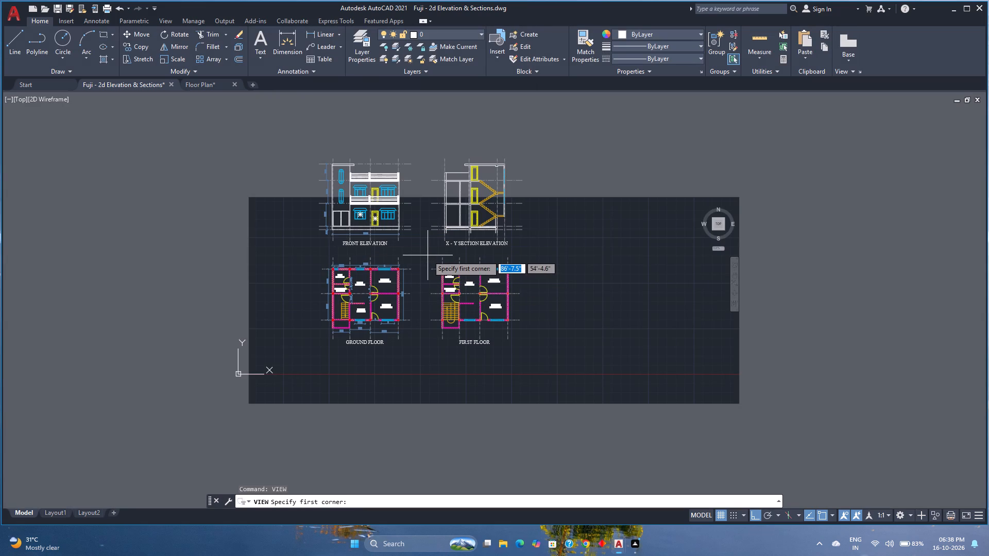
click(428, 253)
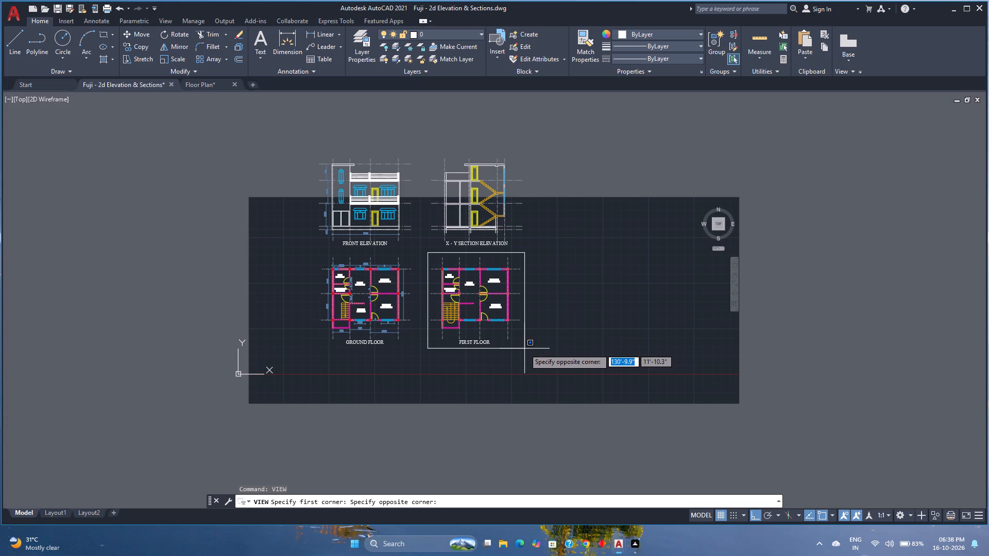
click(524, 349)
key(Return)
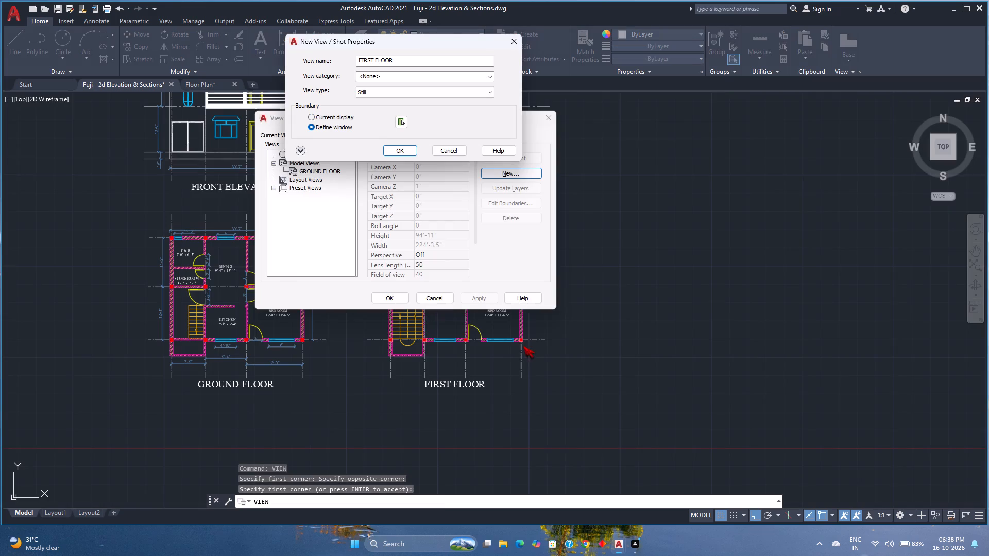
click(405, 151)
Create a named view called FRONT ELEVATION, bounded by a window around the front elevation and its title.
click(504, 172)
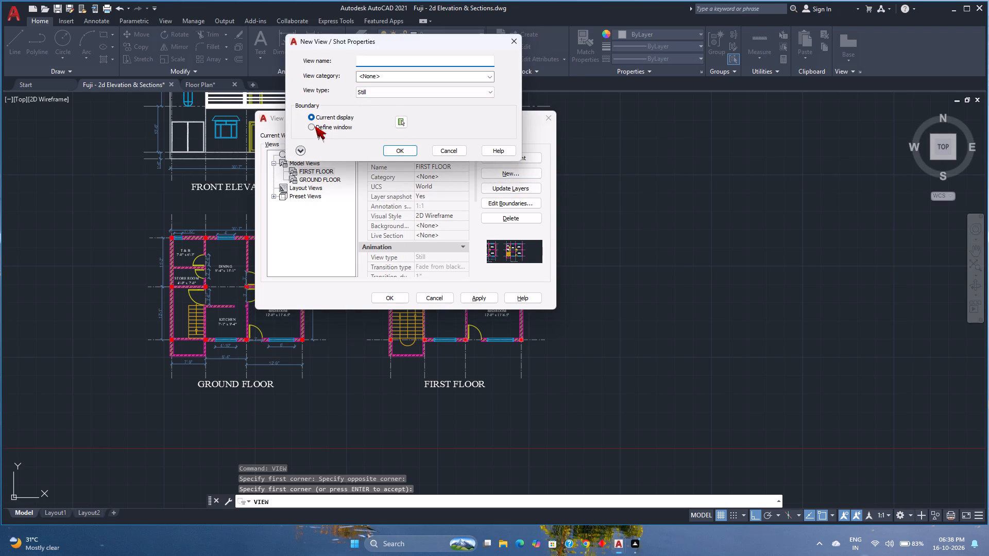
click(314, 126)
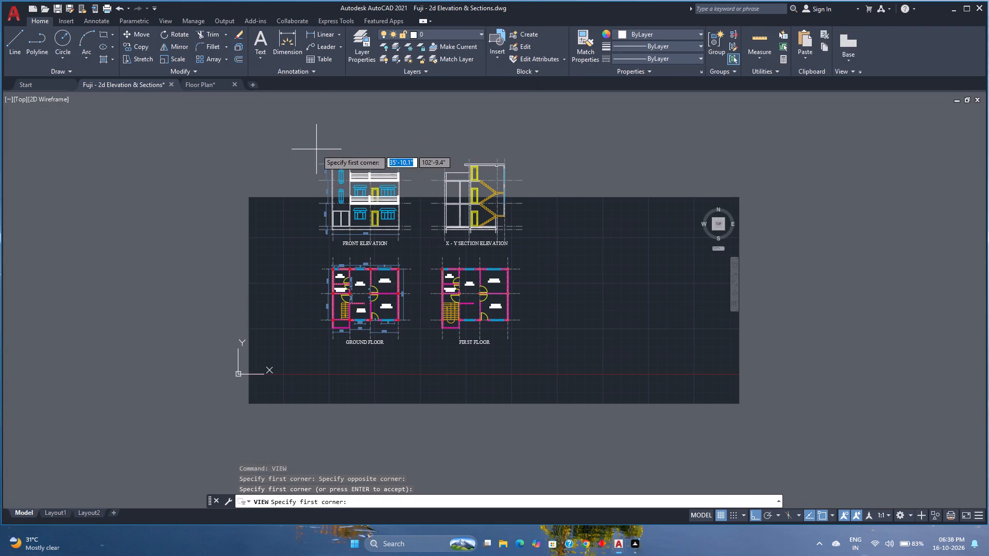
drag(314, 150, 413, 249)
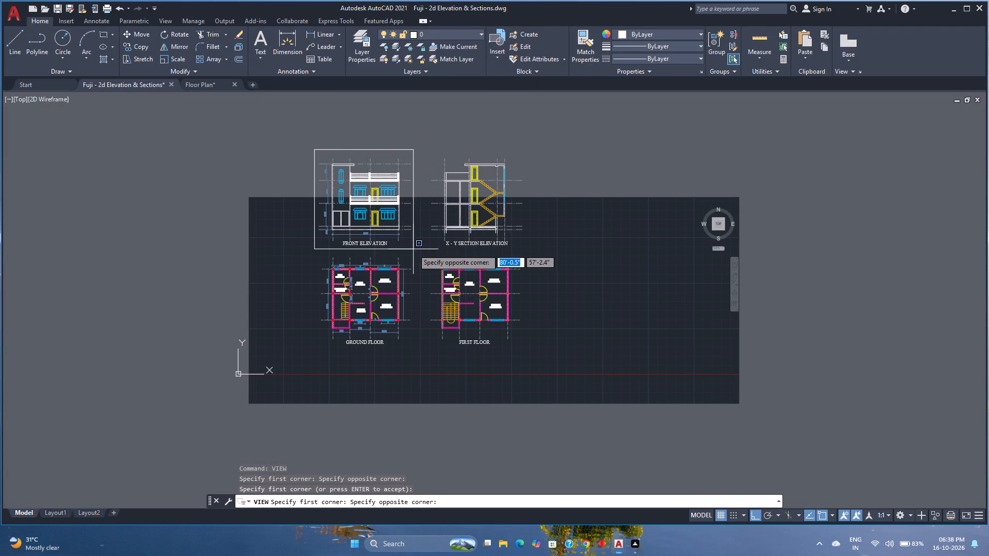
drag(413, 249, 416, 252)
click(416, 252)
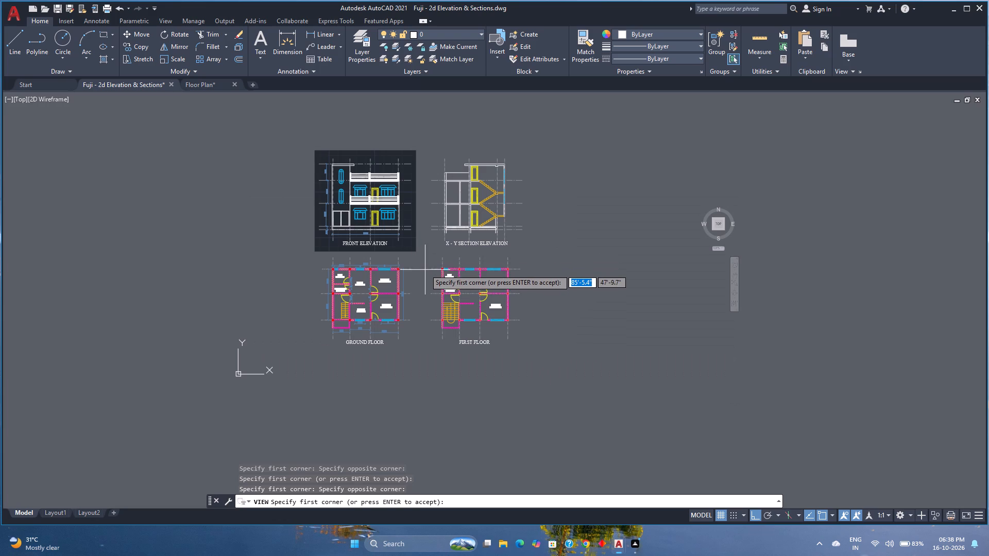
key(Return)
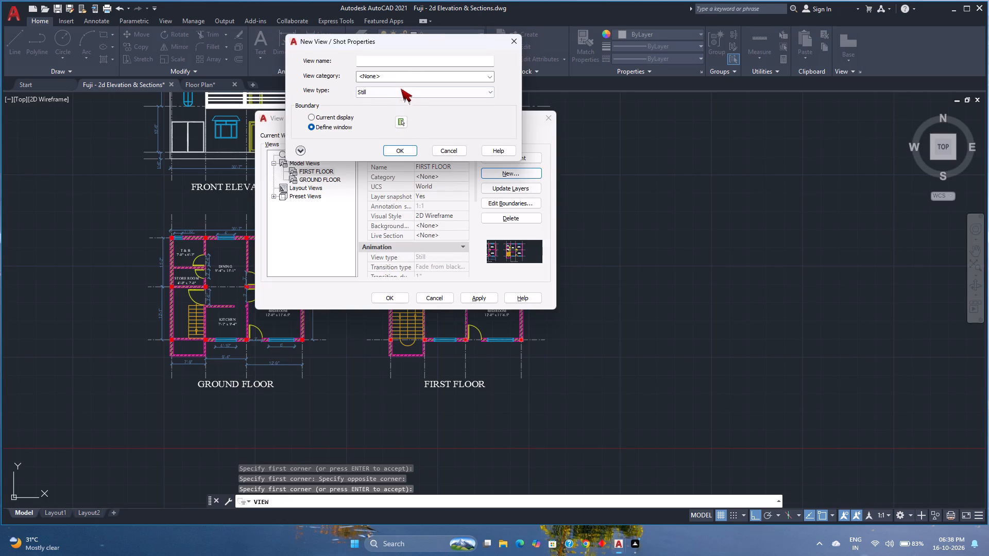
click(402, 64)
text(FRONT ELEVATION)
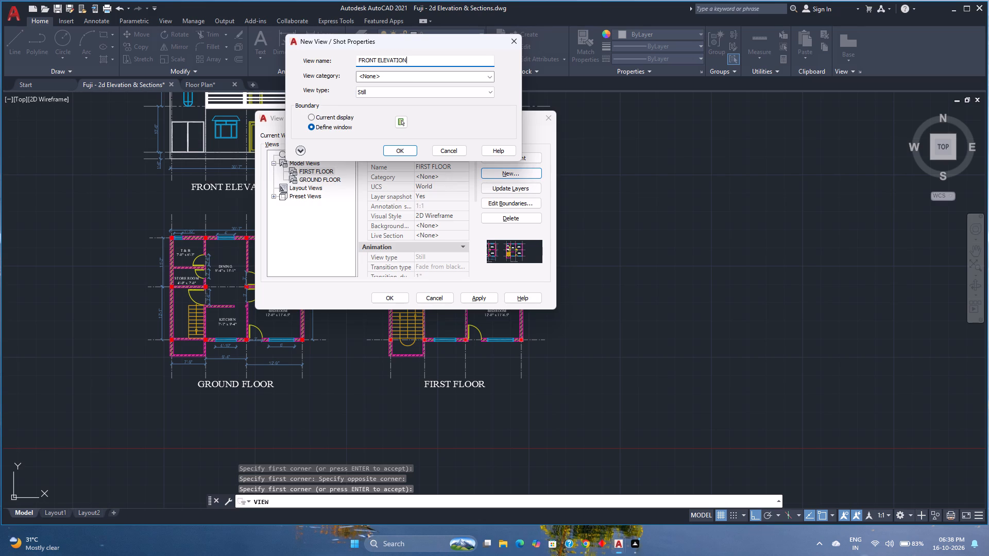
key(Return)
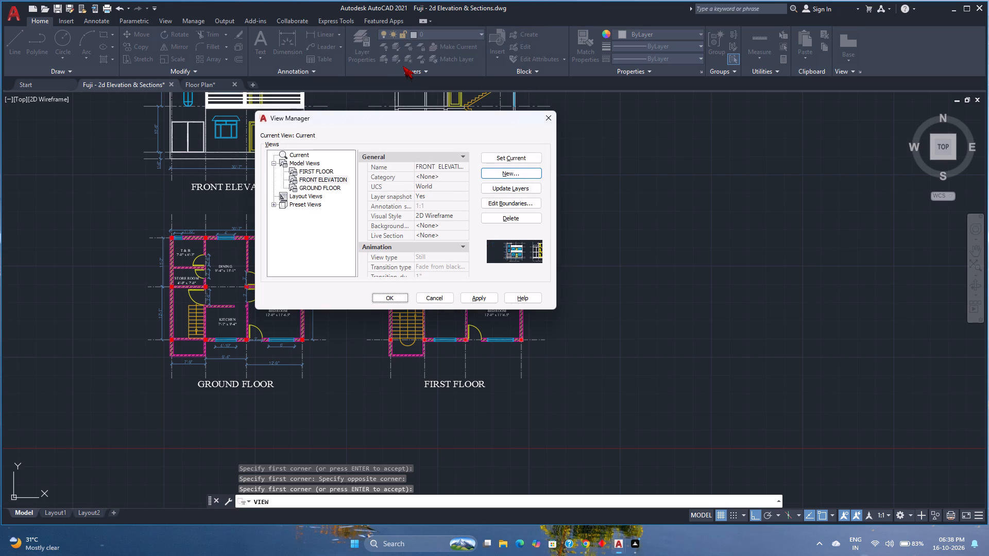
Create a named view called SECTIONAL ELEVATION, bounded by a window around the X - Y section elevation and its title, and close the view manager.
click(528, 172)
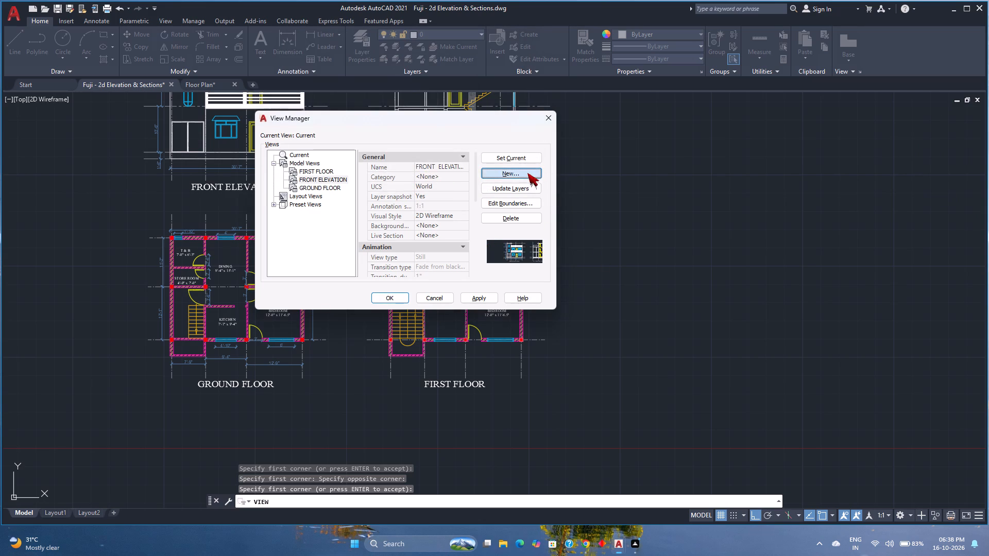
click(328, 128)
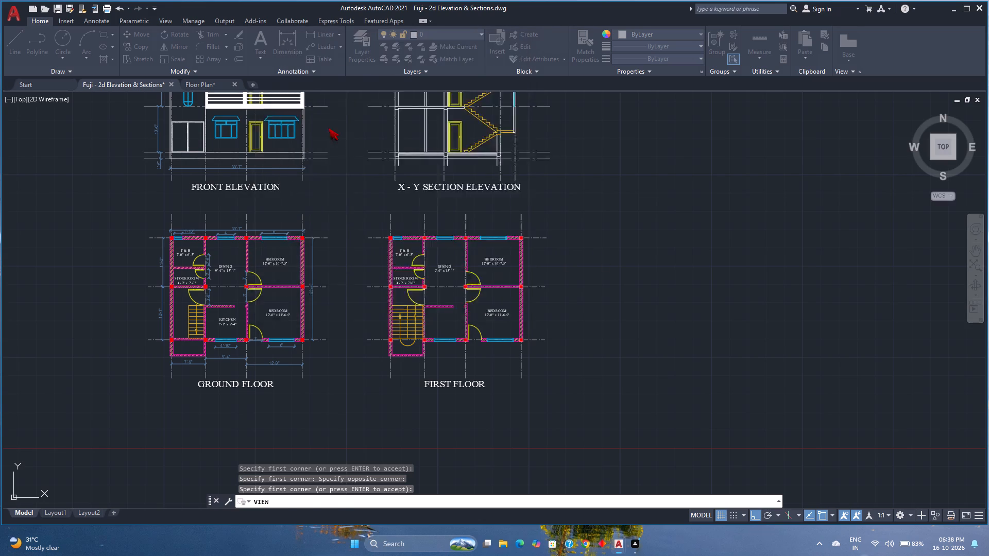
drag(427, 154, 525, 251)
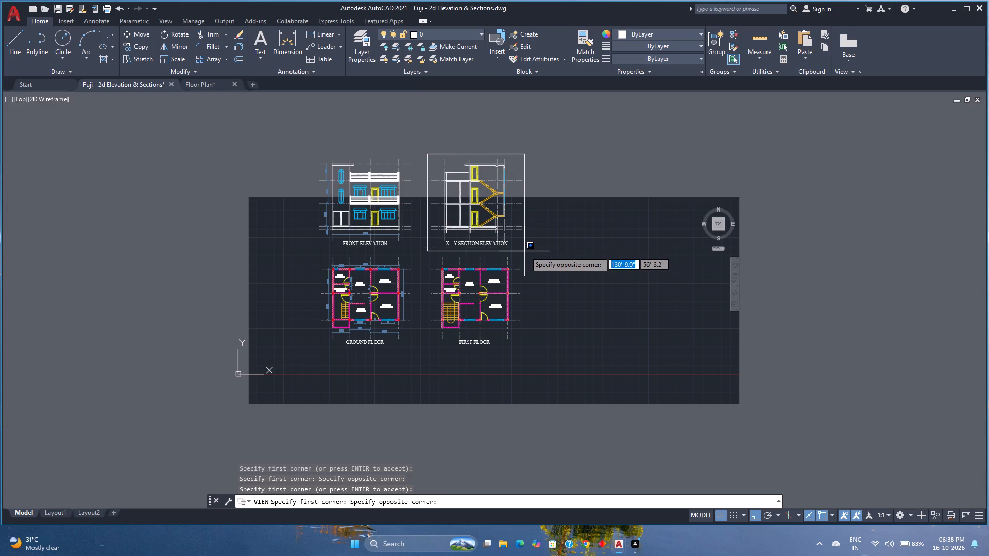
drag(525, 251, 527, 251)
click(527, 251)
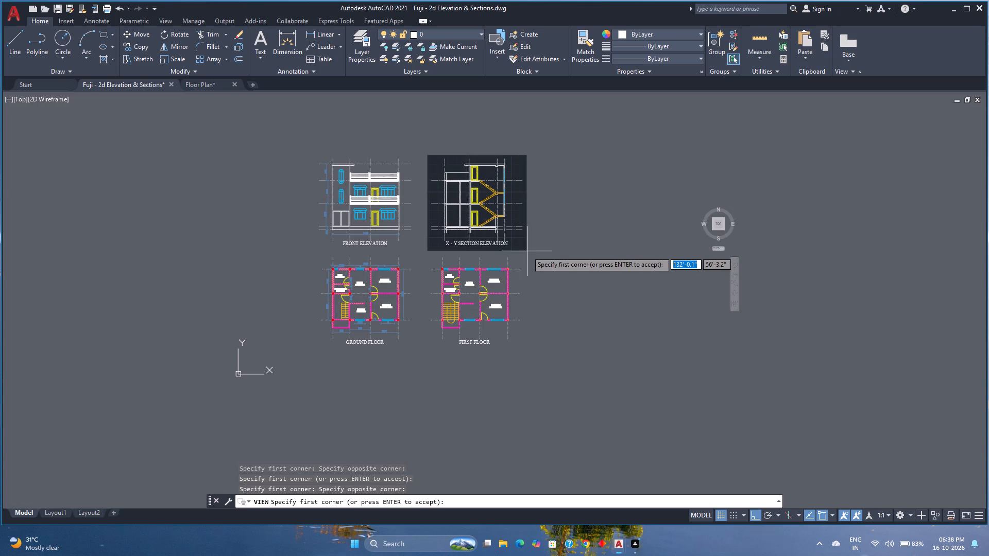
key(Return)
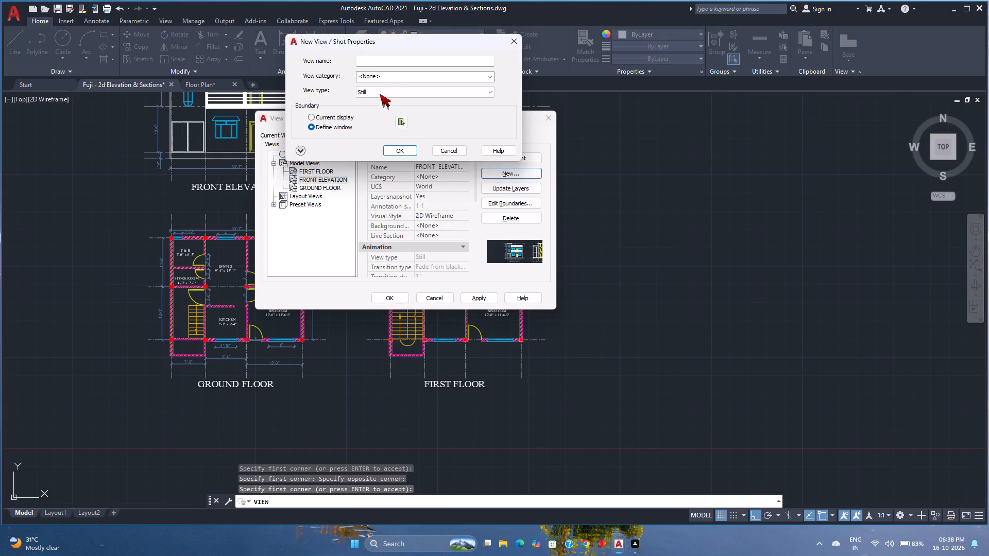
click(396, 63)
text(SECTIONAL)
key(space)
text(ELEV)
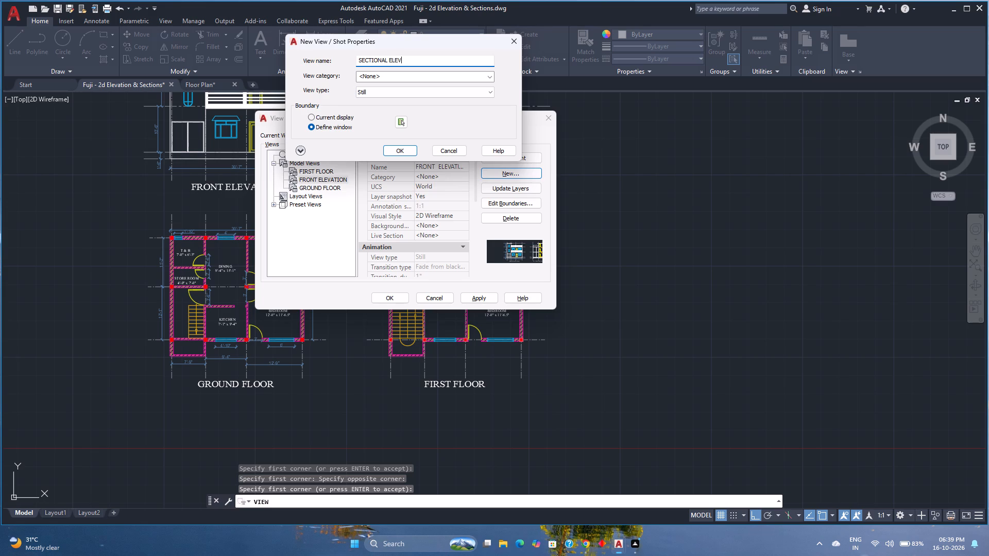
text(AR)
key(BackSpace)
text(TION)
click(392, 152)
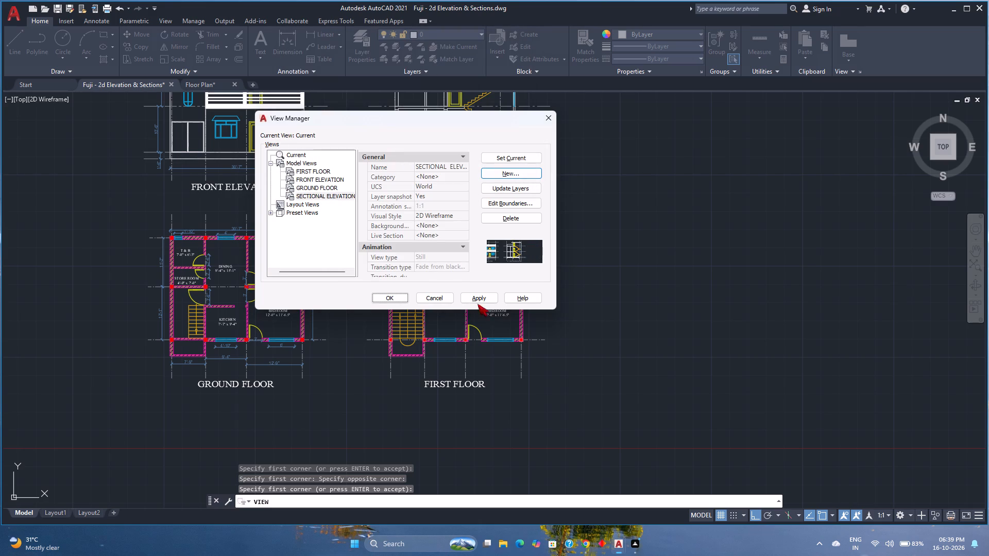
click(402, 296)
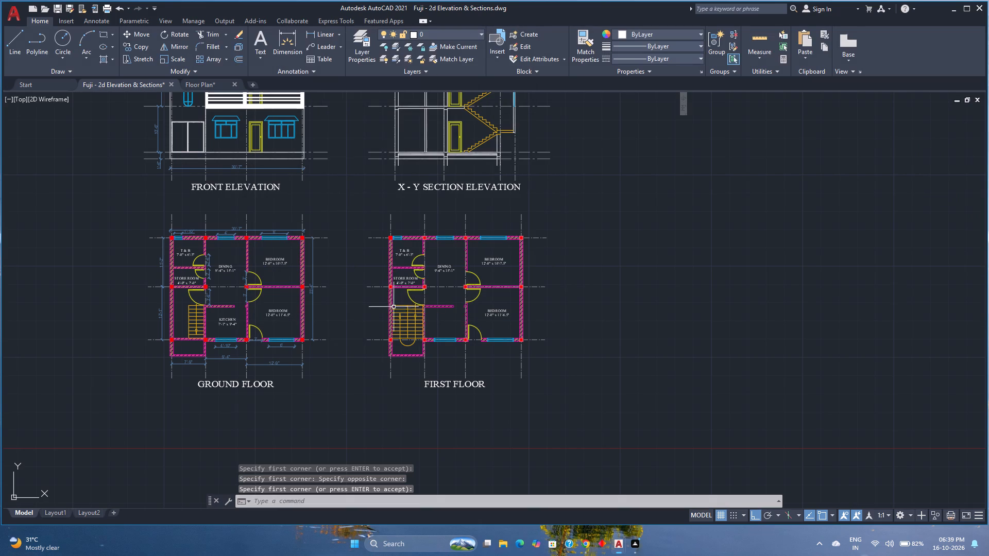
Start another new named view and define its boundary as a window around all four drawings and their titles.
scroll(389, 302, down, 1)
middle_drag(389, 302, 398, 313)
middle_click(398, 313)
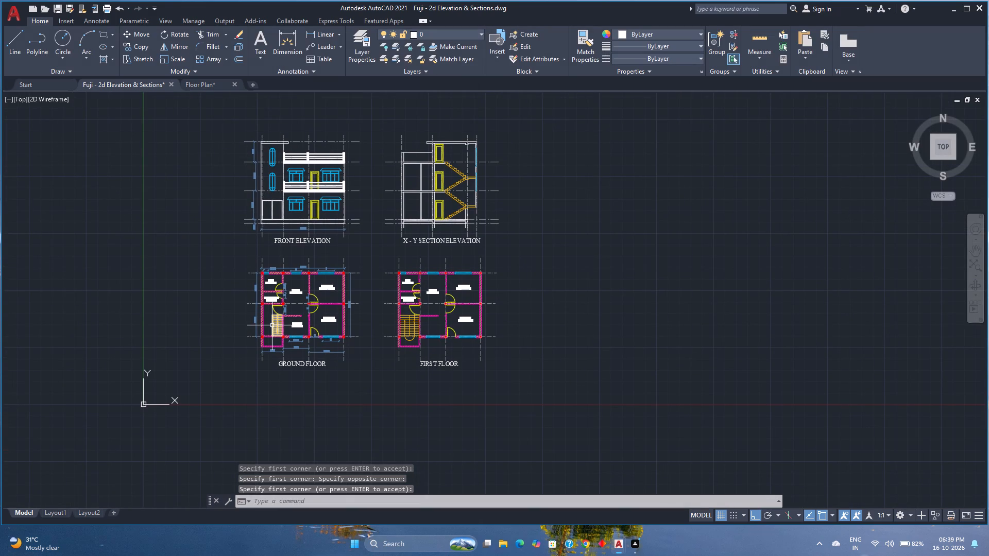
text(VIEW)
key(Return)
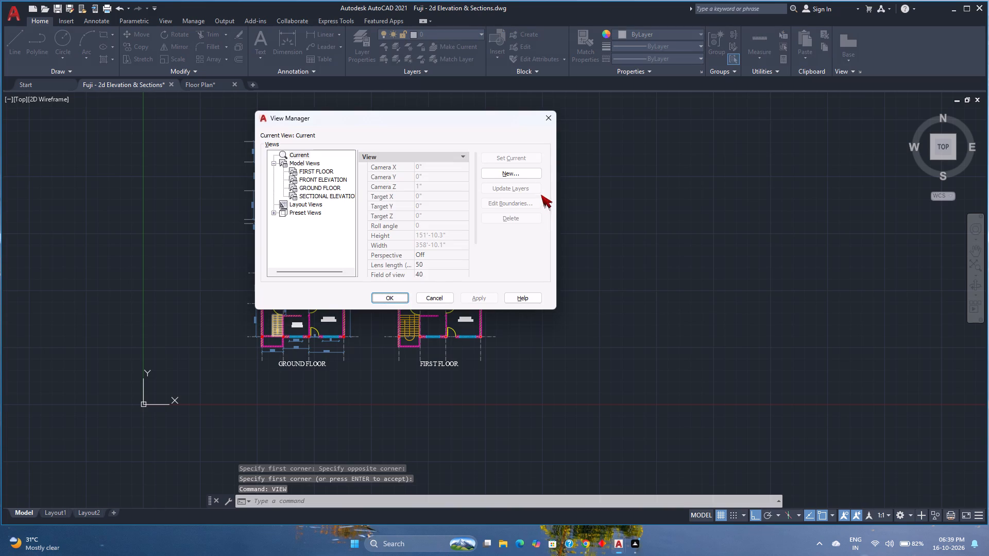
click(520, 175)
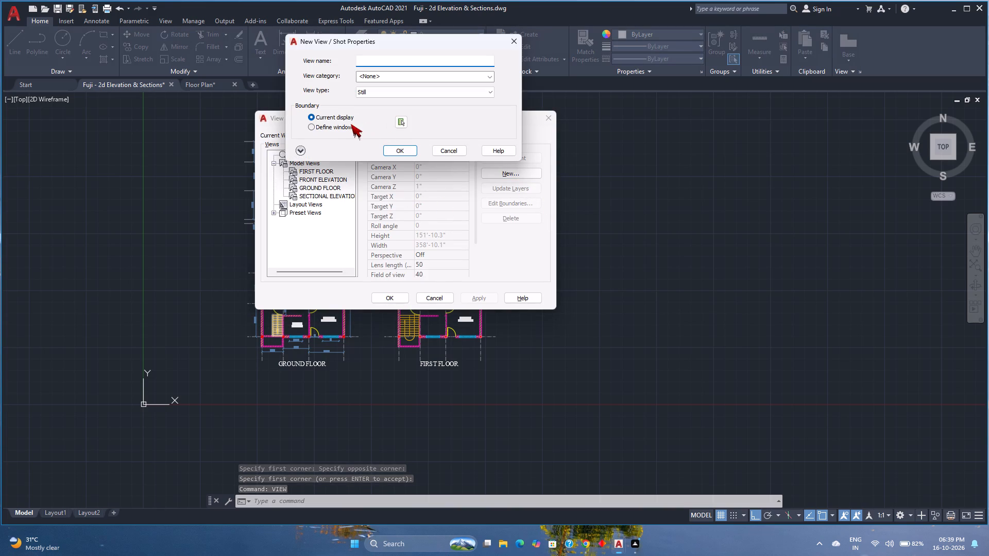
click(344, 128)
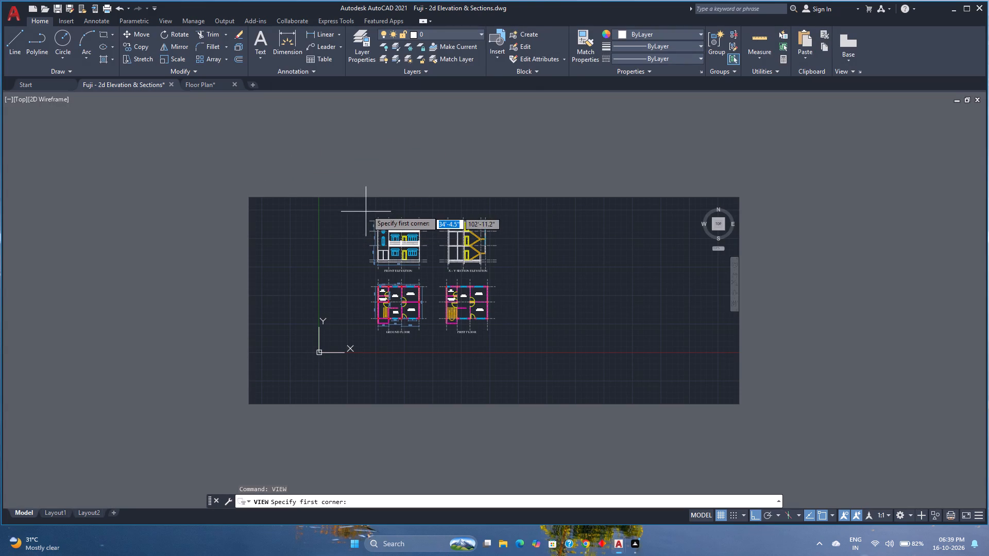
click(362, 210)
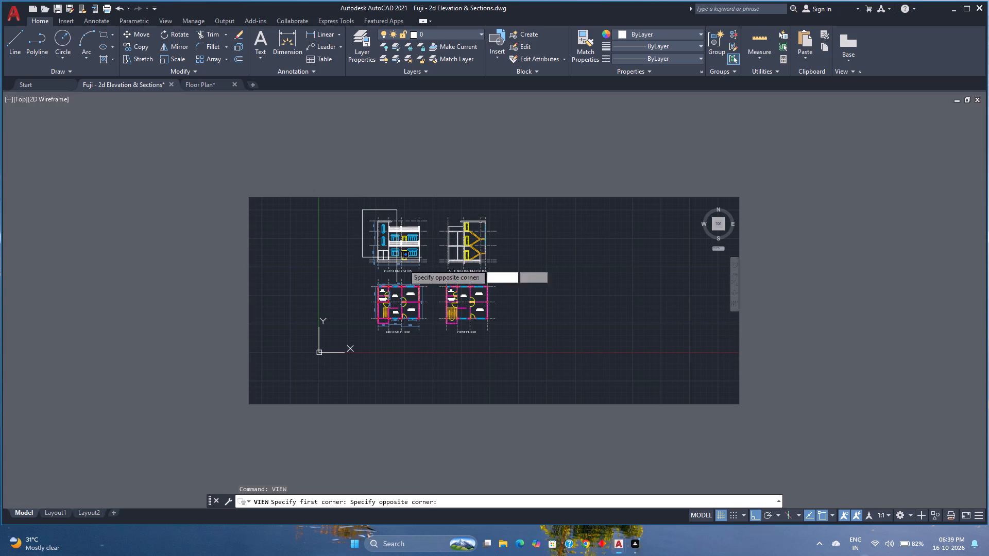
click(504, 343)
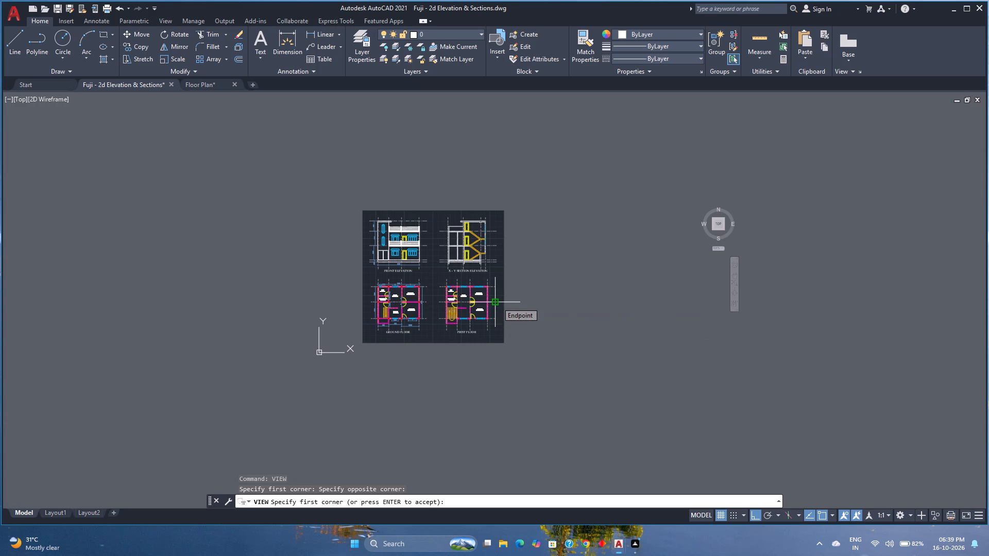
click(362, 211)
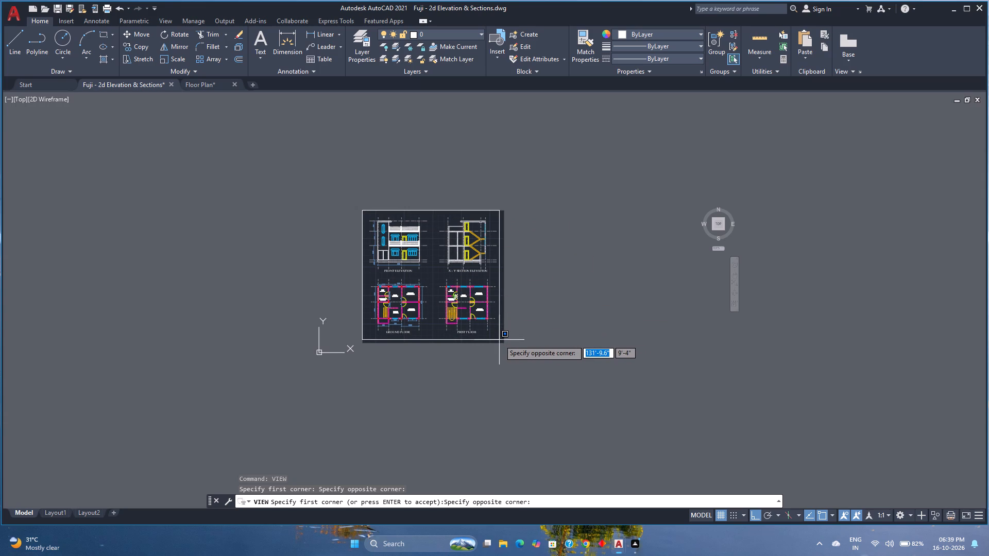
click(501, 340)
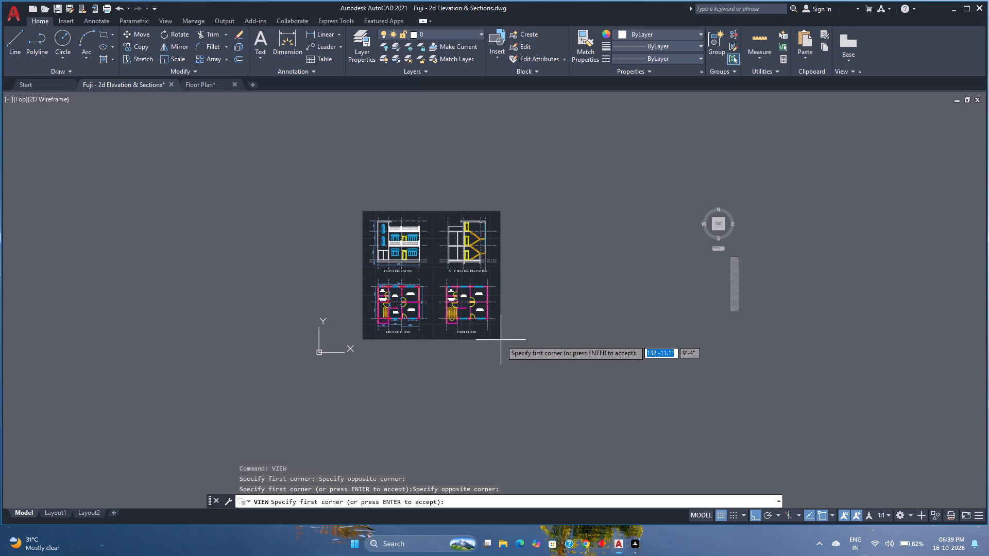
key(Return)
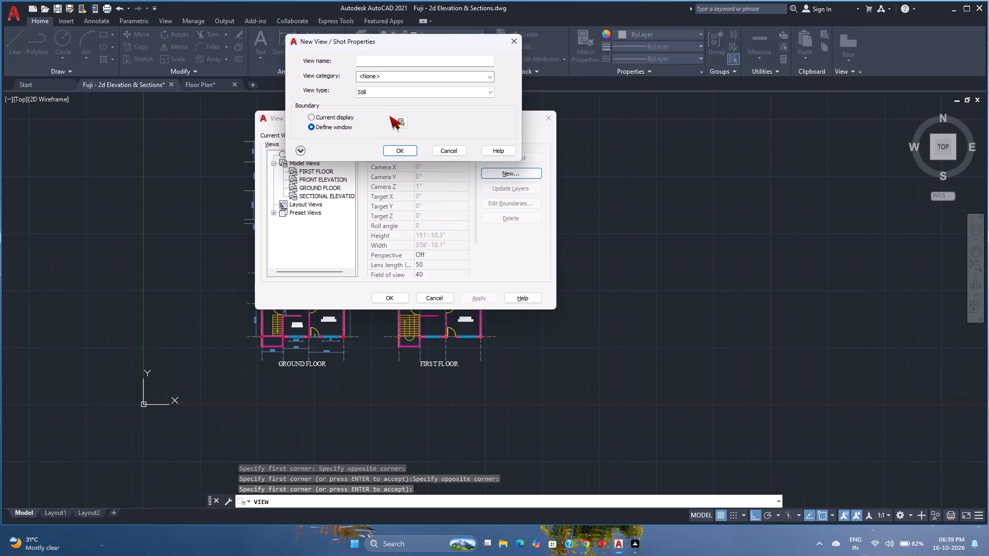
Name the view around all four drawings FLOOR PLANS & ELEVATIONS, save it and close the view manager.
click(402, 59)
text(ELE)
key(BackSpace)
key(BackSpace)
key(BackSpace)
text(FLOOR LAYO)
key(BackSpace)
key(BackSpace)
key(BackSpace)
key(BackSpace)
text(PLANS)
key(space)
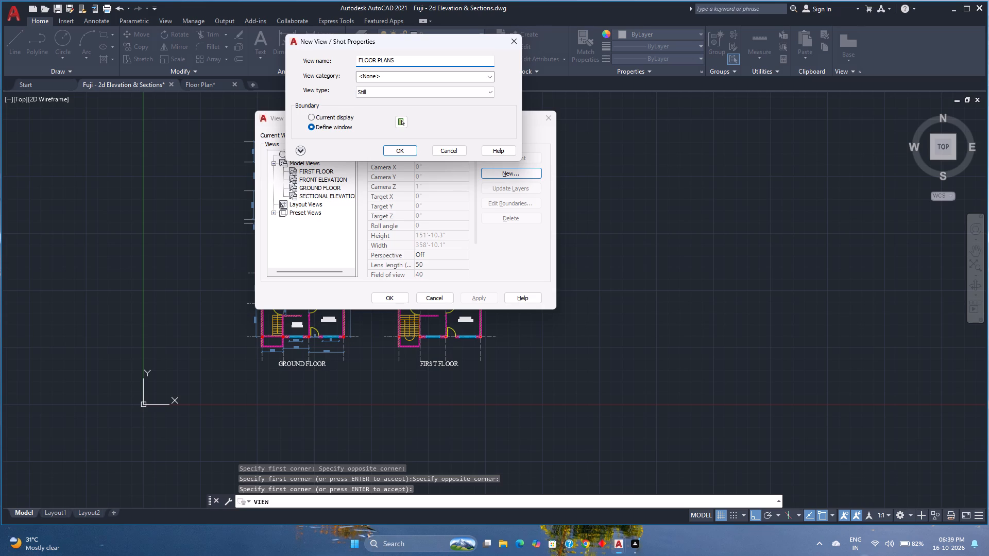
text(&)
key(space)
text(ELEV)
text(ATIONS)
key(Return)
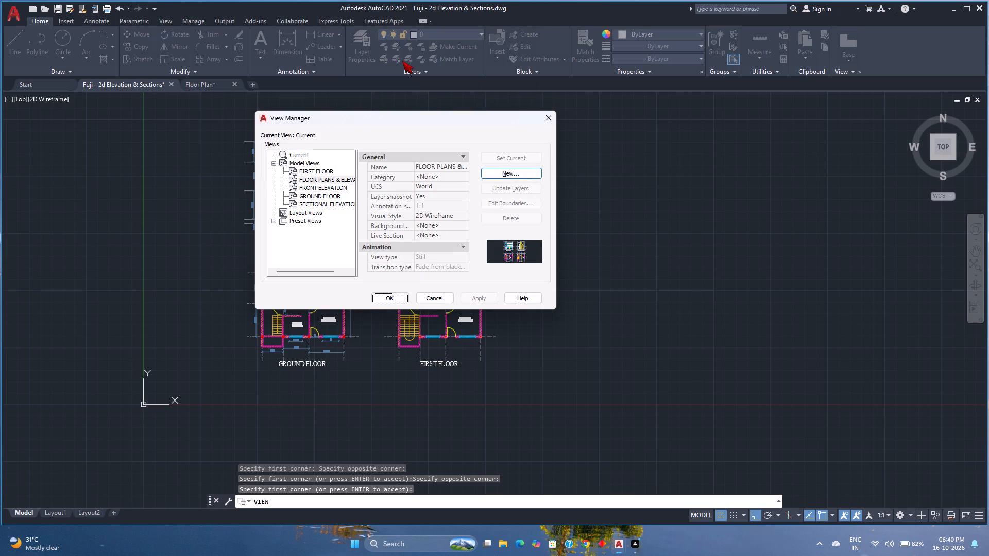
click(390, 298)
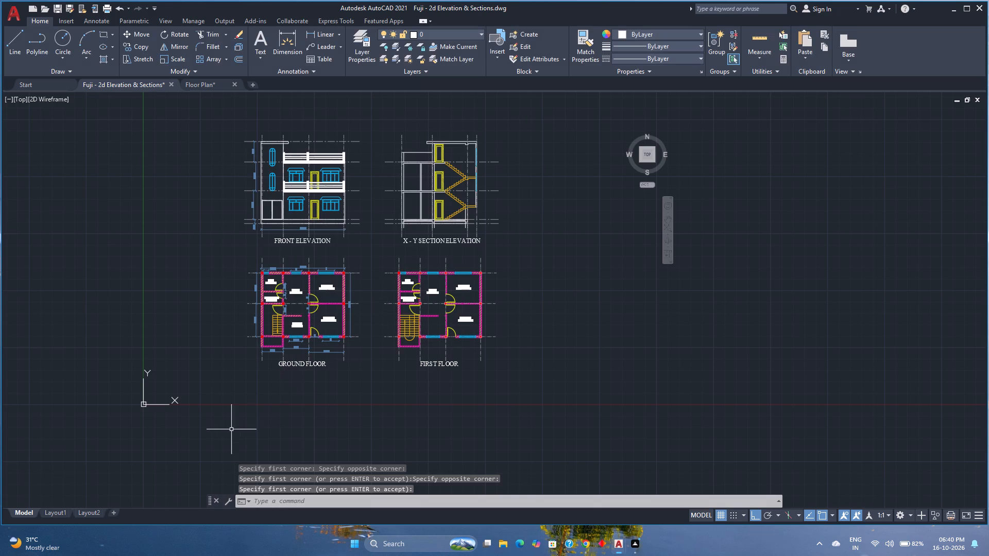
Switch to Layout1 and create a new page setup named A4, starting from the Layout1 settings.
click(58, 513)
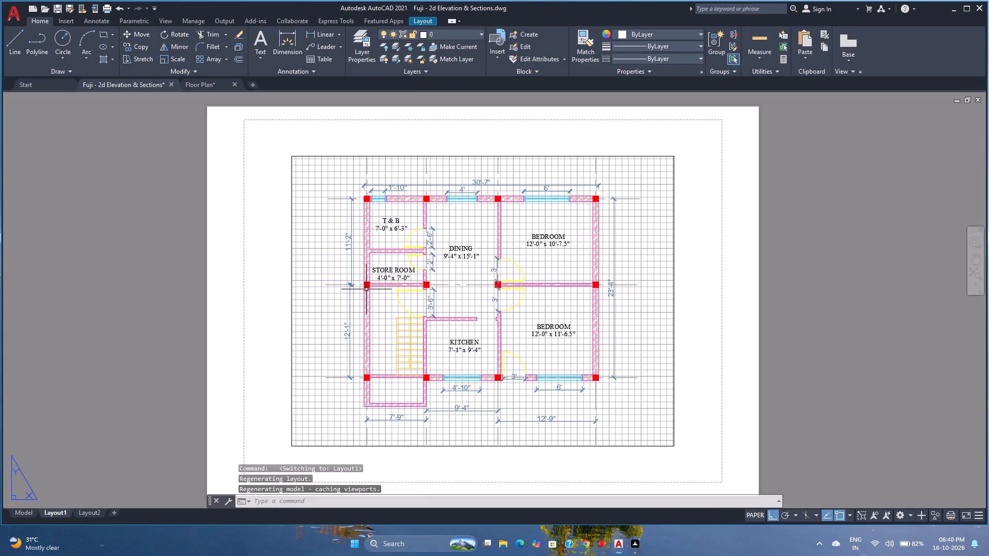
right_click(56, 512)
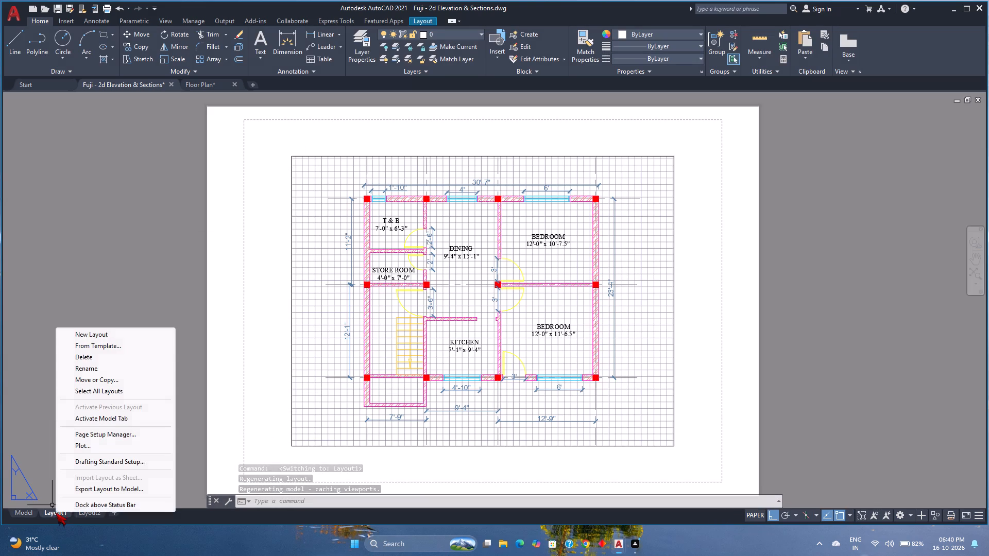
click(117, 433)
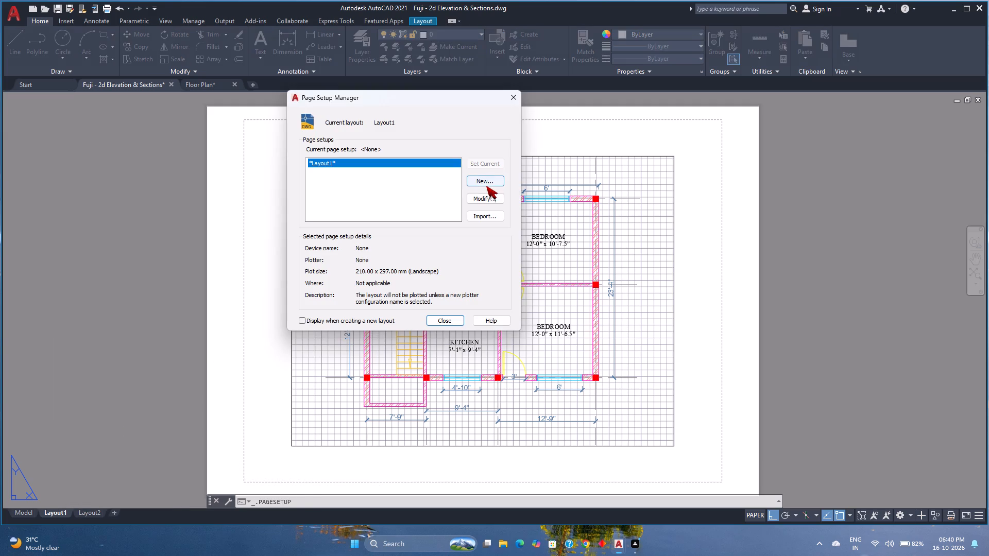
click(486, 183)
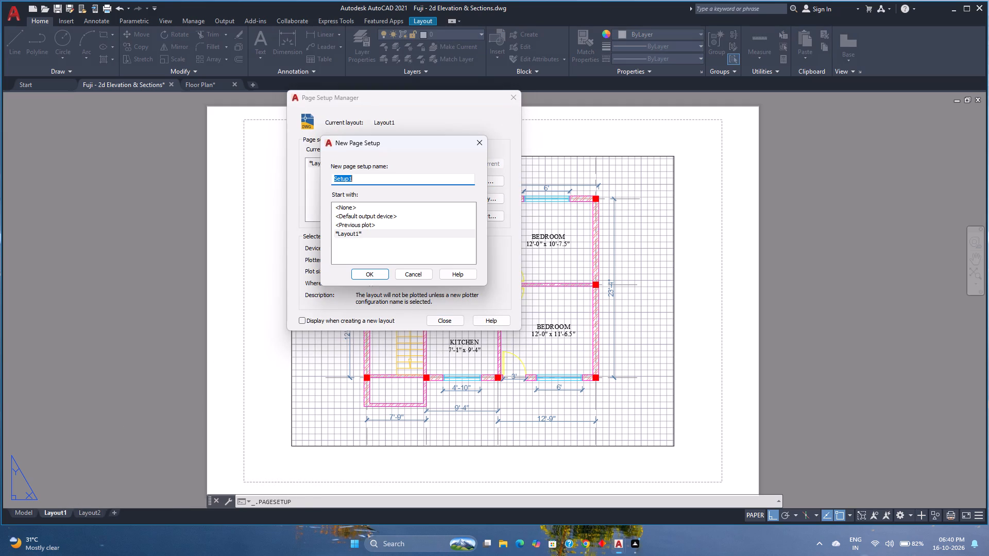
text(A4)
click(369, 274)
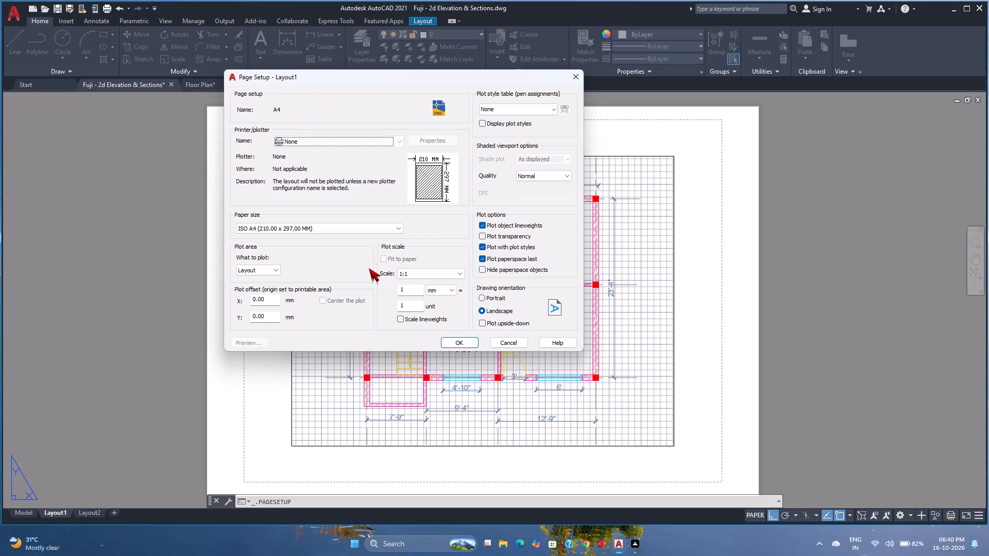
Configure the A4 setup with DWG To PDF.pc3, ISO A4 (210.00 x 297.00 MM), Maximum quality, Portrait orientation and object lineweights not plotted.
click(346, 141)
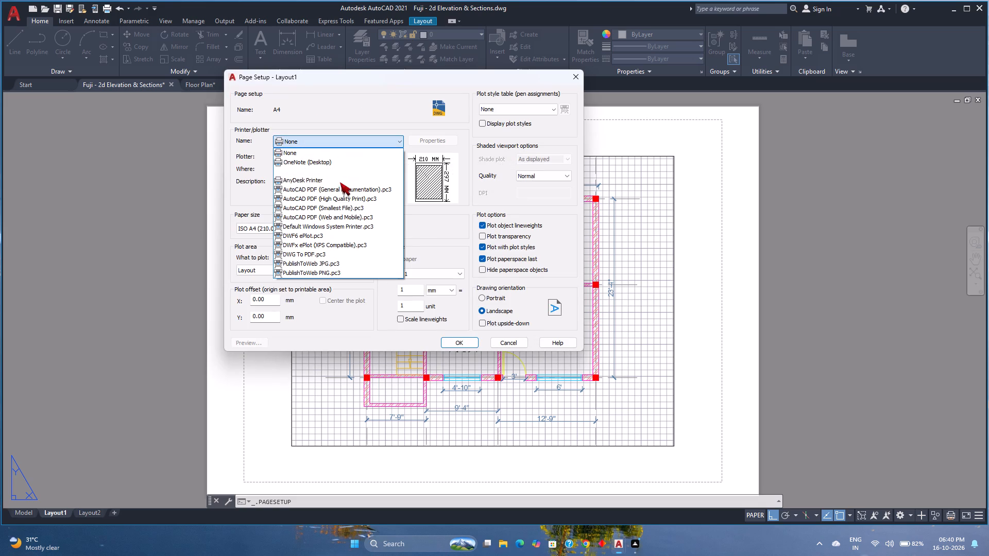
click(327, 253)
click(333, 229)
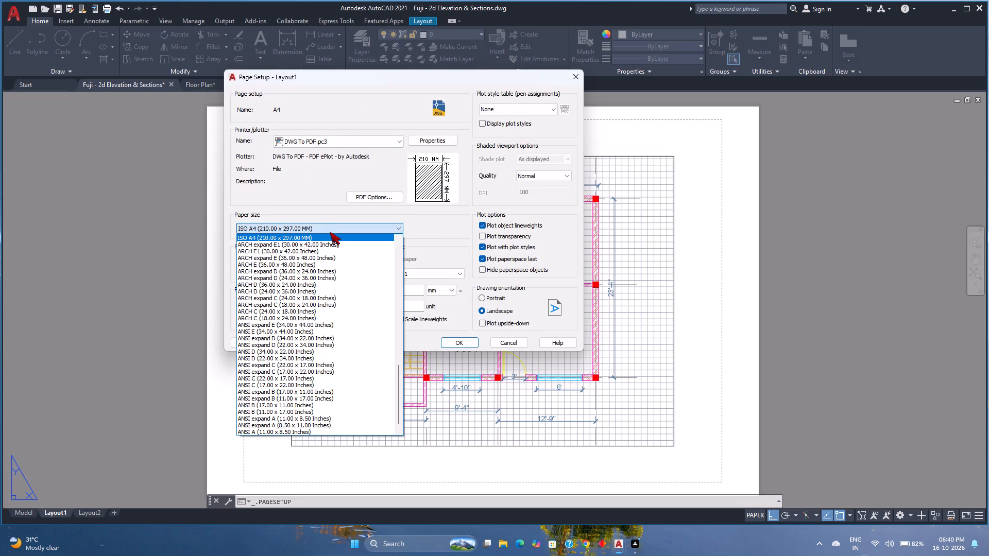
scroll(317, 245, up, 1)
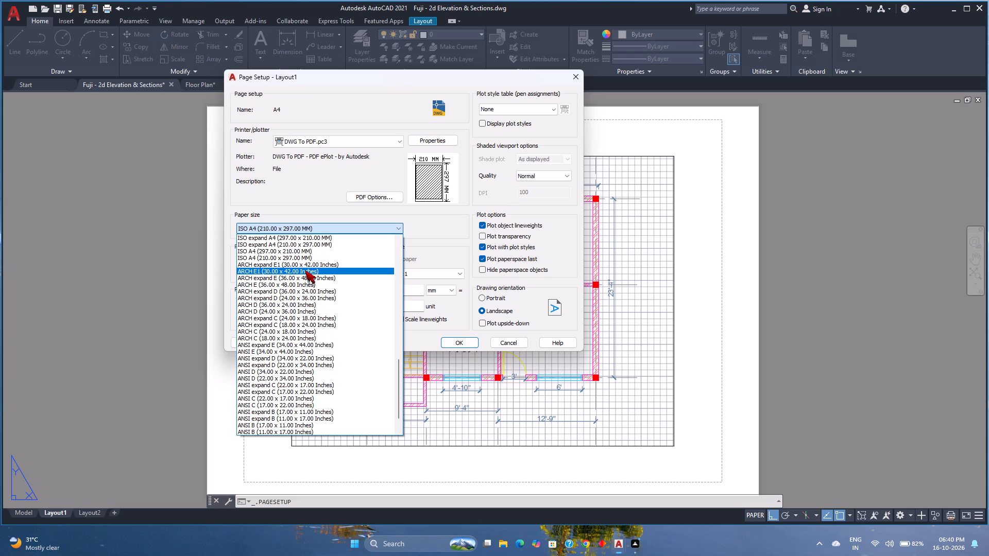
click(276, 257)
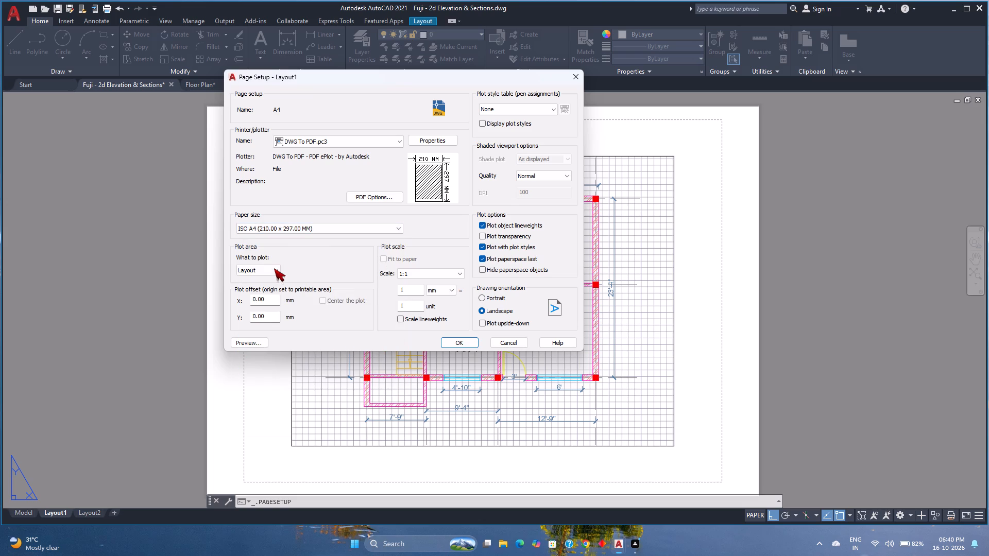
click(490, 227)
click(538, 173)
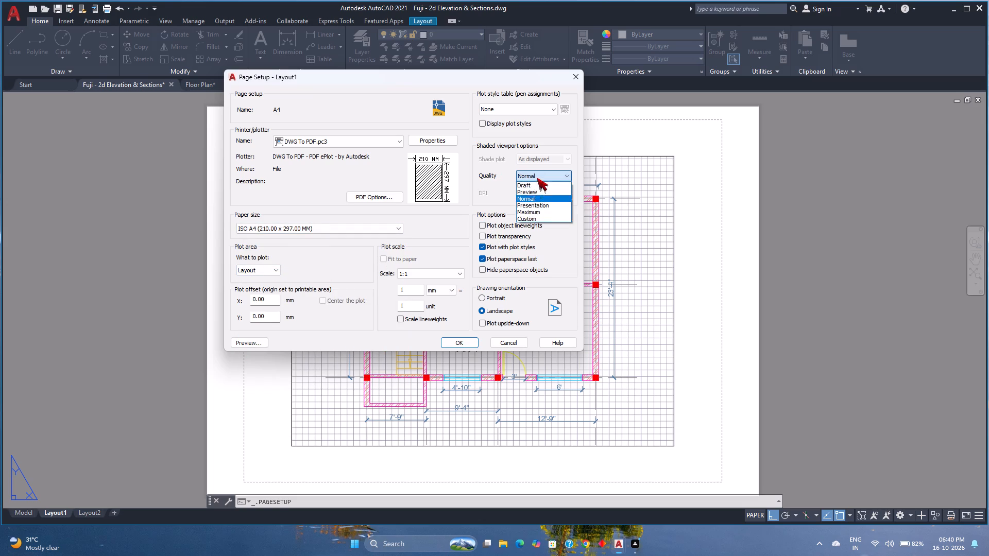
click(530, 212)
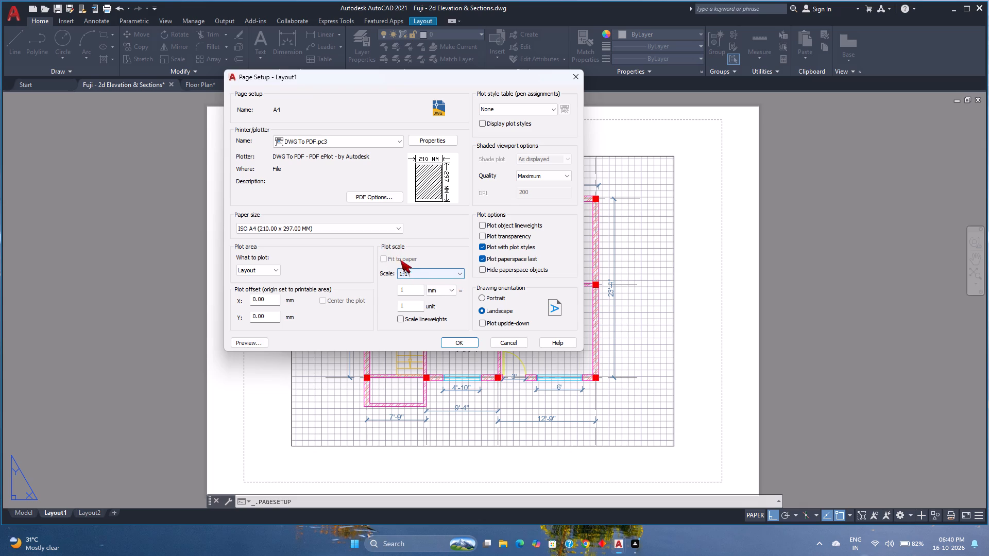
click(490, 296)
click(464, 339)
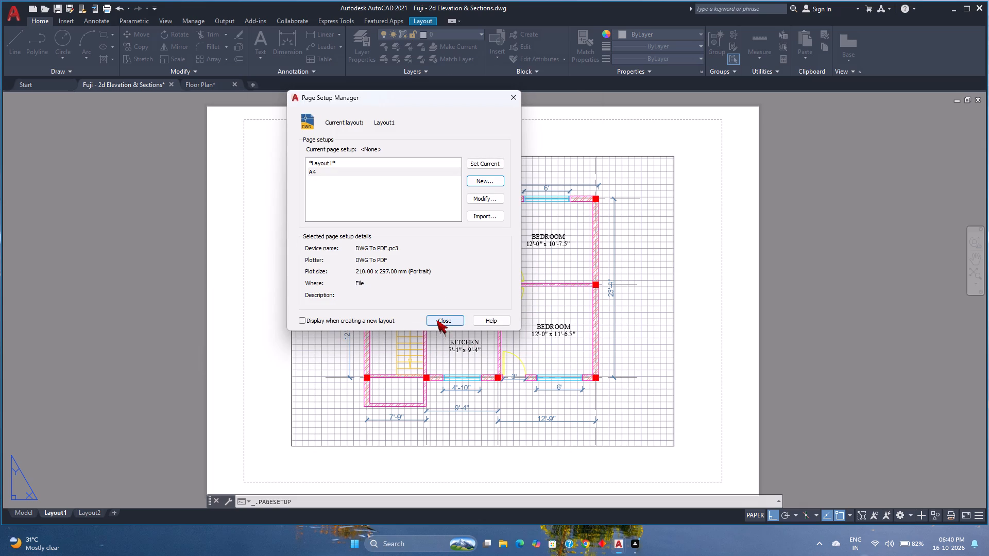
Create another page setup named A4 - L based on A4, using ISO A4 (297.00 x 210.00 MM) paper in Landscape orientation.
click(482, 182)
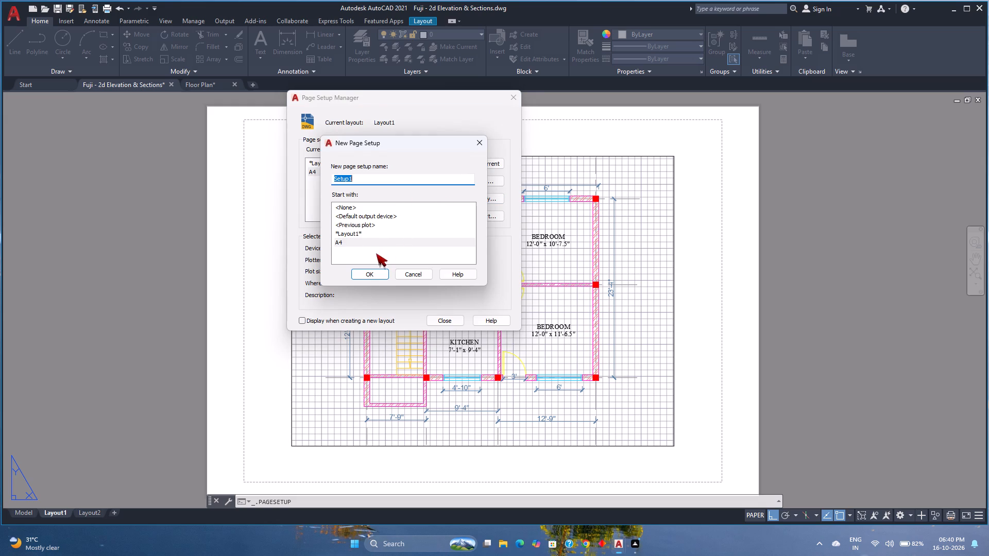
text(A4)
text(-L)
key(BackSpace)
key(BackSpace)
key(space)
text(- L)
click(370, 274)
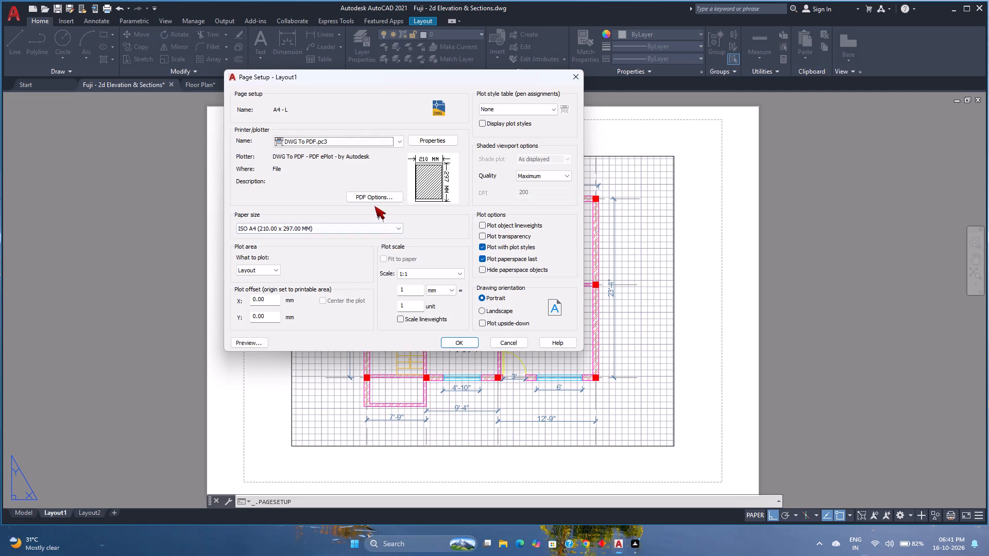
click(362, 225)
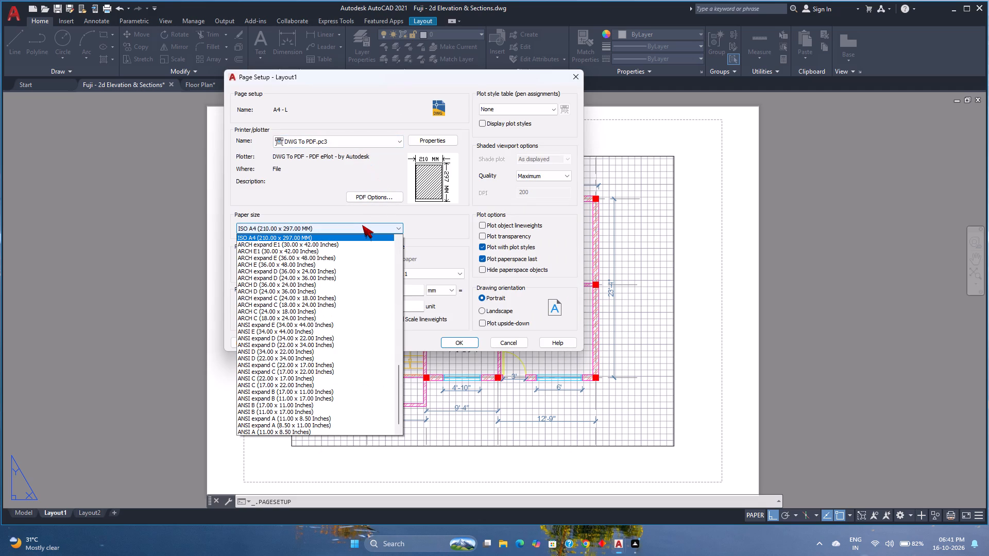
scroll(353, 239, up, 1)
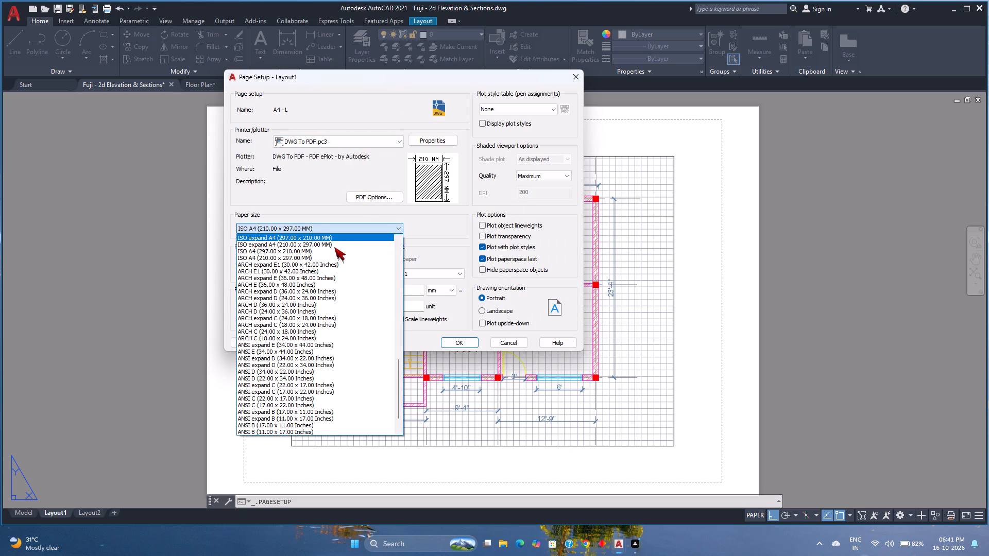
click(331, 250)
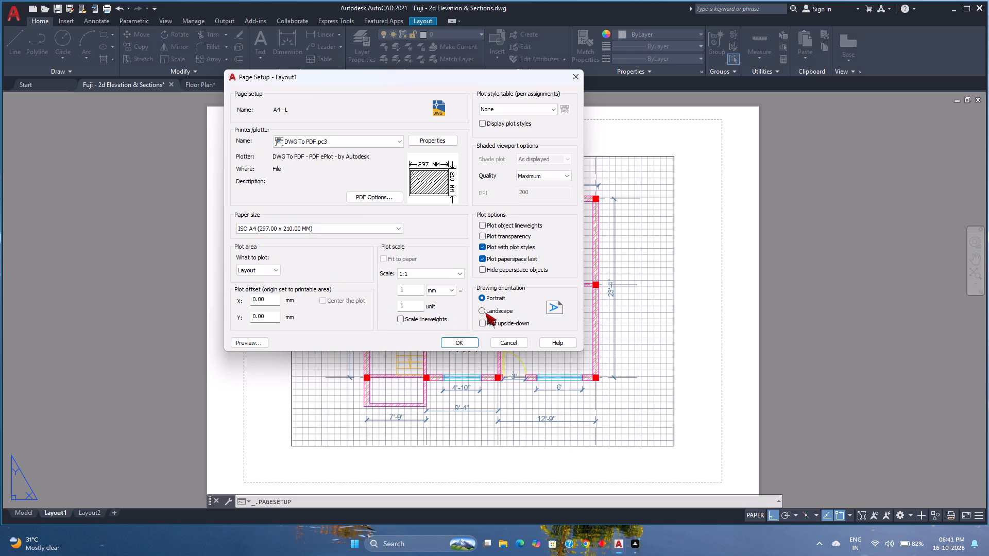
click(485, 312)
click(454, 340)
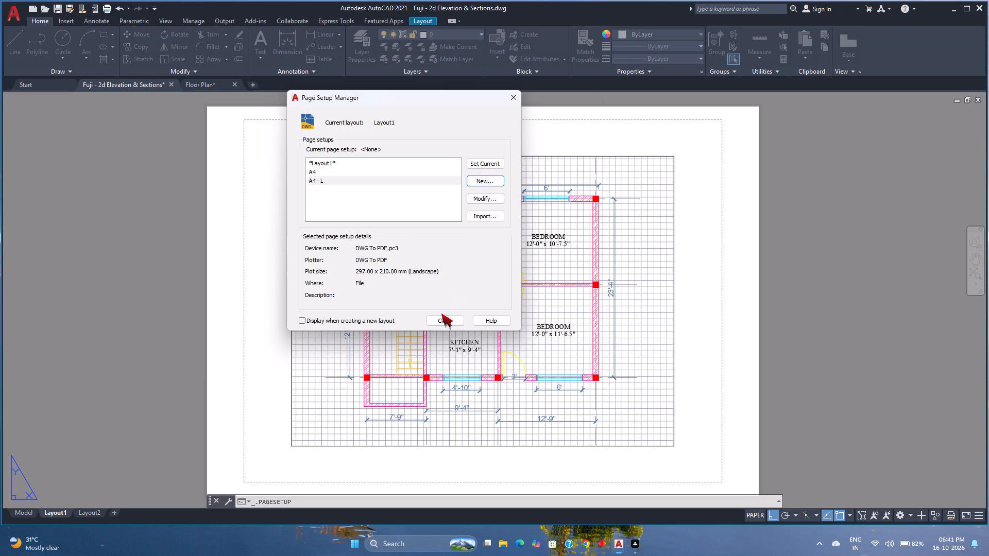
Make the A4 page setup current for Layout1 and close the page setup manager.
click(396, 175)
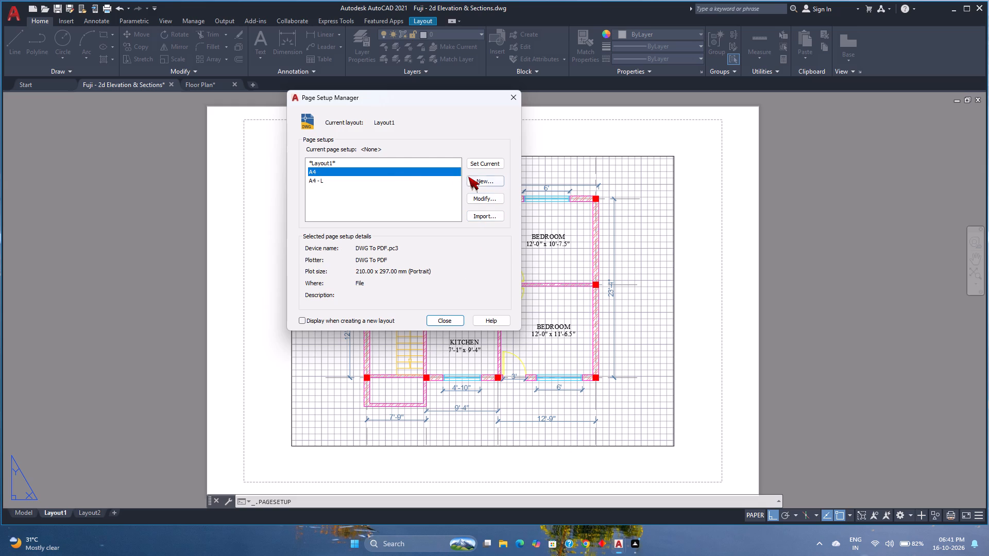
click(485, 165)
click(452, 322)
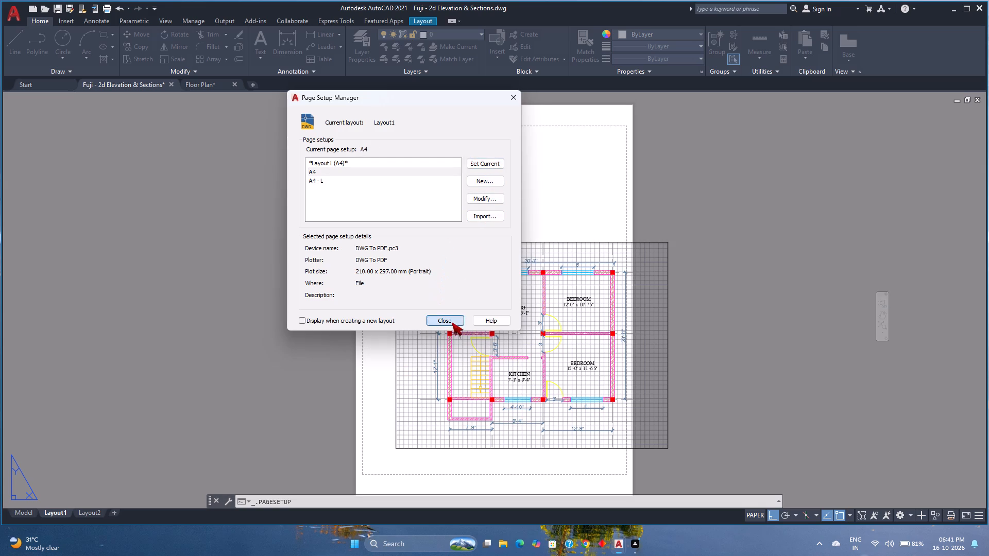
Delete the existing viewport showing the ground floor plan from Layout1.
click(496, 243)
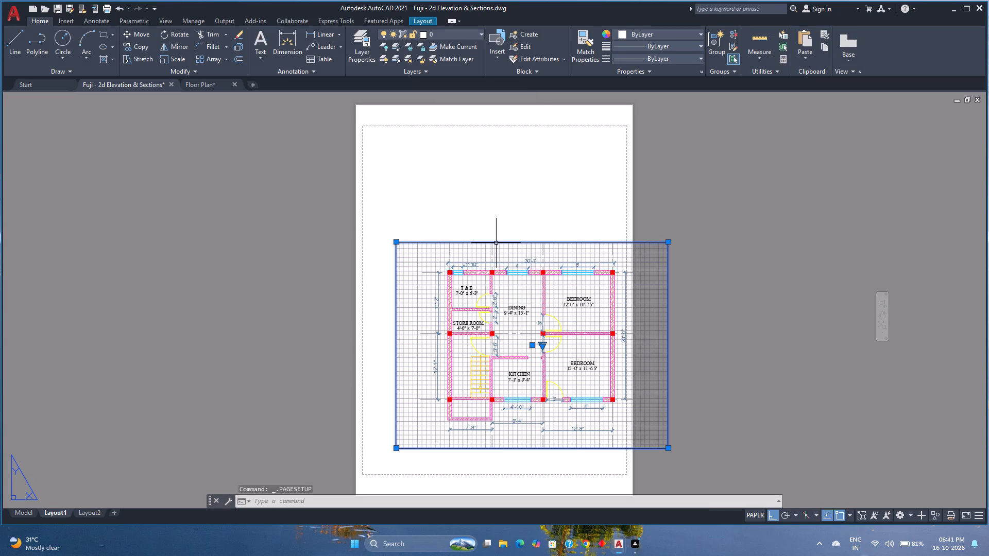
key(Delete)
Draw a rectangle on Layout1 over the full paper outline, about 17'-5" by 24'-7", from corner to corner.
middle_drag(473, 315, 439, 268)
scroll(439, 268, down, 1)
middle_drag(439, 268, 416, 284)
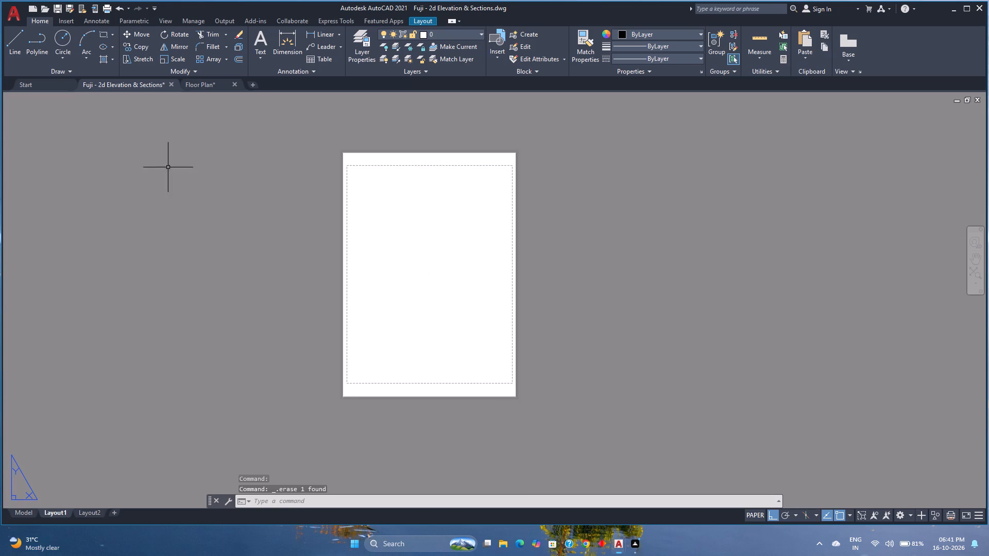
click(104, 30)
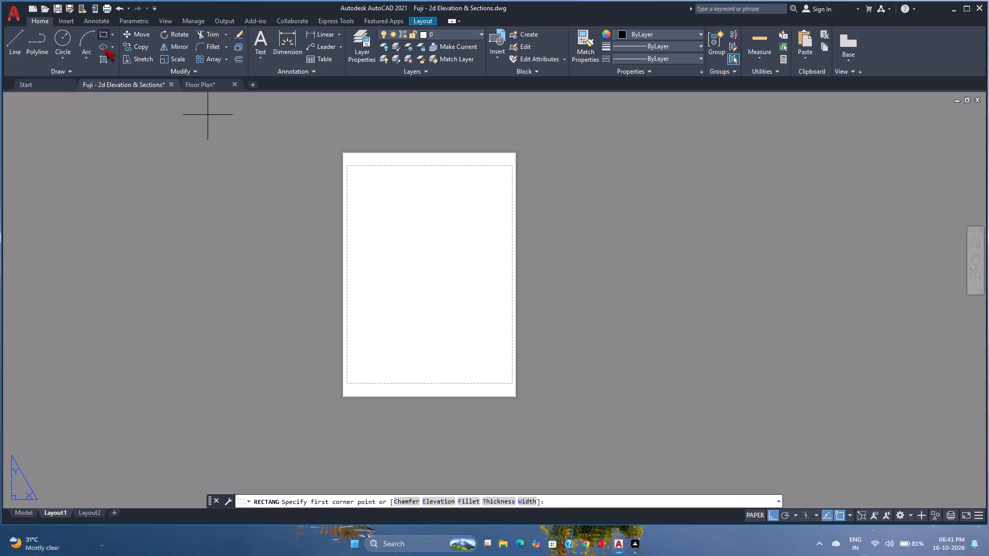
click(343, 152)
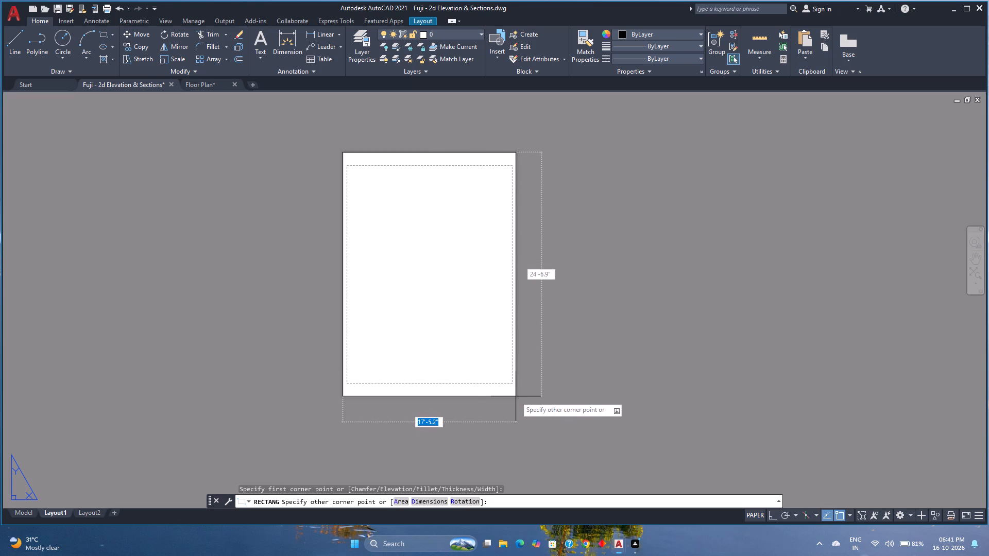
click(516, 397)
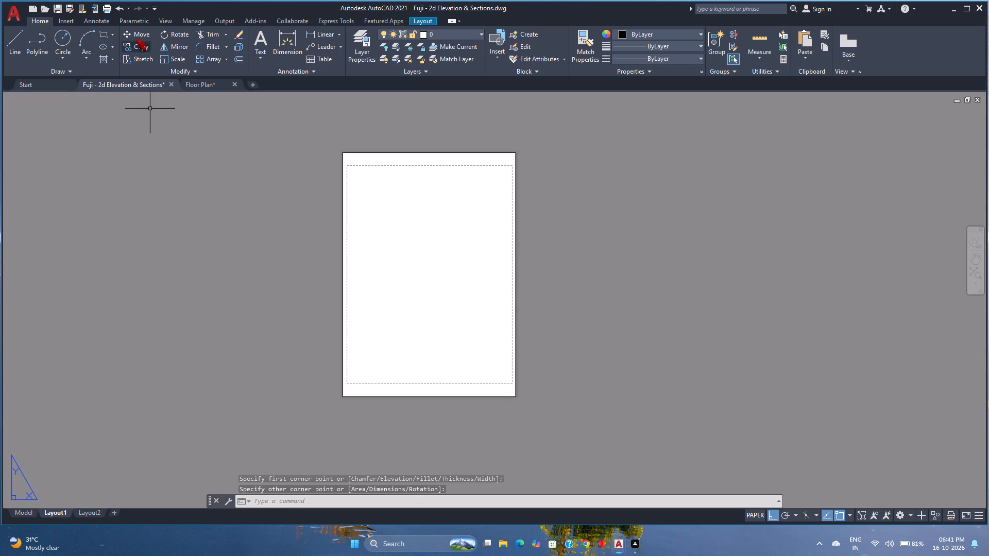
Offset the paper-outline rectangle inward by 1' to make the sheet border.
click(235, 60)
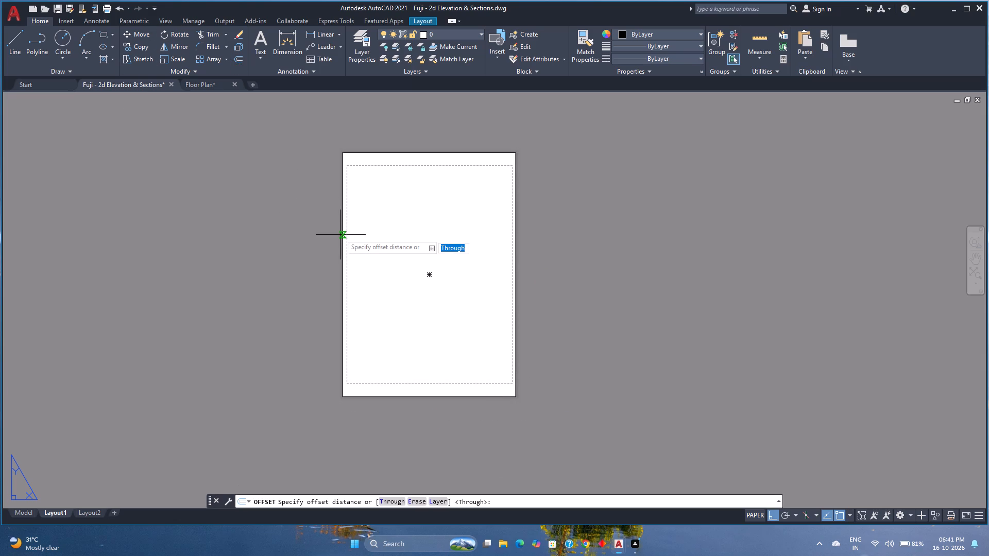
key(1)
key(apostrophe)
key(Return)
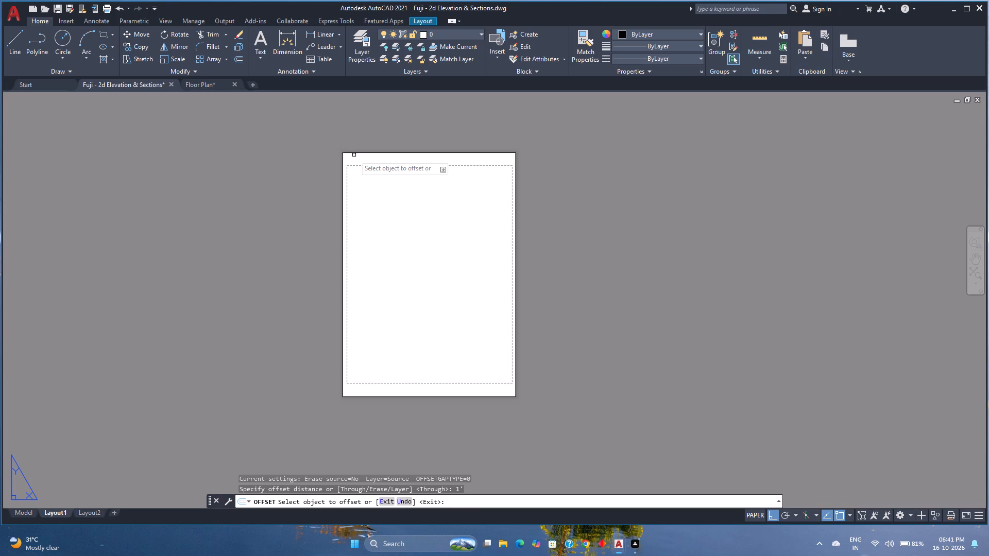
click(359, 153)
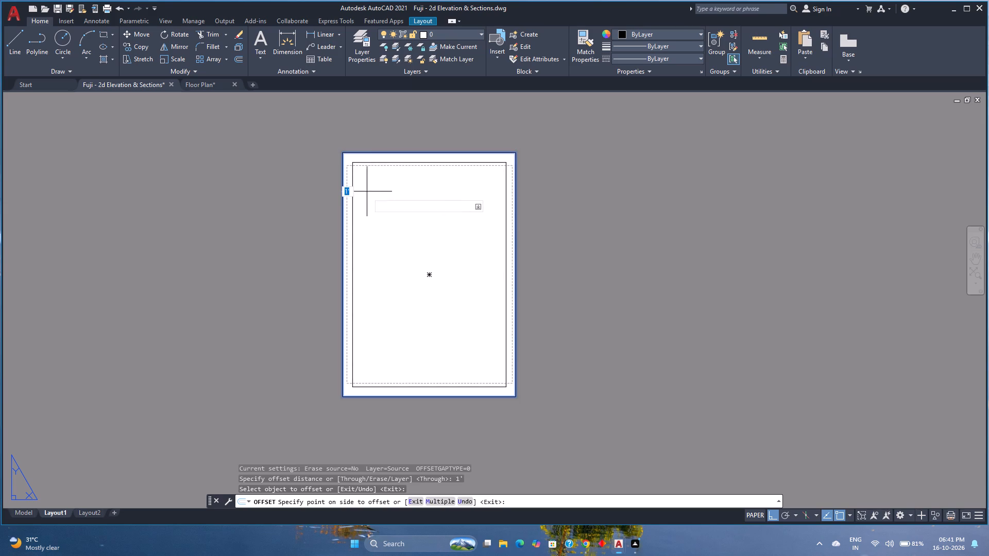
click(369, 200)
key(Escape)
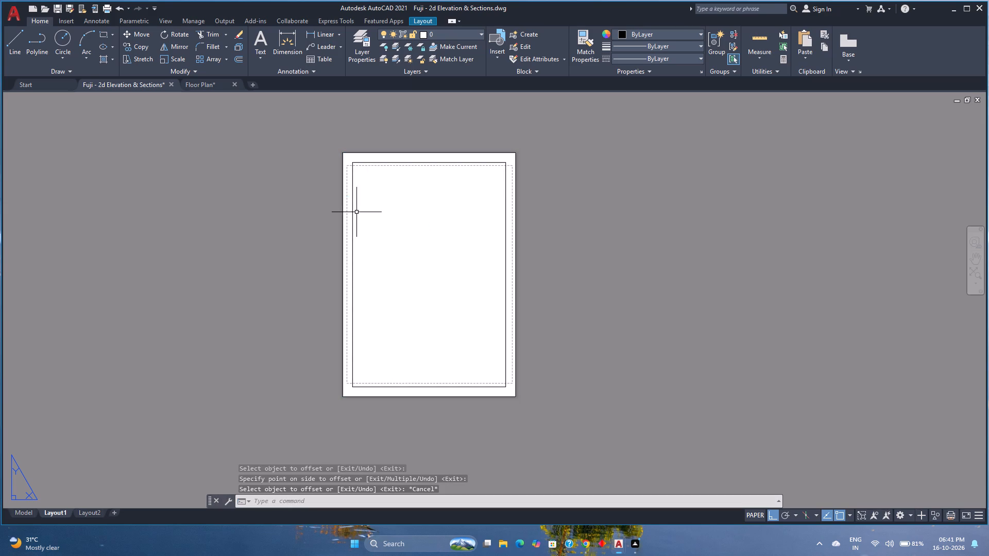
Delete the outer rectangle along the paper edge, keeping the inner border.
click(342, 267)
key(Delete)
Create one viewport with the VIEWPORTS command, using the current view and 2D Wireframe, spanning the border's opposite corners.
middle_drag(415, 285, 406, 283)
middle_click(406, 283)
key(v)
key(i)
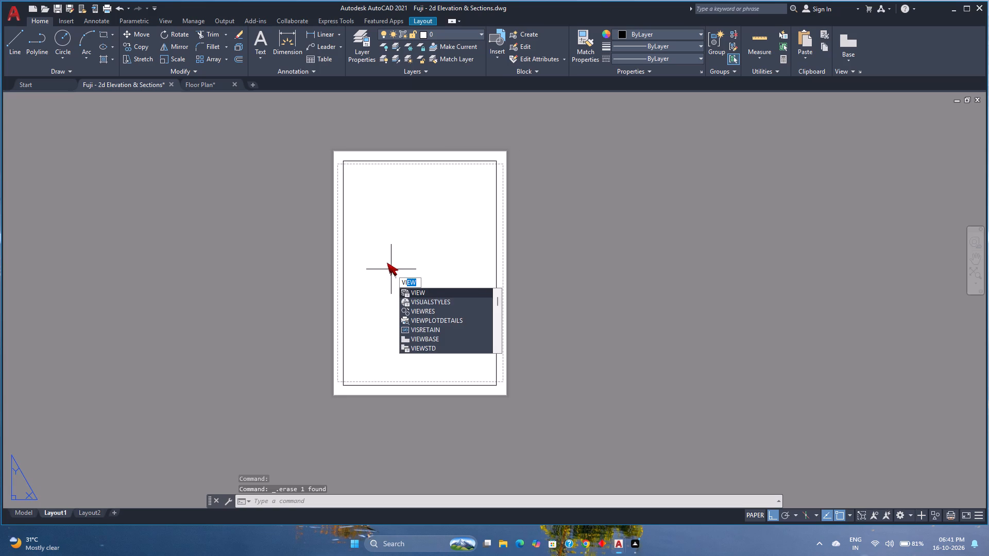
key(e)
key(w)
key(p)
key(o)
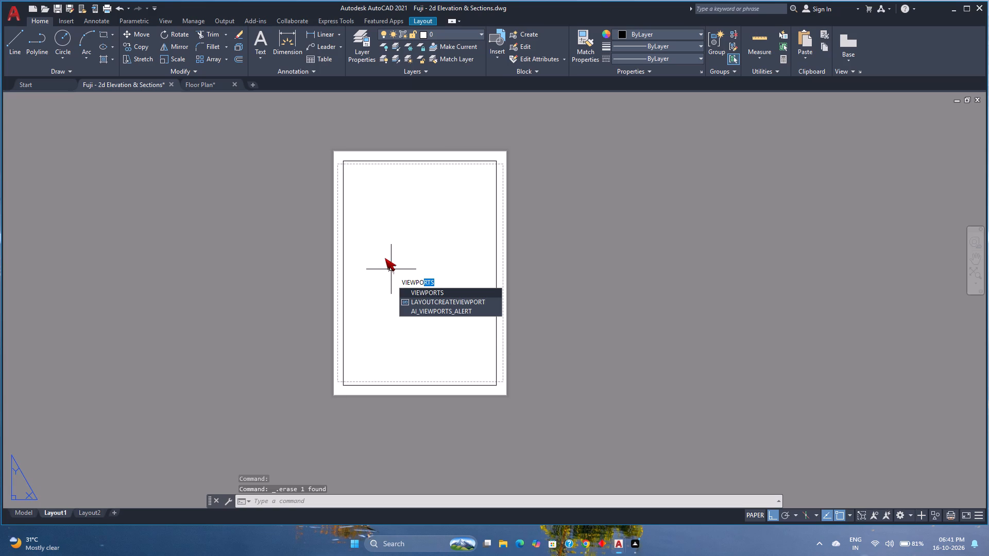
click(429, 292)
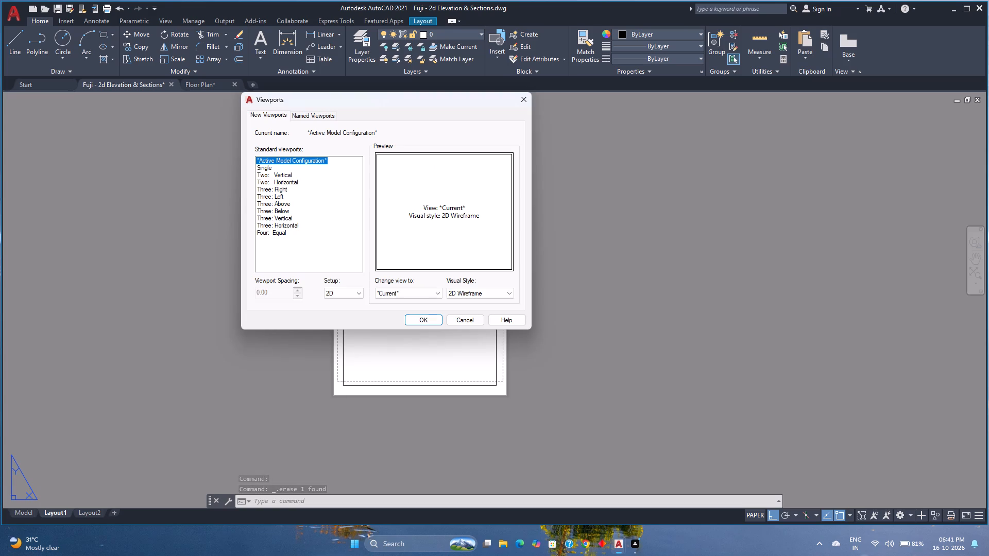
click(421, 320)
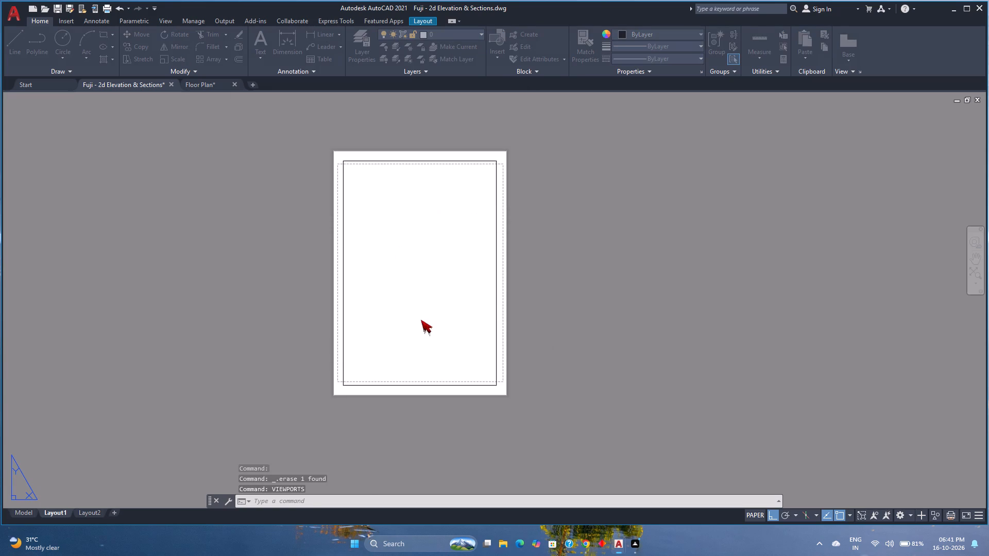
scroll(340, 164, up, 1)
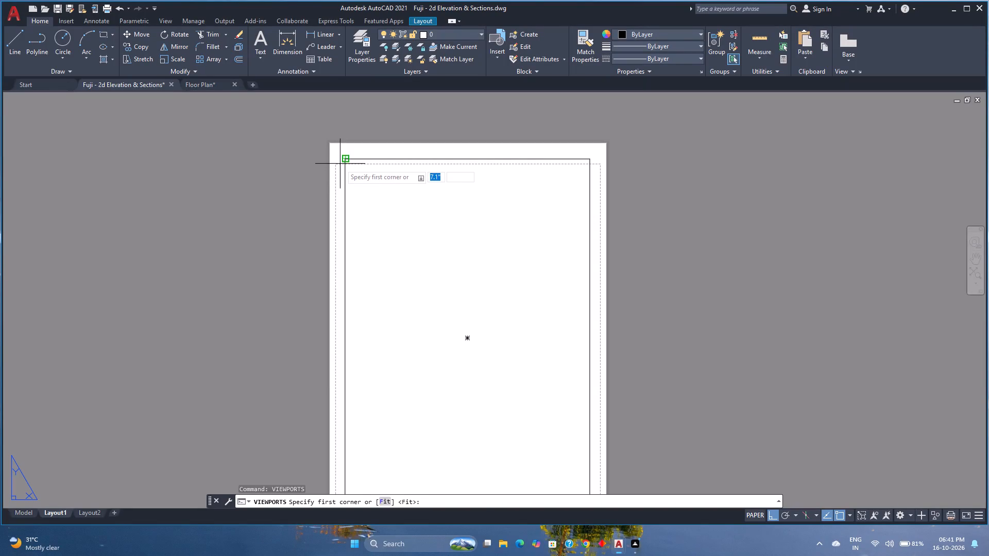
click(344, 162)
scroll(344, 162, down, 3)
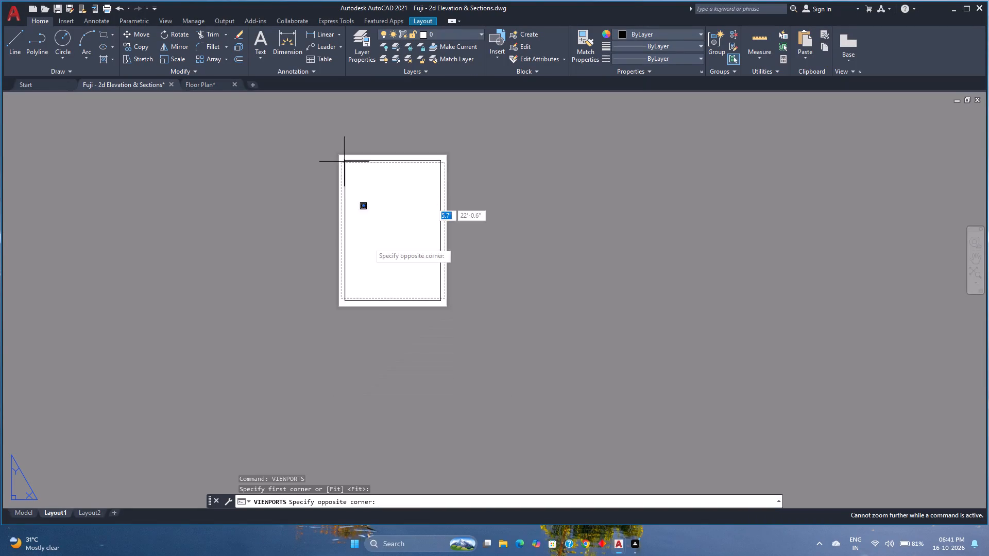
scroll(415, 304, up, 2)
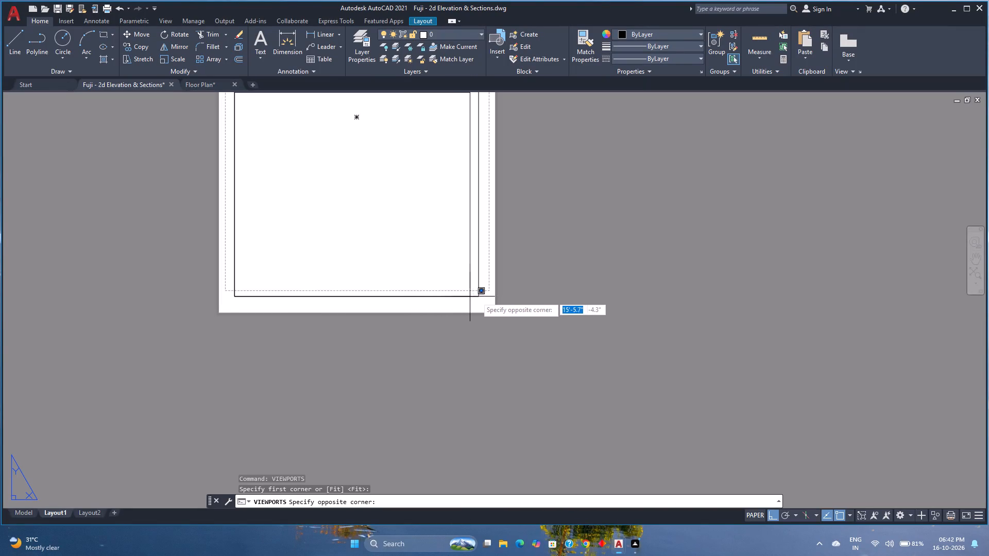
click(476, 297)
Examine how the elevations and floor plans sit in the new viewport on the Layout1 sheet.
scroll(474, 296, down, 1)
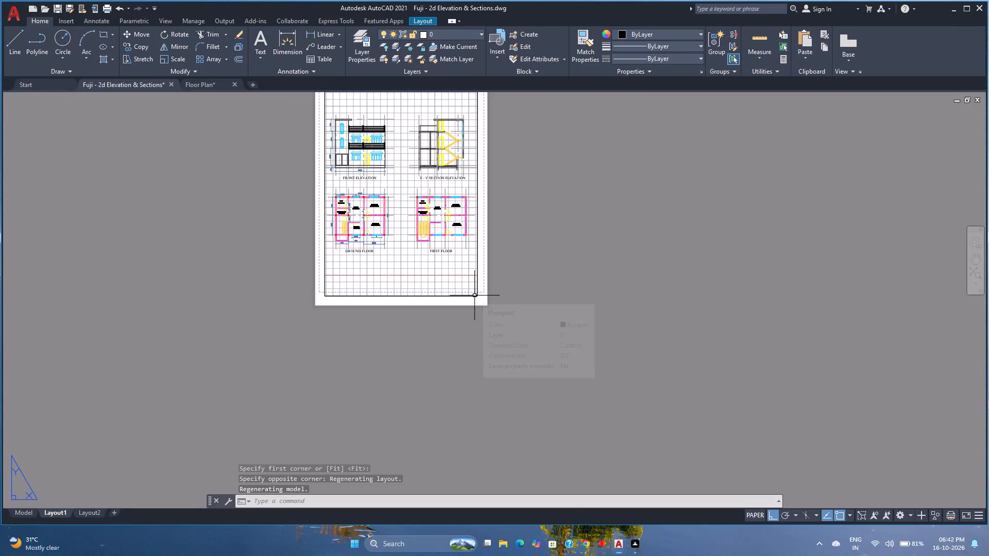
scroll(474, 296, down, 1)
scroll(474, 296, up, 1)
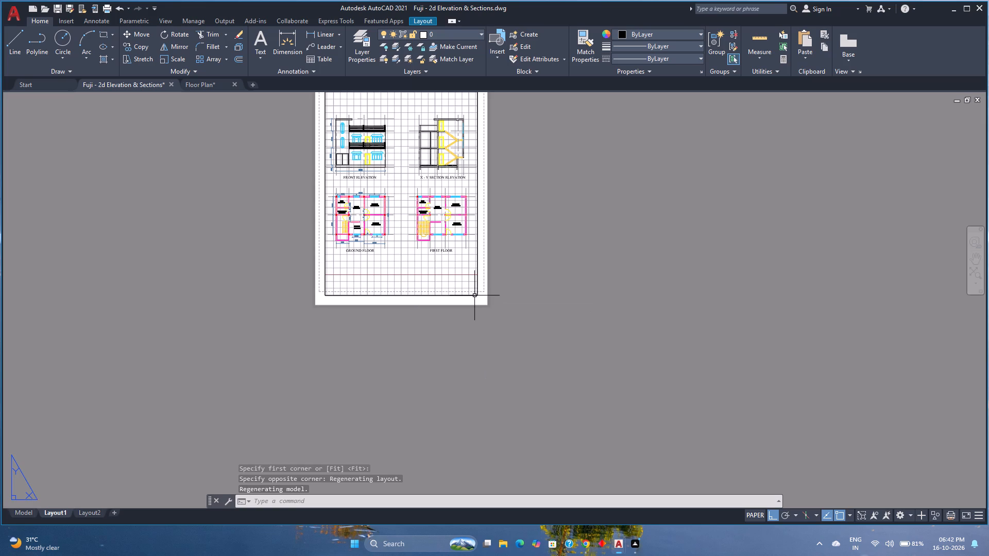
middle_drag(478, 321, 475, 392)
scroll(458, 379, up, 1)
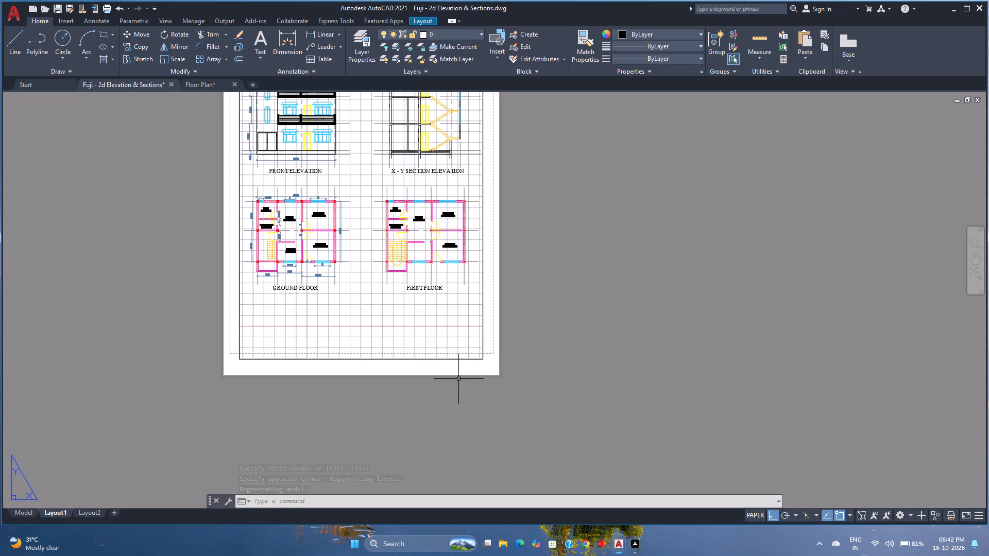
middle_drag(458, 379, 474, 484)
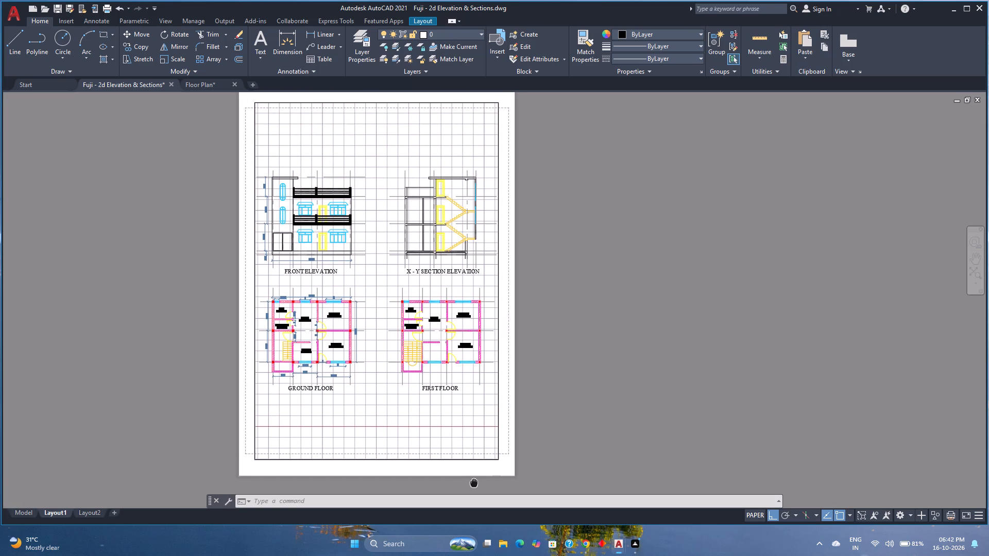
middle_drag(474, 484, 474, 491)
middle_click(474, 491)
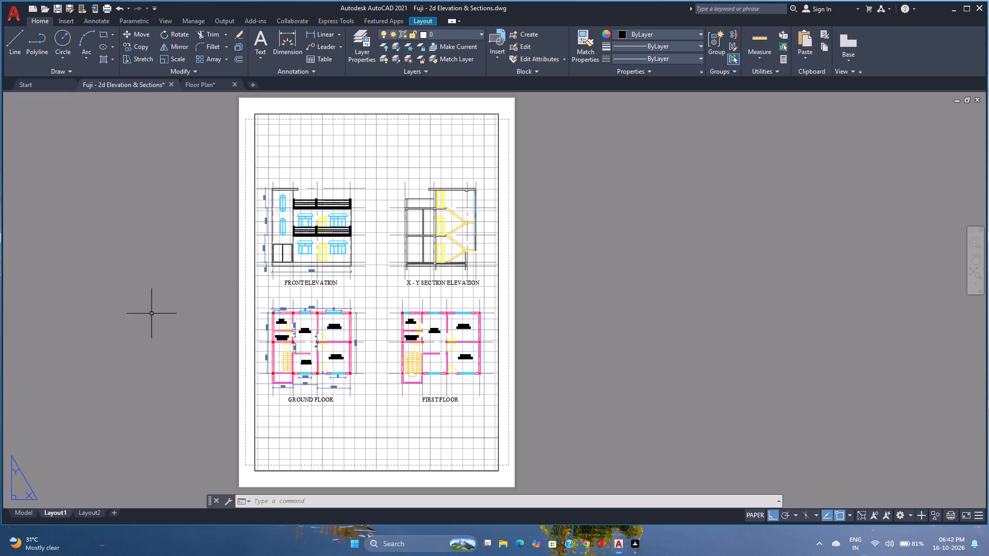
In model space, copy the front elevation's height and overall width dimensions onto the X - Y section elevation, aligned by the first grid line.
click(27, 513)
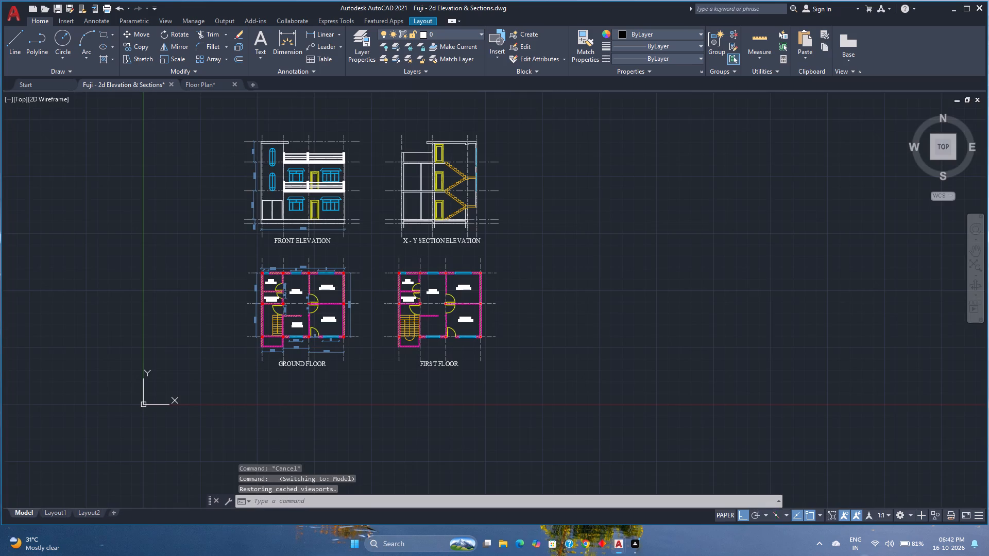
scroll(322, 240, up, 1)
middle_drag(322, 240, 336, 291)
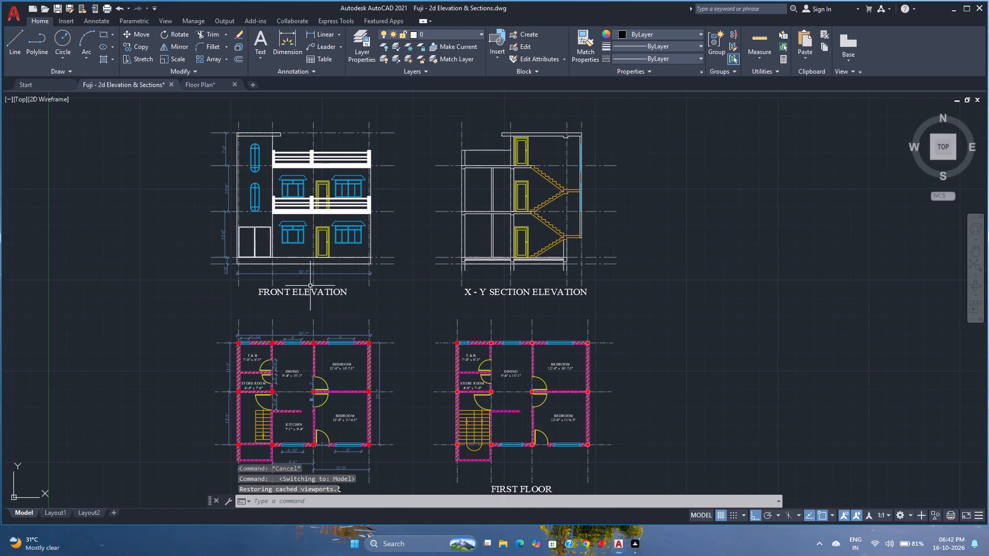
click(296, 274)
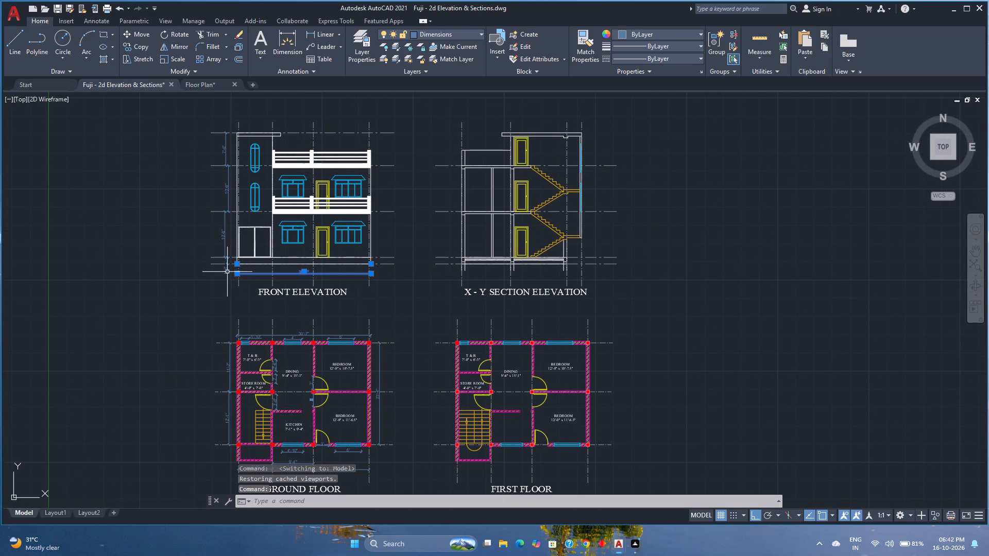
click(227, 272)
click(224, 239)
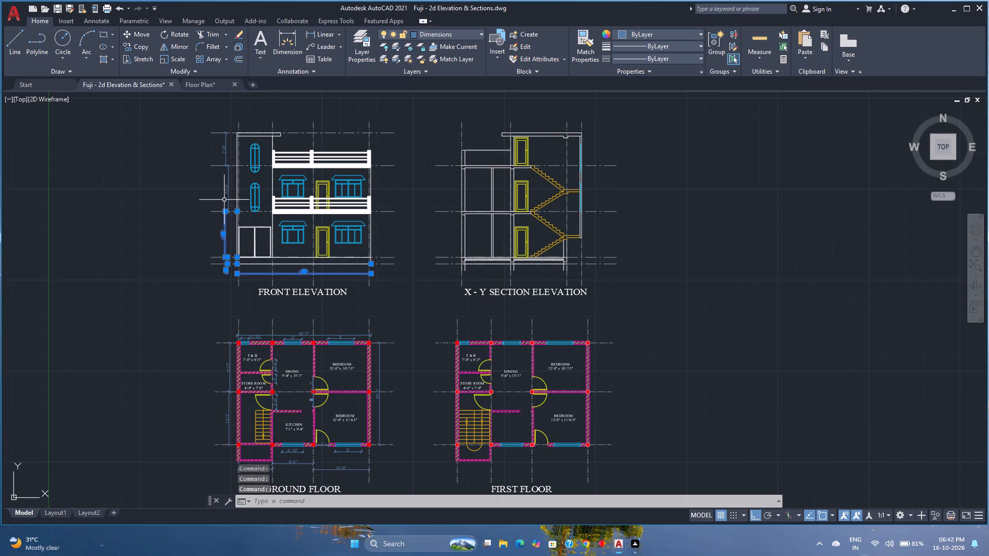
click(228, 188)
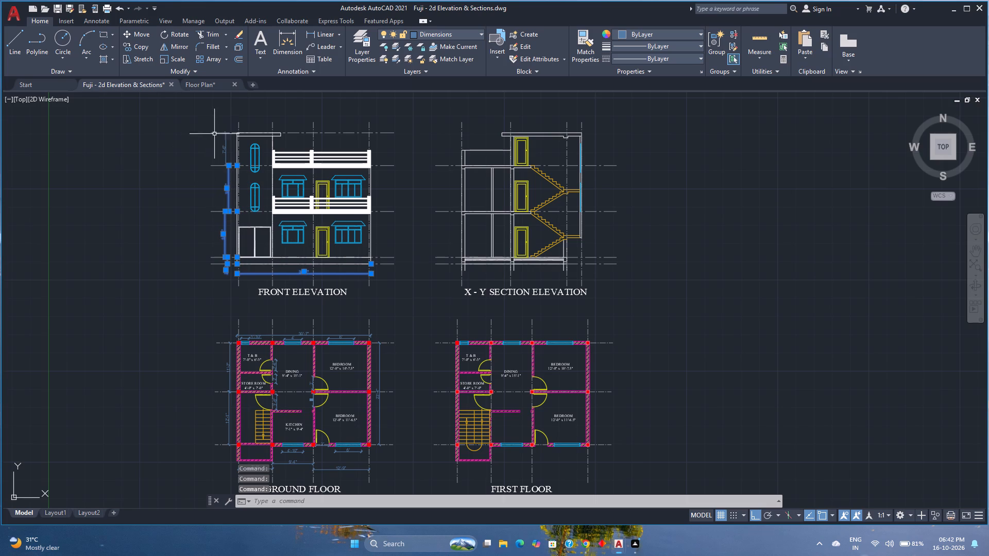
click(221, 149)
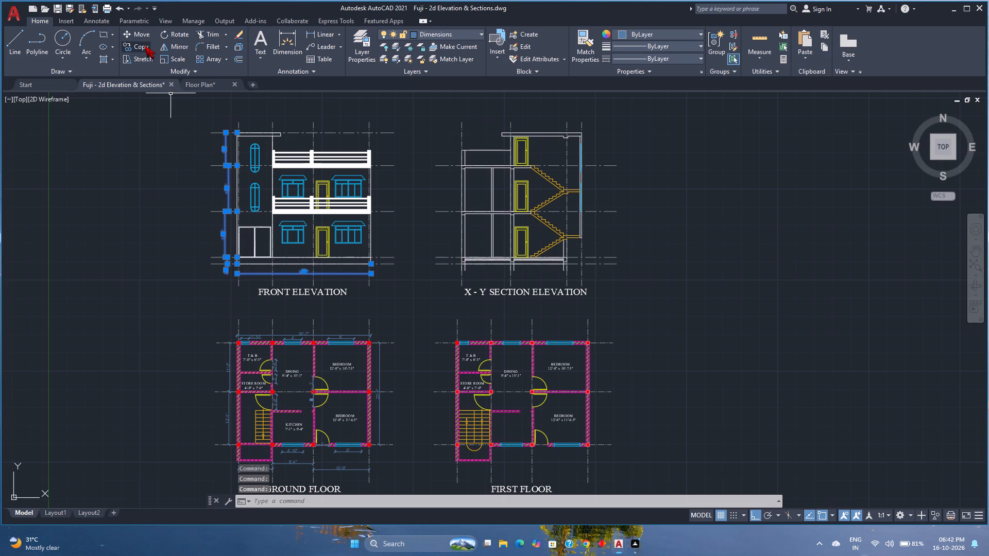
click(144, 46)
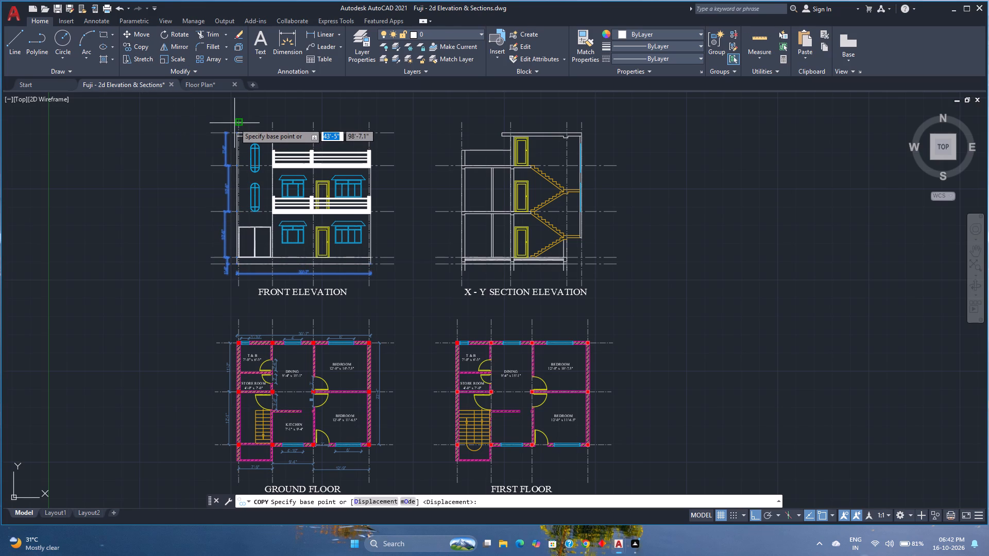
click(237, 123)
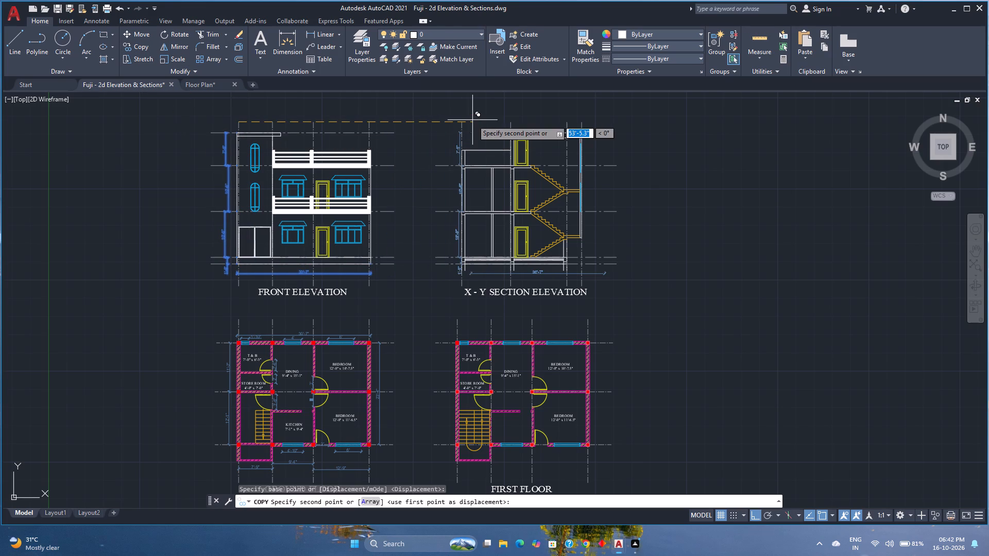
click(459, 124)
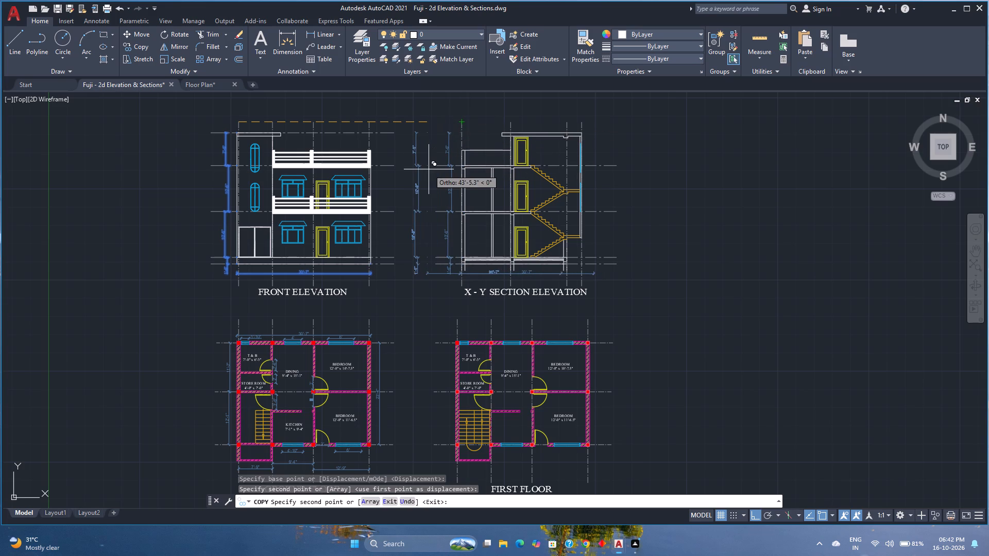
key(Escape)
Turn off the Grid lines layer in the model.
middle_drag(421, 257, 421, 255)
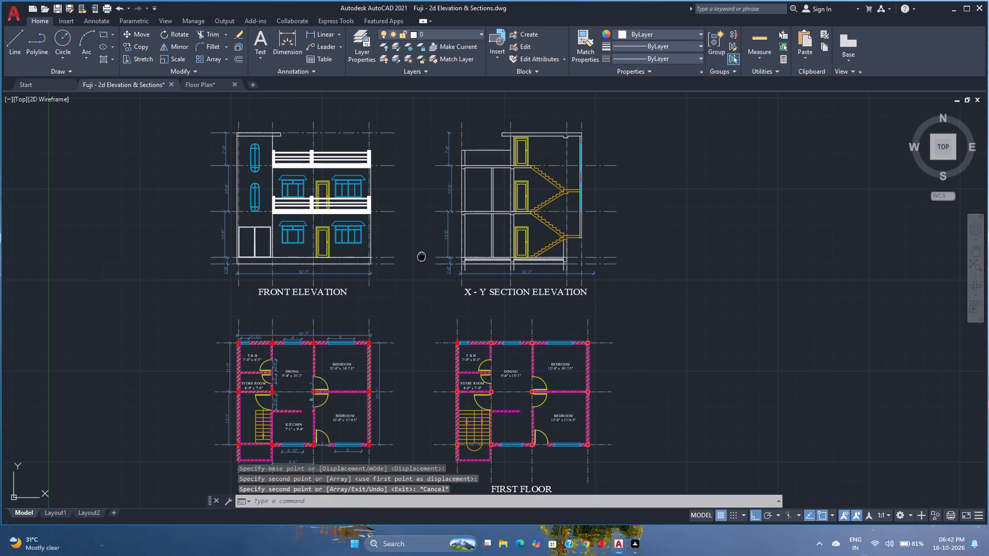
middle_drag(421, 255, 408, 236)
scroll(407, 235, down, 1)
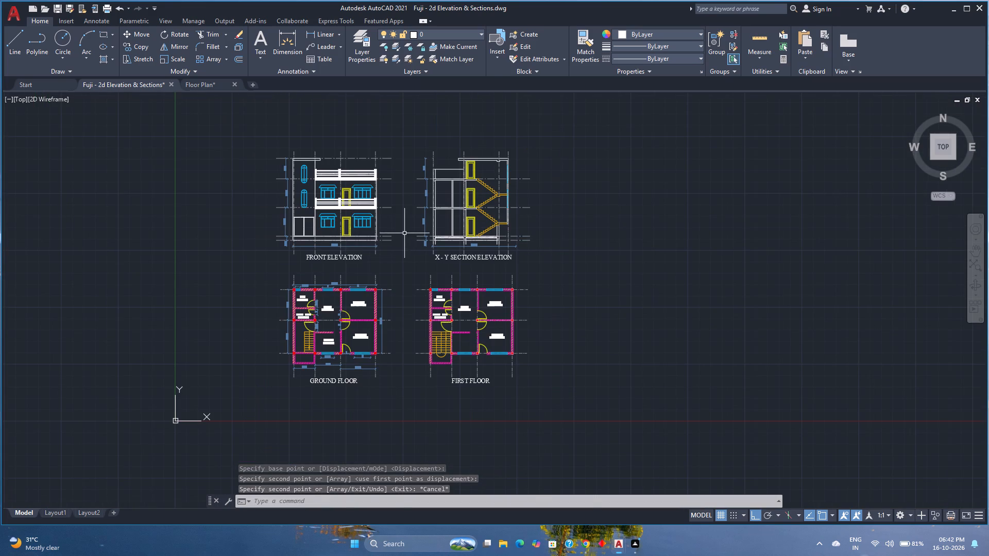
scroll(393, 256, up, 1)
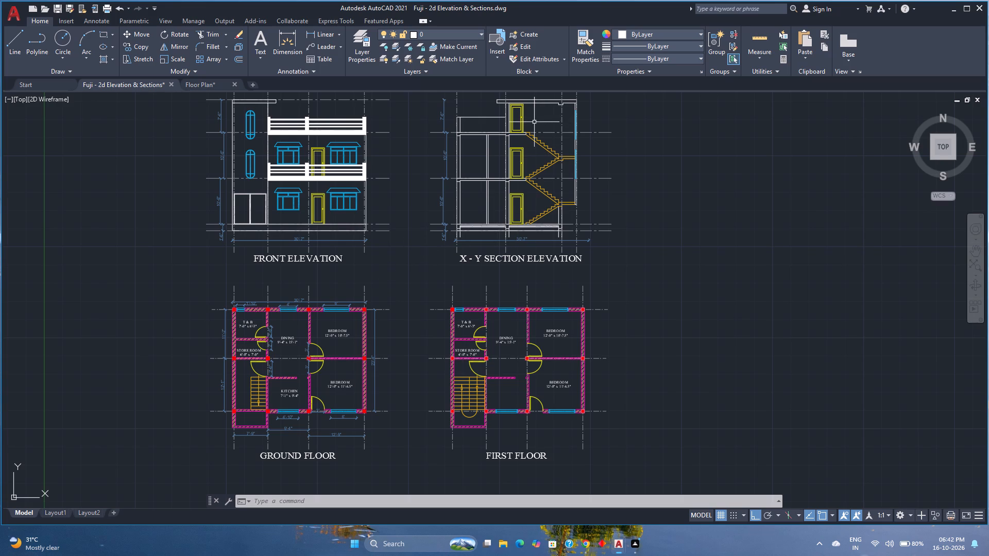
click(460, 33)
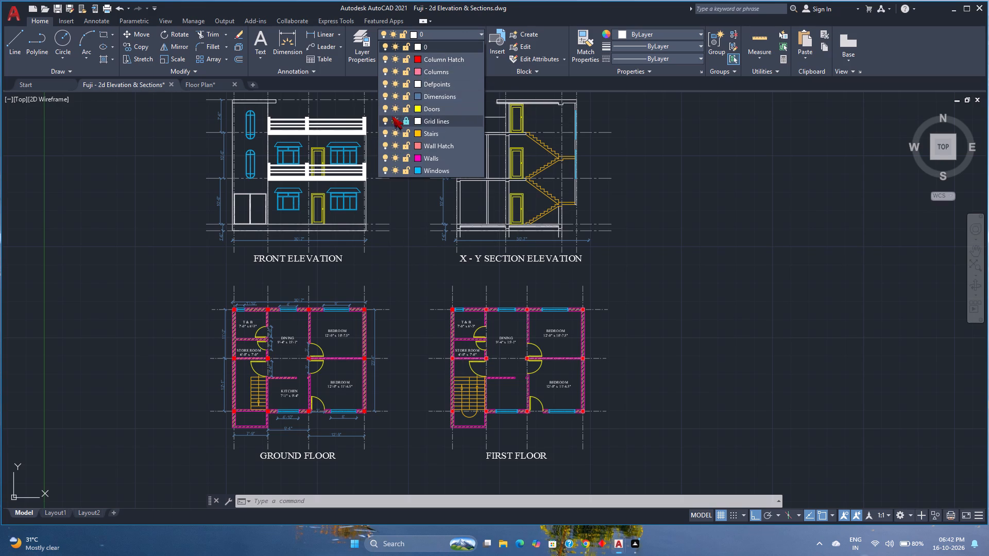
click(386, 121)
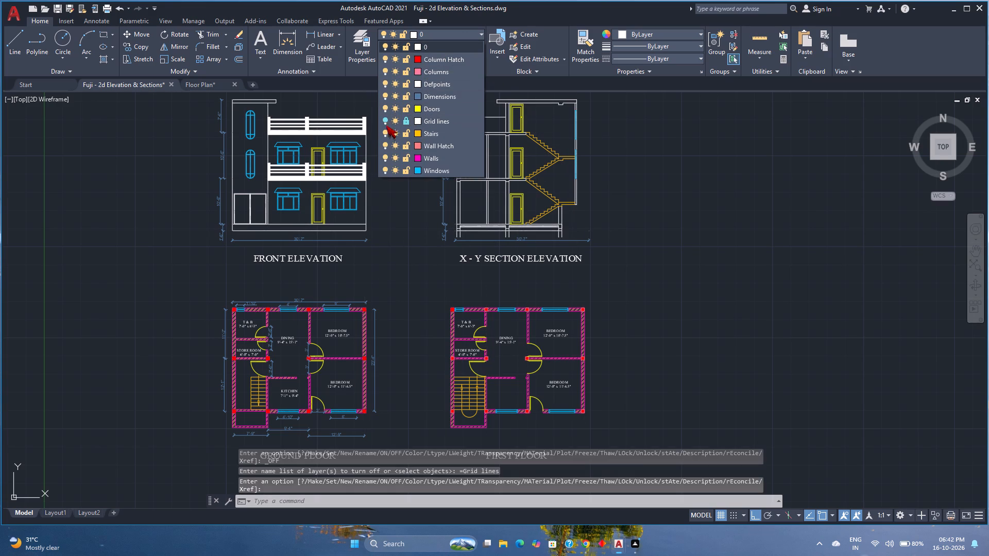
click(390, 264)
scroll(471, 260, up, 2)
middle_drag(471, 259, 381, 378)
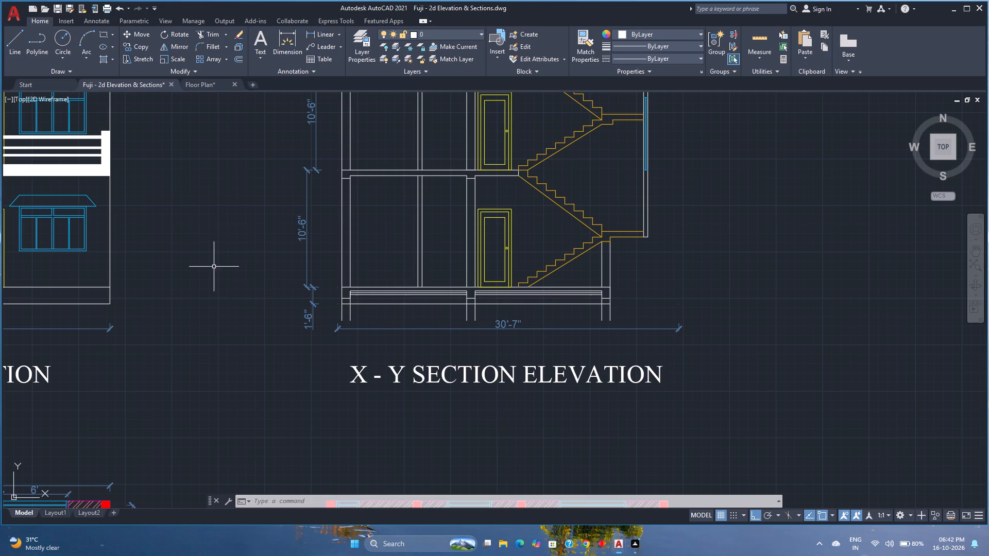
Hatch the two upper floor slabs and the roof slab of the X - Y section elevation solid in colour 99,100,102.
scroll(217, 263, down, 2)
middle_drag(217, 260, 218, 271)
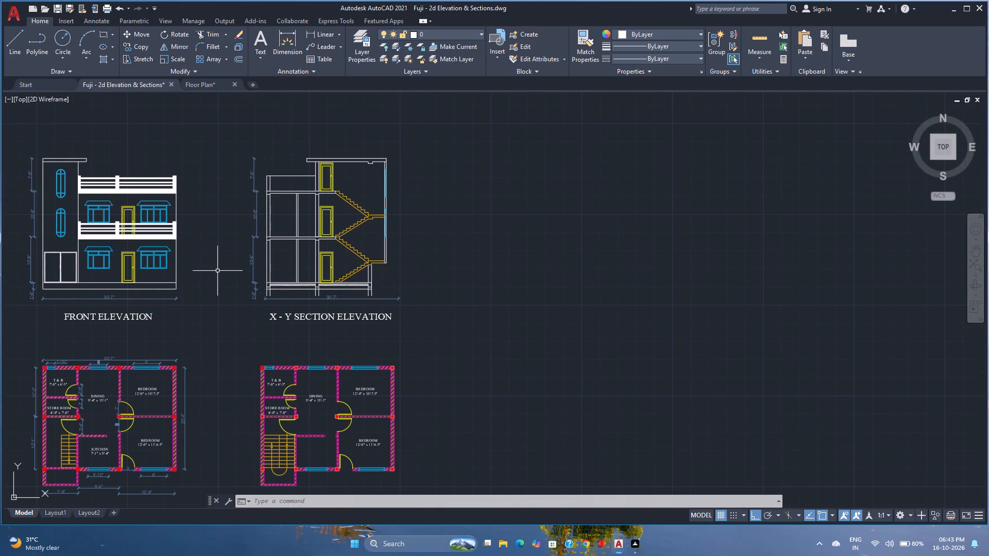
click(101, 59)
click(104, 48)
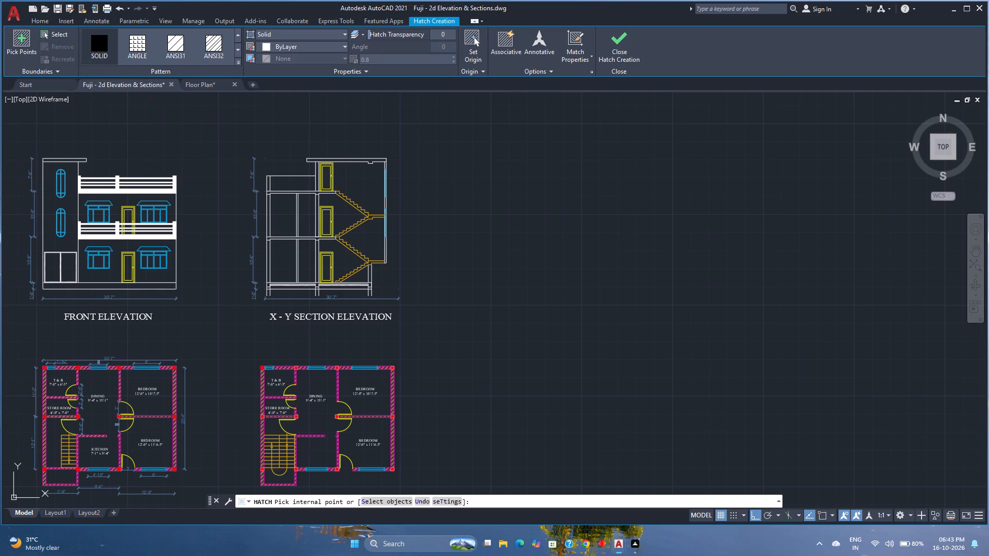
click(274, 47)
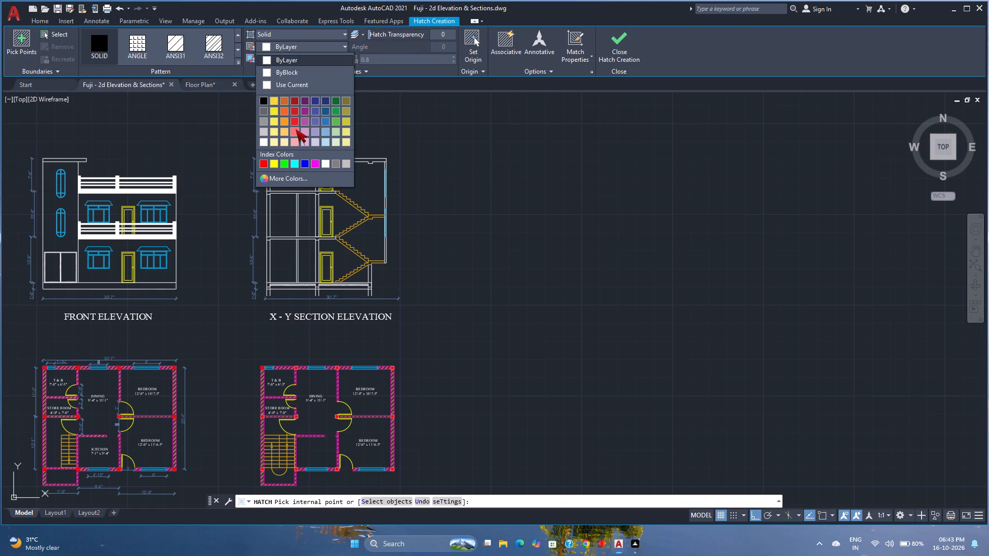
click(263, 111)
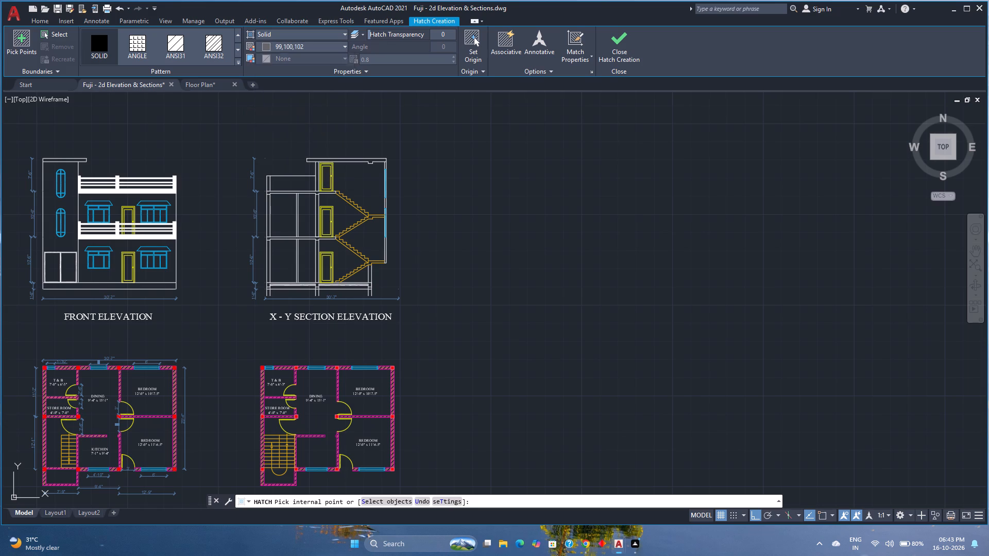
scroll(275, 194, up, 3)
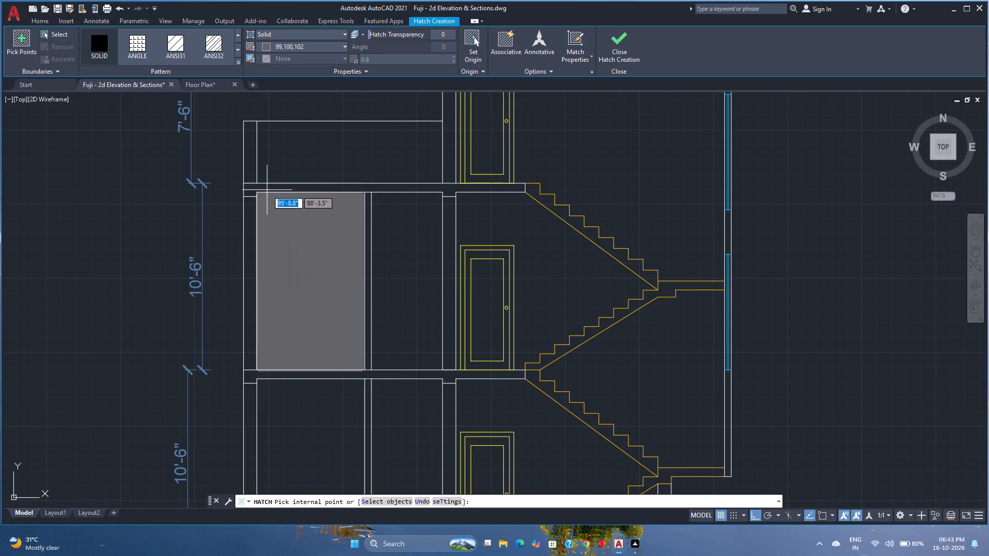
click(261, 185)
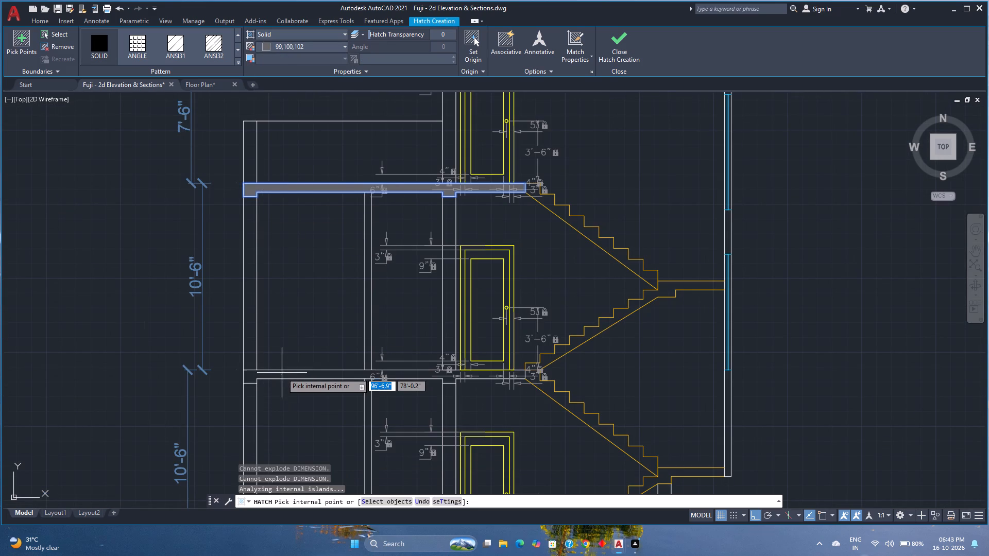
click(282, 373)
scroll(280, 361, down, 1)
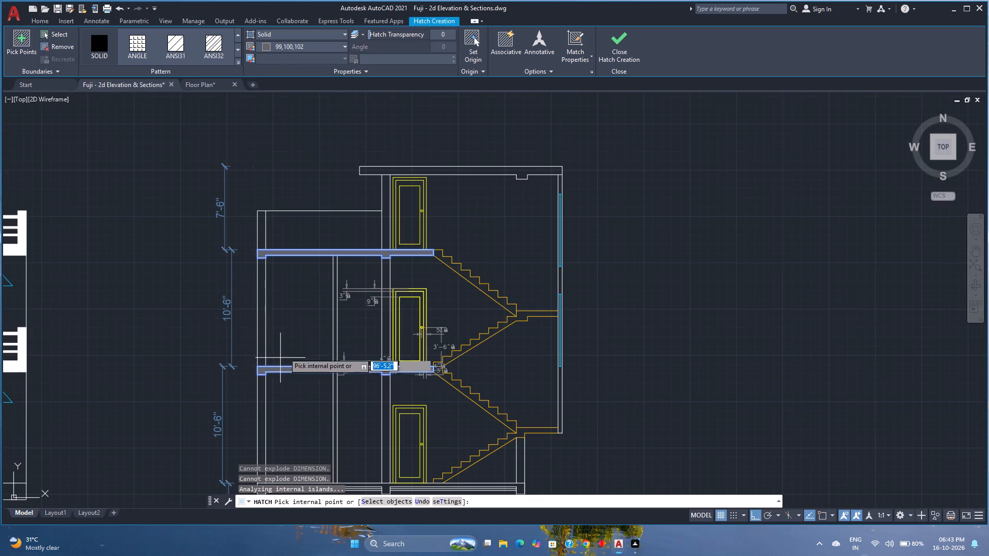
click(449, 171)
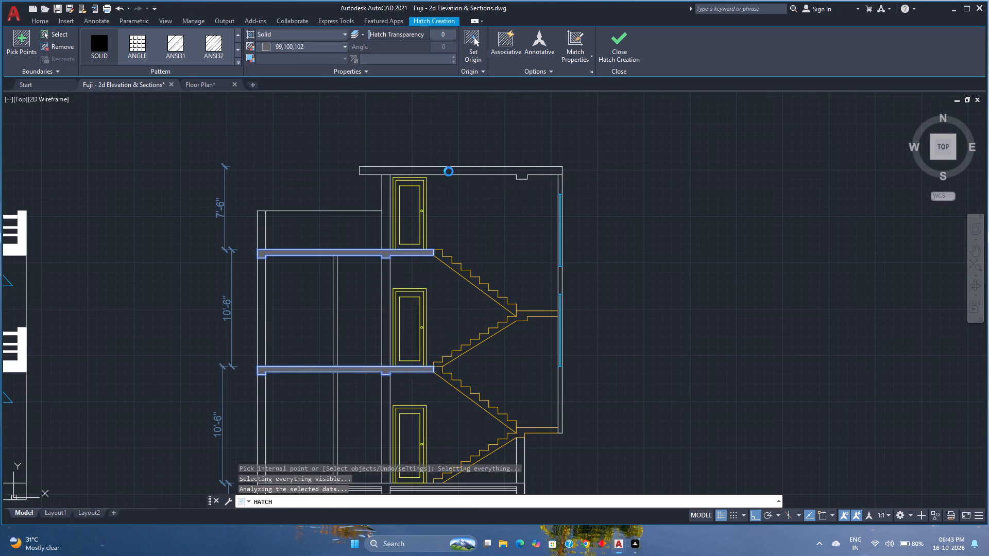
Add the ground-floor slab with its beam ends to the section's solid hatch and finish the hatch.
middle_drag(379, 383, 360, 302)
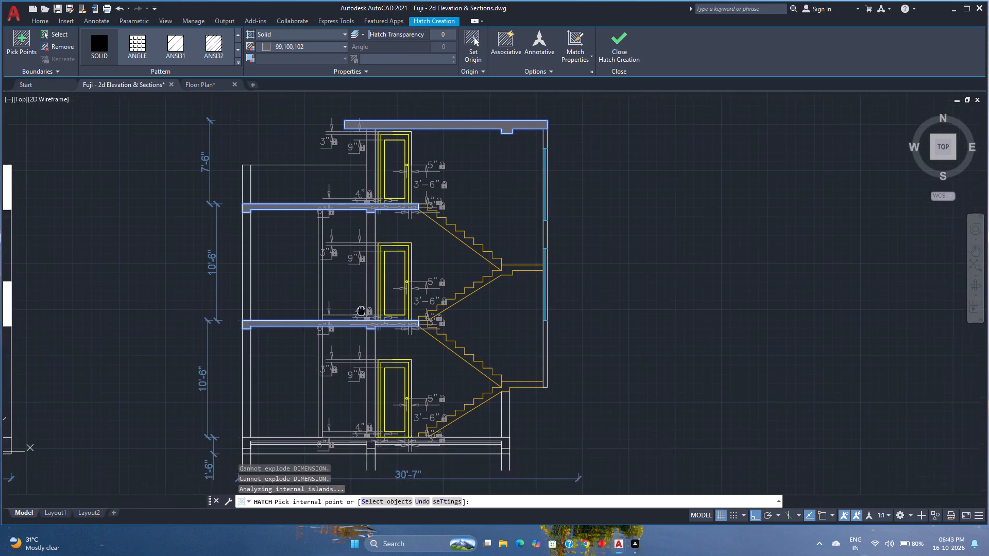
middle_drag(360, 302, 353, 269)
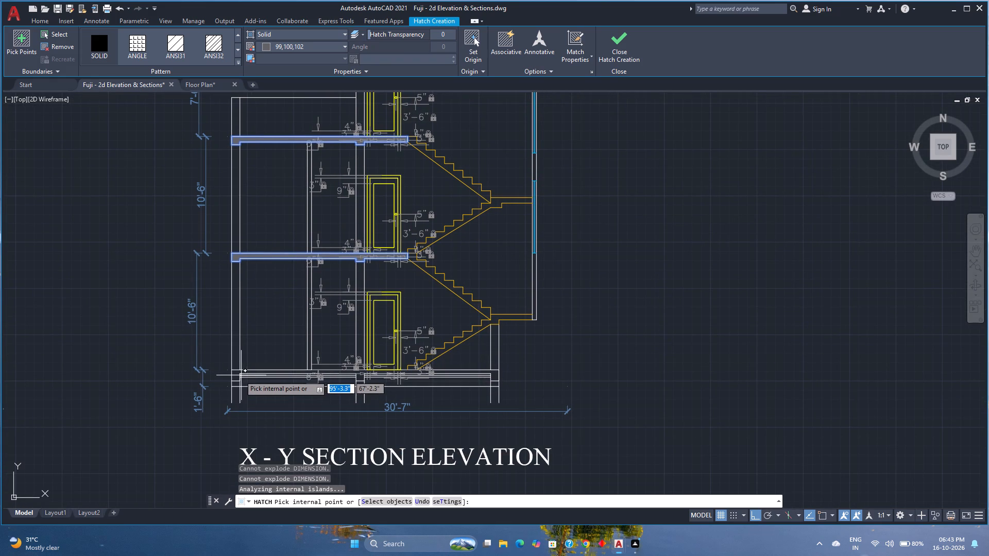
click(236, 375)
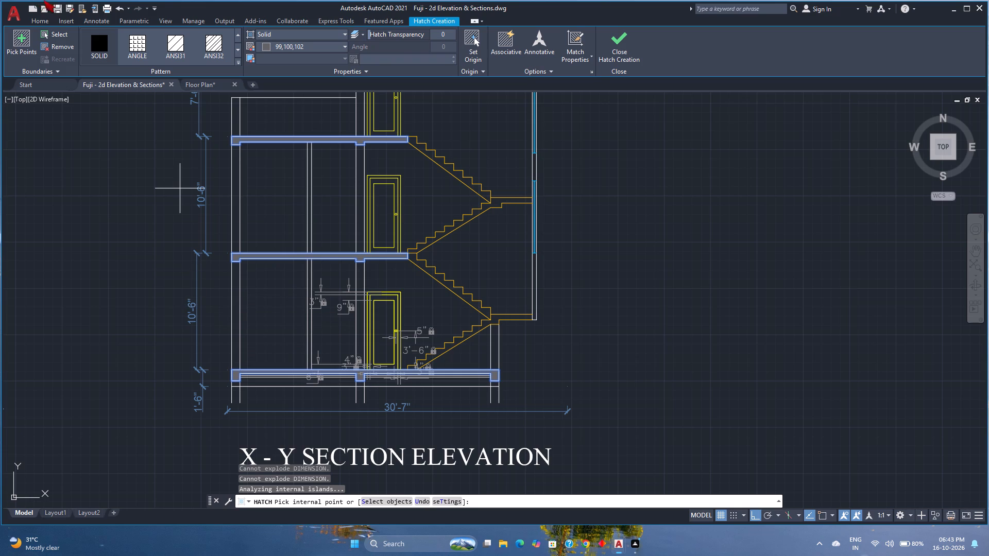
scroll(184, 145, down, 2)
middle_drag(184, 145, 350, 195)
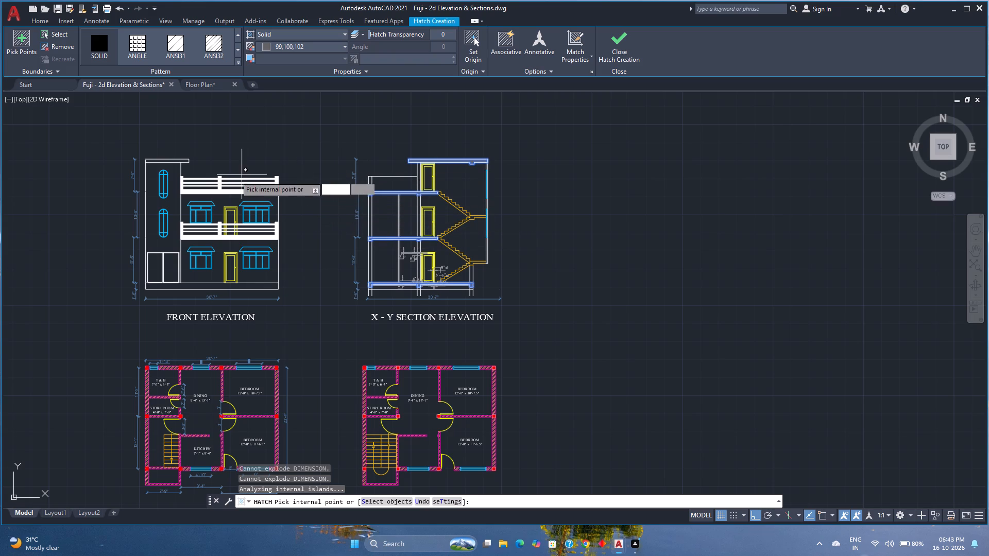
key(Escape)
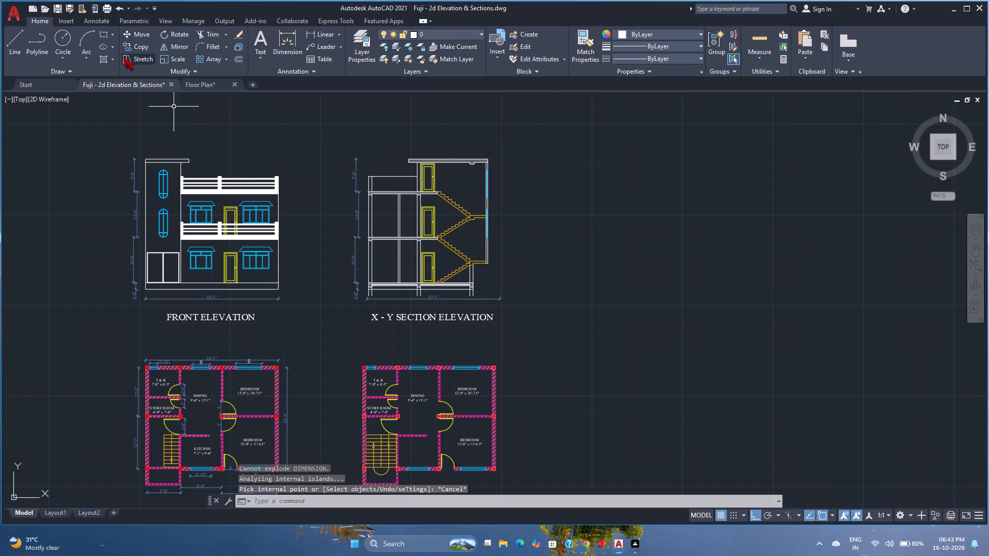
Start a GOST_GLASS hatch and fill all six panes of the lower round-ended window on the front elevation's tower.
click(98, 58)
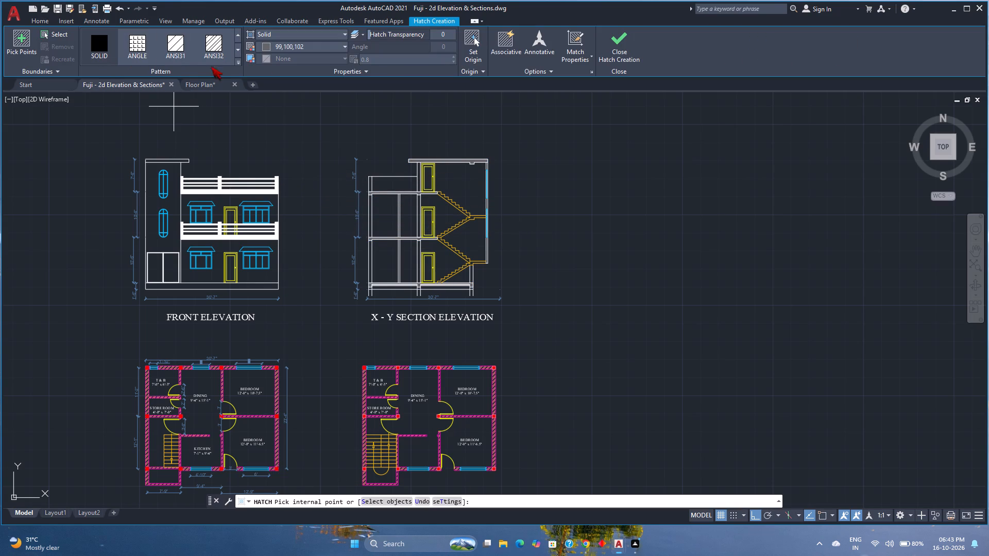
click(240, 60)
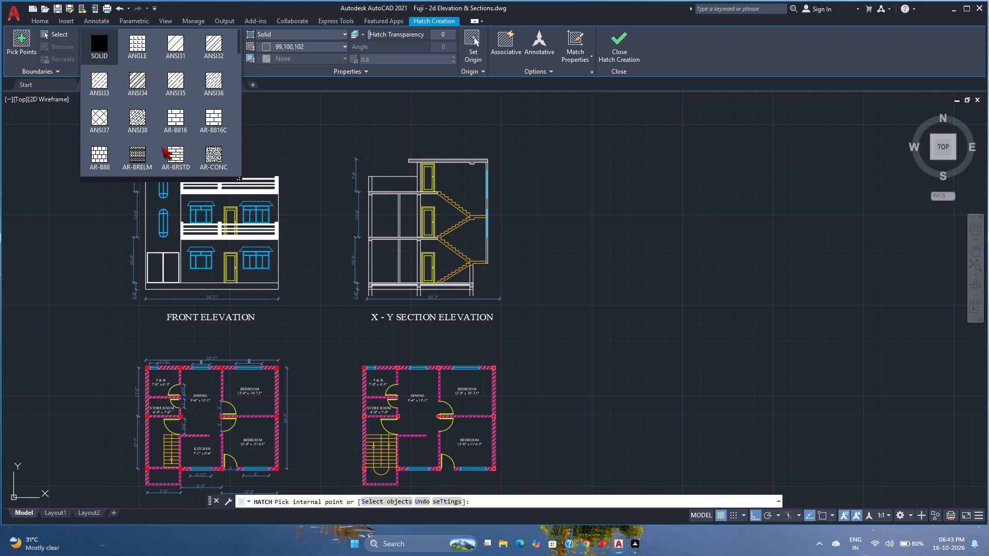
scroll(161, 147, down, 6)
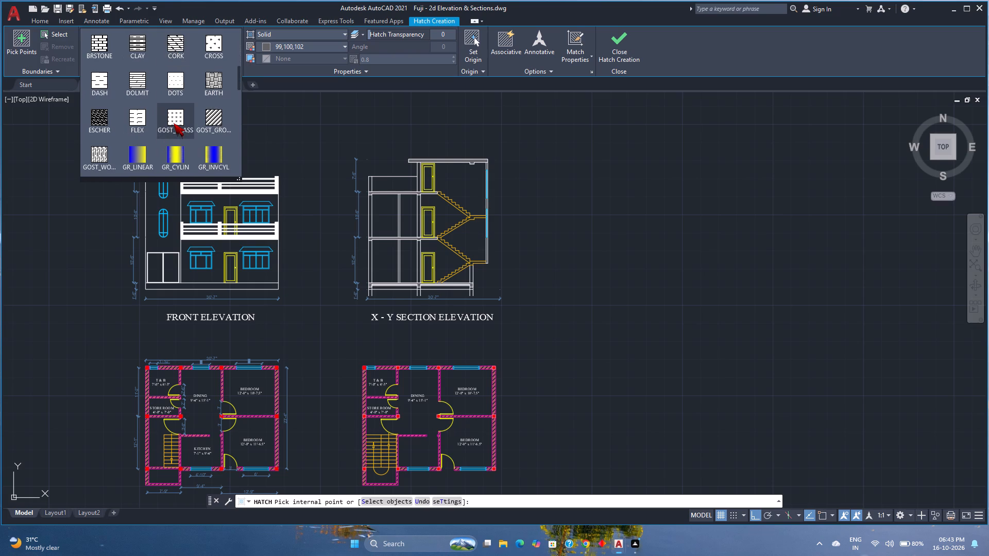
click(178, 120)
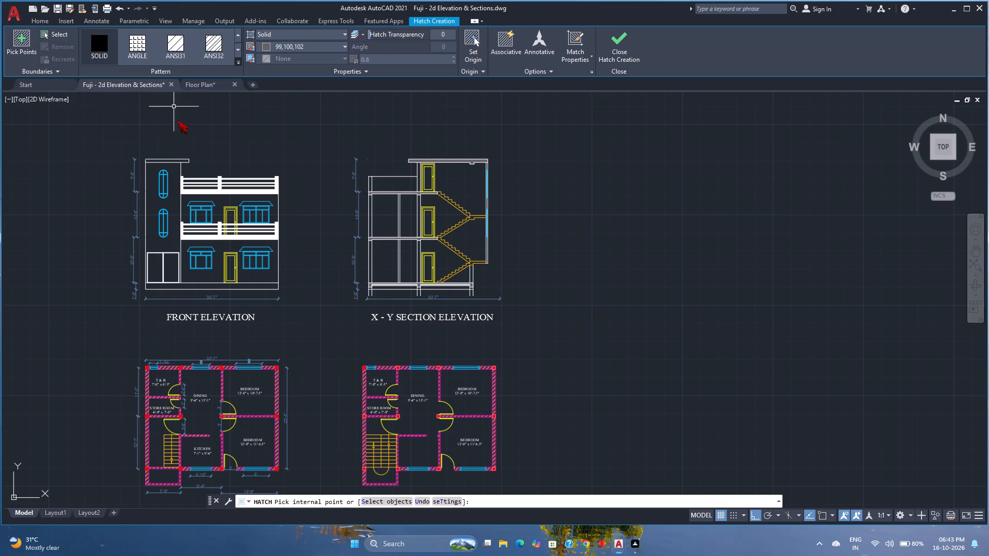
scroll(160, 220, up, 3)
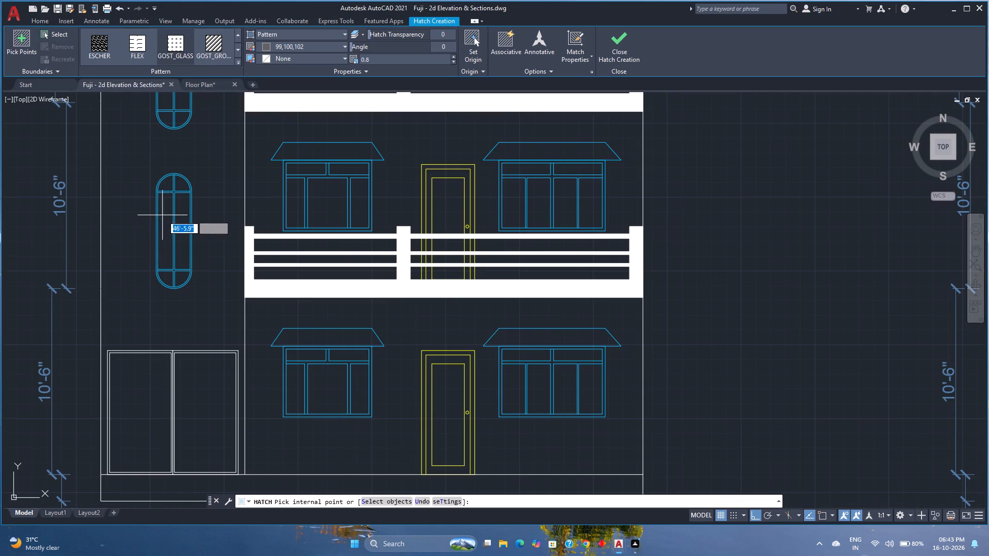
click(163, 215)
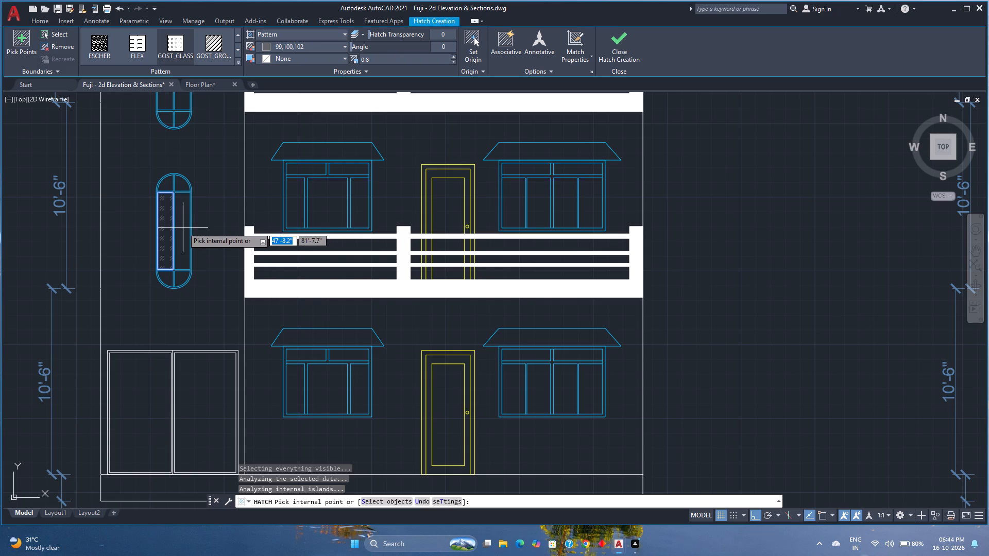
click(183, 228)
scroll(182, 177, up, 2)
click(181, 185)
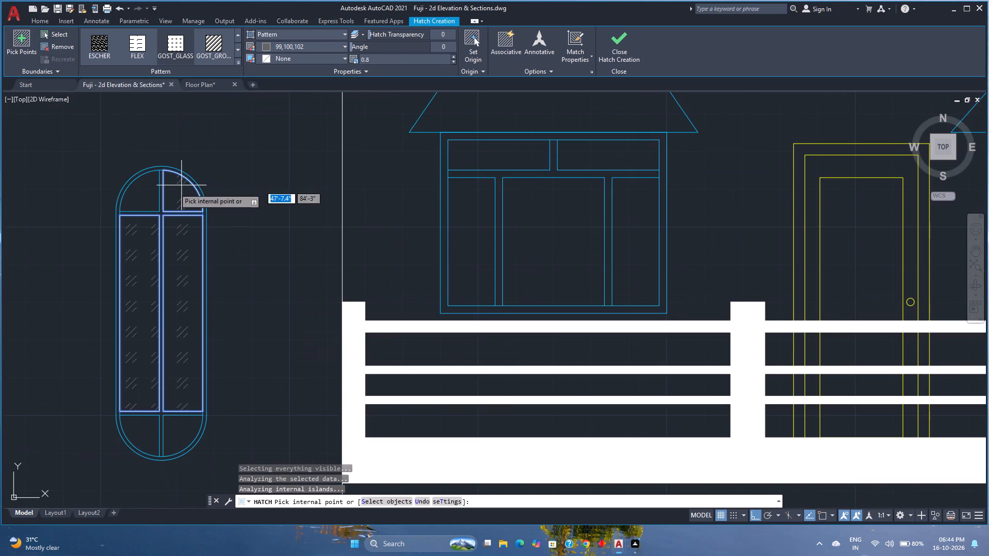
click(152, 193)
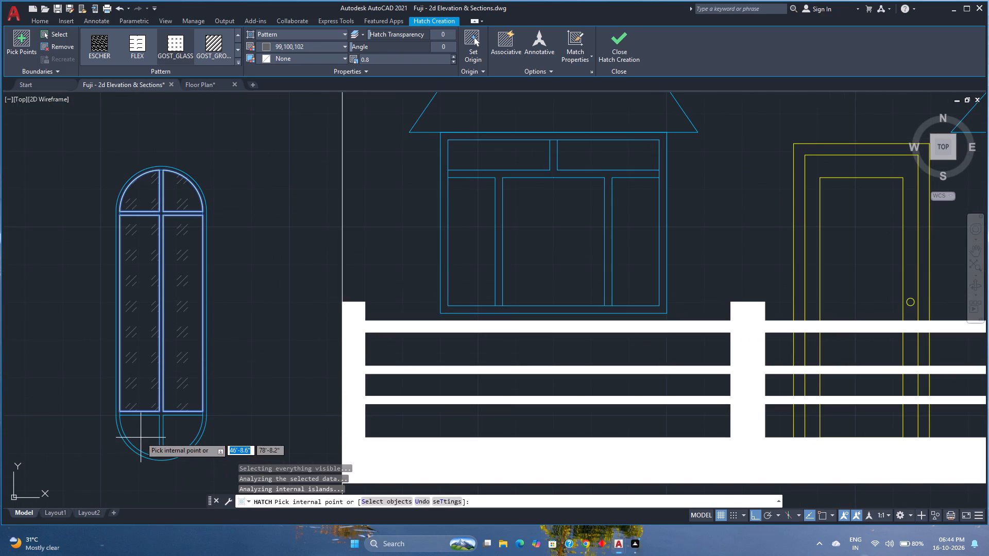
click(141, 436)
click(177, 433)
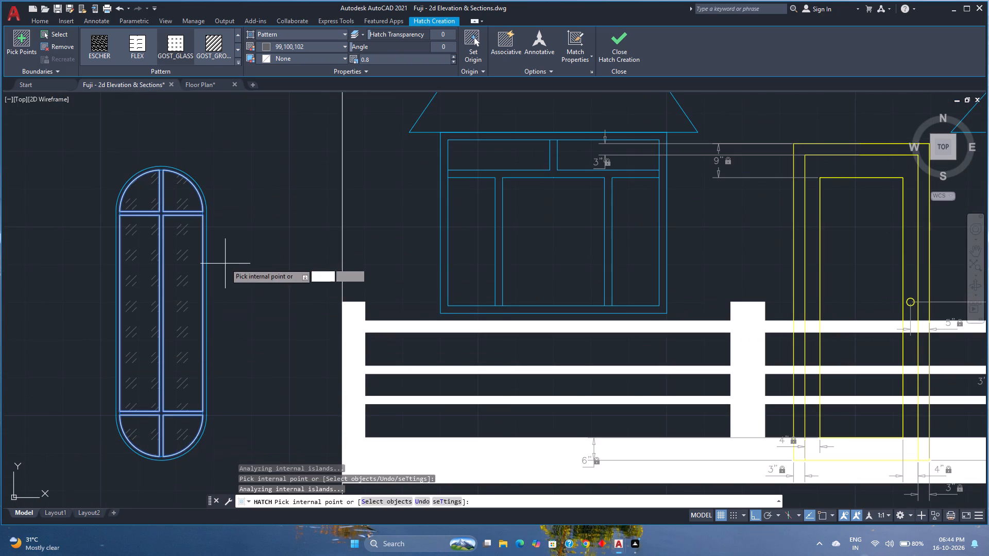
Fill all six panes of the tower's upper round-ended window with the same GOST_GLASS hatch.
scroll(225, 263, down, 2)
middle_drag(226, 265, 210, 361)
click(195, 223)
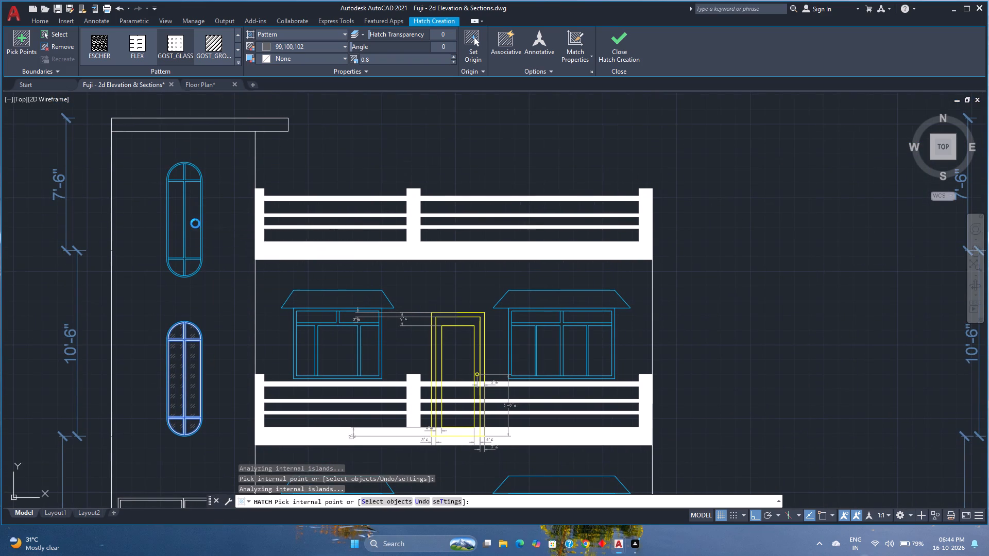
click(178, 227)
scroll(179, 263, up, 2)
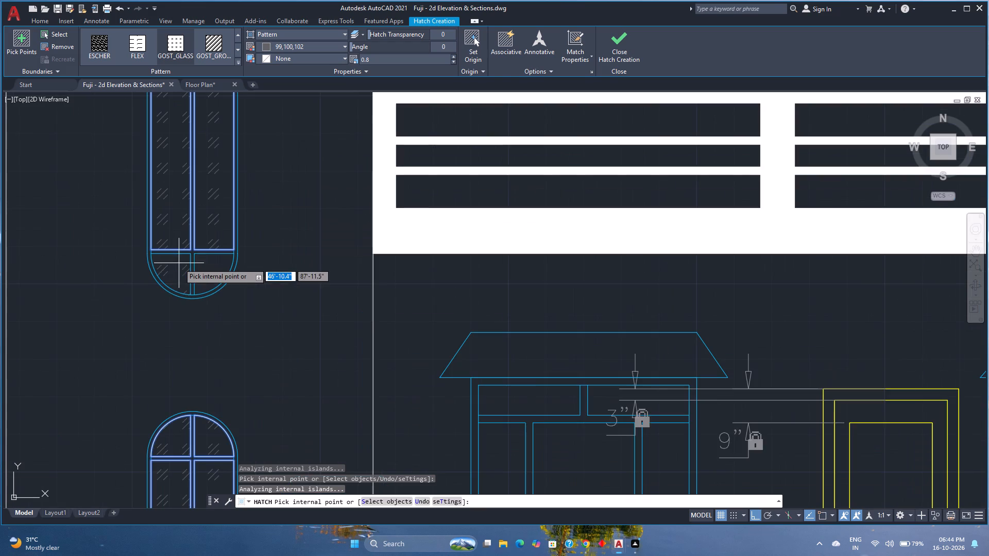
click(179, 263)
click(213, 272)
scroll(213, 272, down, 2)
middle_drag(210, 240, 211, 278)
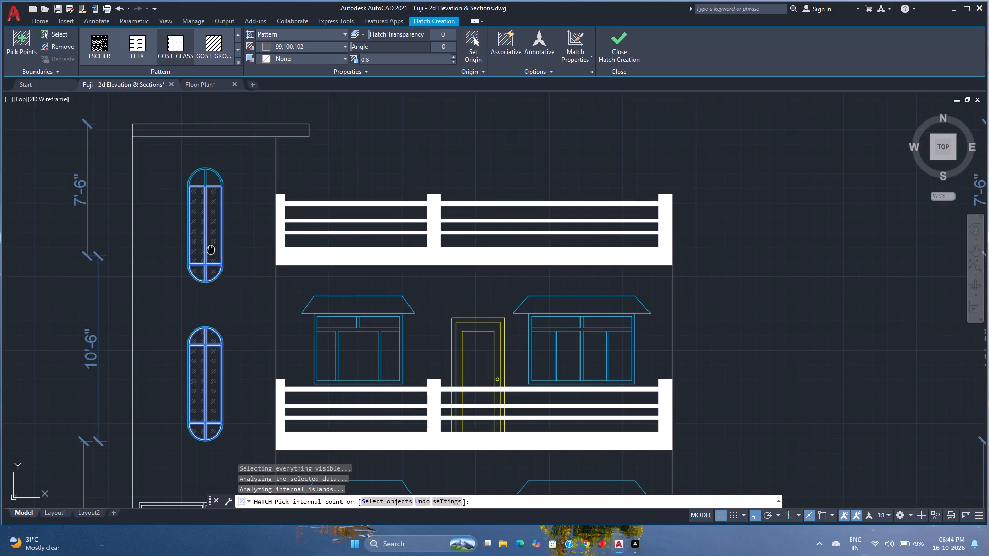
middle_drag(211, 278, 199, 344)
scroll(202, 285, up, 2)
click(202, 285)
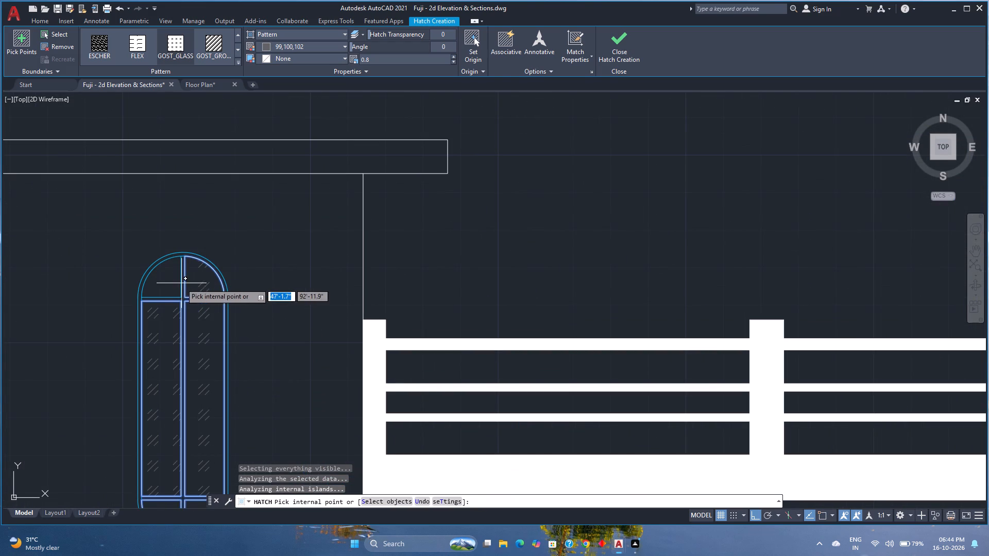
click(173, 283)
Fill the five panes of the upper-storey window nearest the tower with the GOST_GLASS hatch.
scroll(173, 283, down, 2)
middle_drag(250, 367, 226, 252)
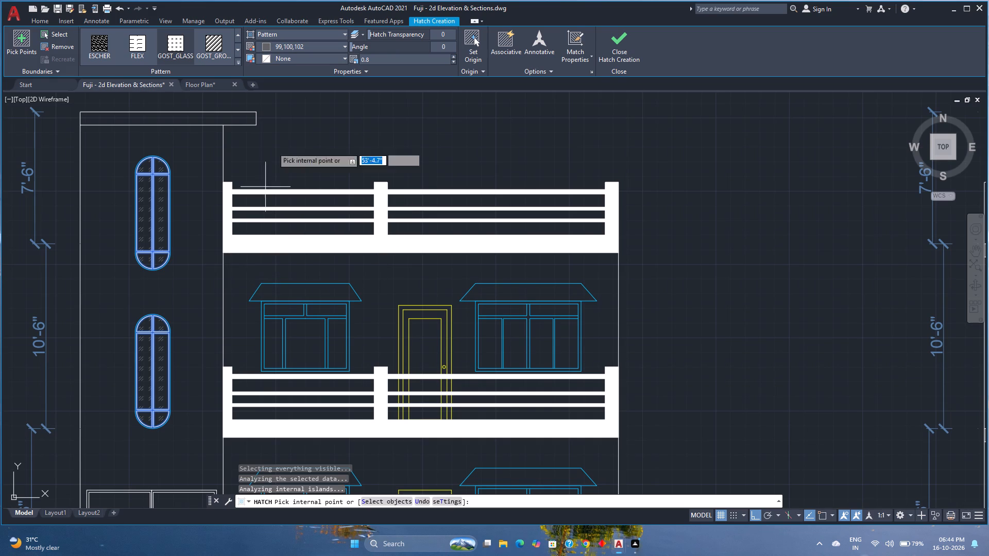
click(303, 344)
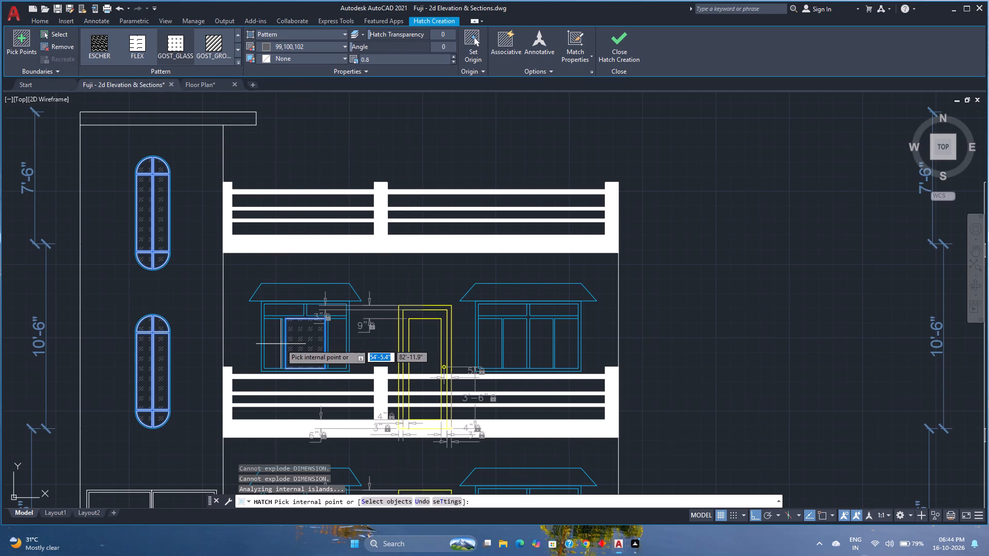
click(281, 344)
click(285, 308)
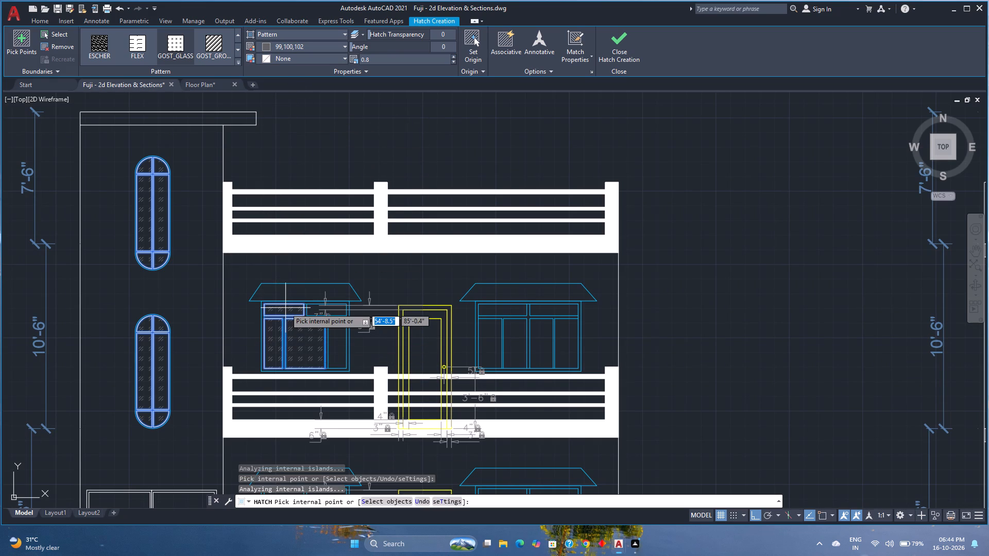
click(337, 337)
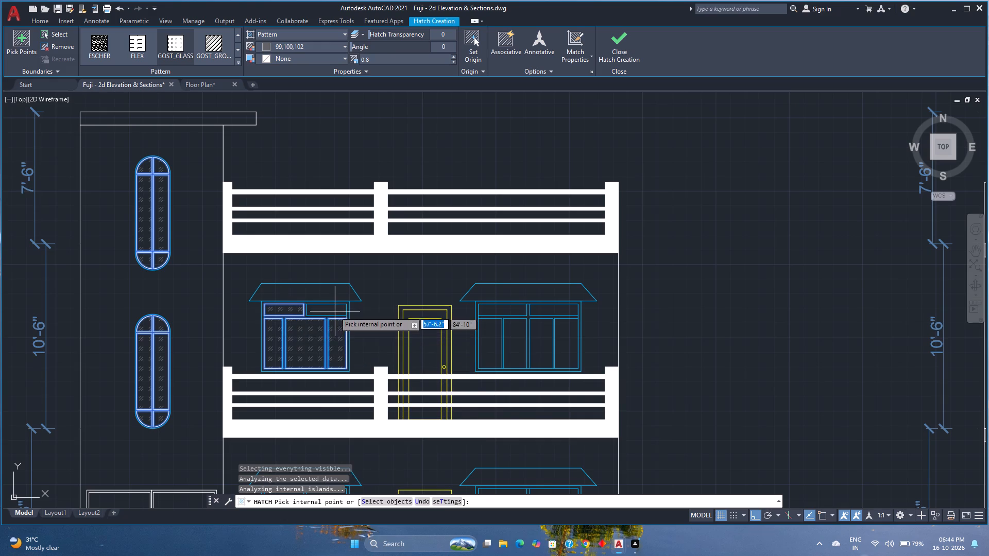
scroll(334, 311, up, 1)
click(334, 311)
Fill the six panes of the upper-storey window beyond the balcony door with the GOST_GLASS hatch.
click(578, 370)
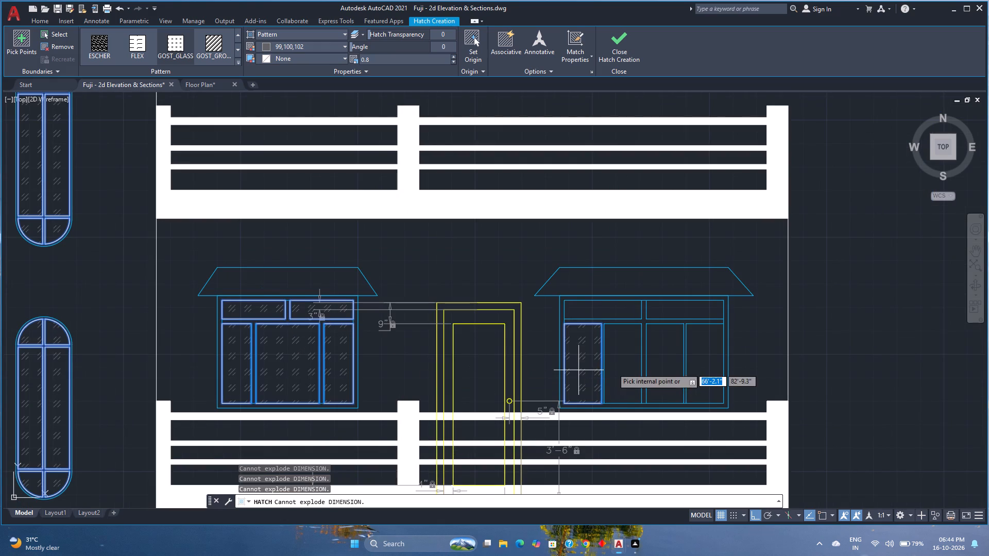
click(619, 362)
click(611, 317)
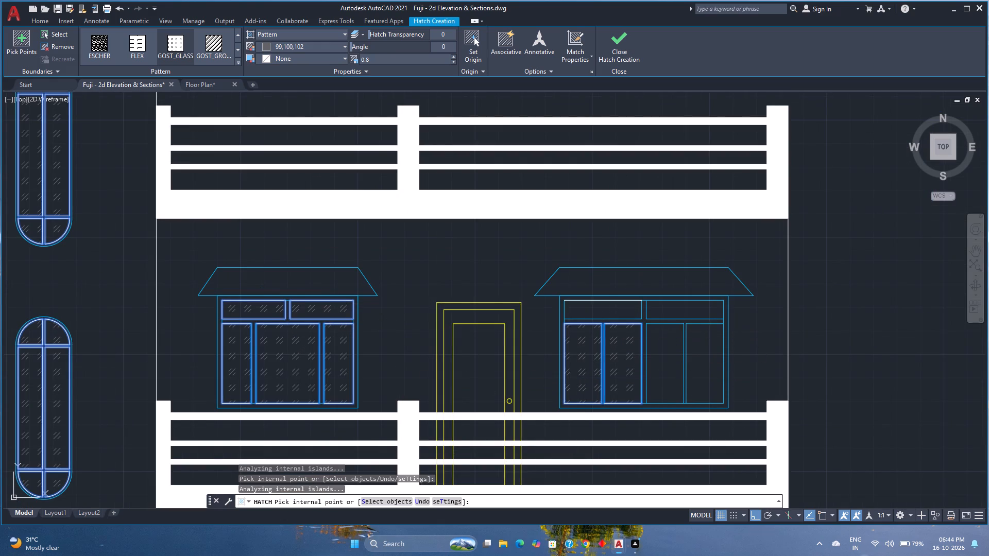
click(655, 360)
click(708, 357)
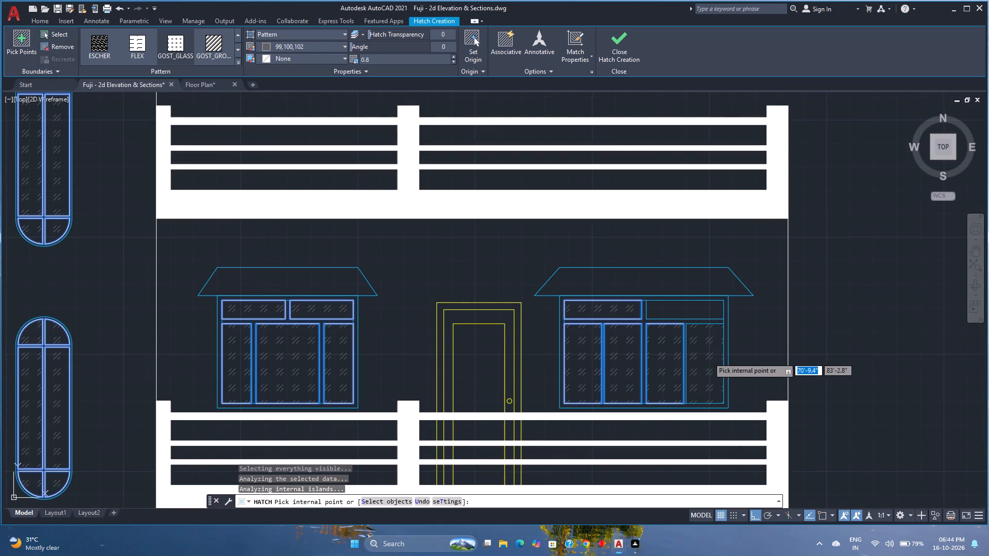
click(692, 317)
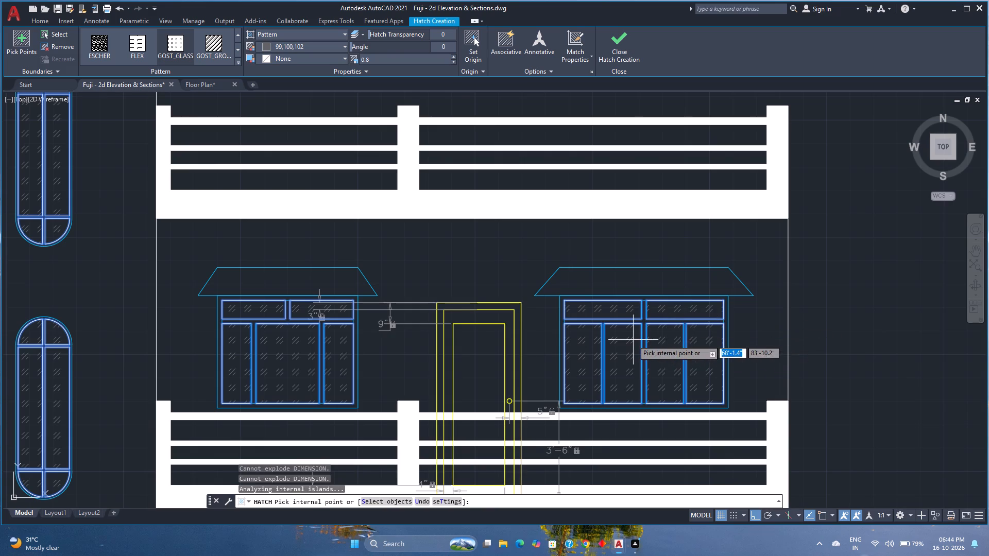
Fill the five panes of the ground-storey window nearest the tower on the front elevation with the GOST_GLASS hatch.
scroll(633, 340, down, 1)
middle_drag(632, 339, 522, 188)
click(299, 383)
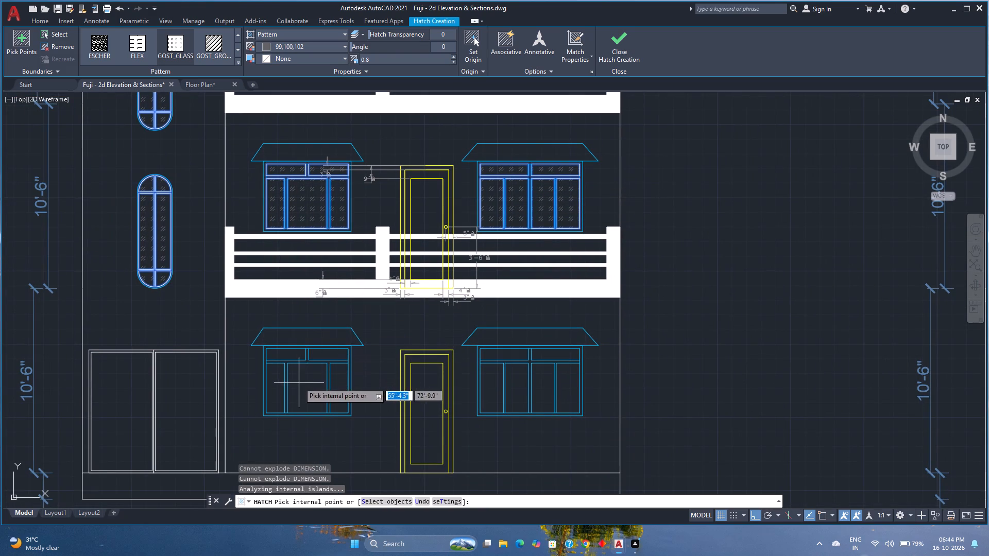
click(281, 391)
click(335, 387)
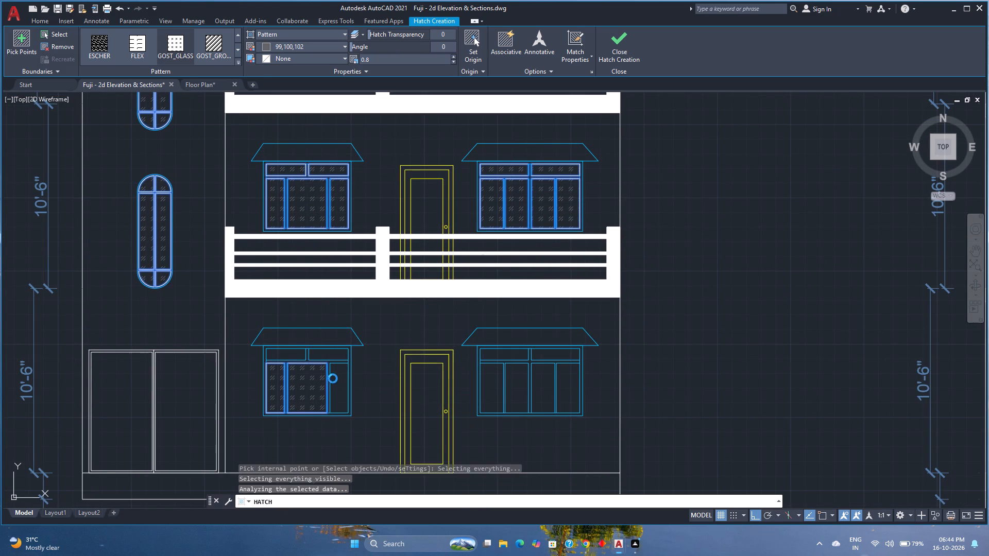
scroll(319, 362, up, 2)
click(315, 350)
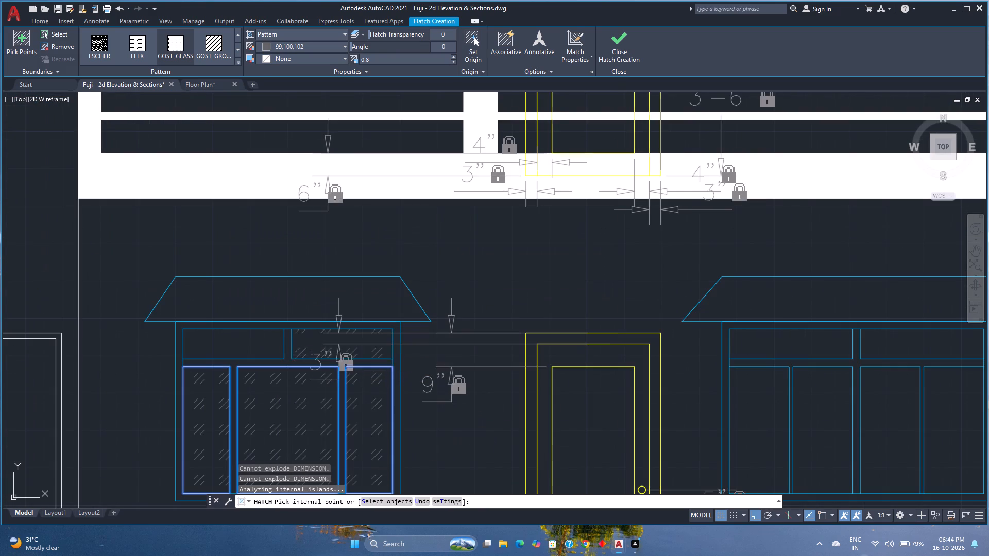
click(247, 344)
Fill the six panes of the ground-storey window beyond the entrance door with the same GOST_GLASS hatch.
scroll(247, 343, down, 3)
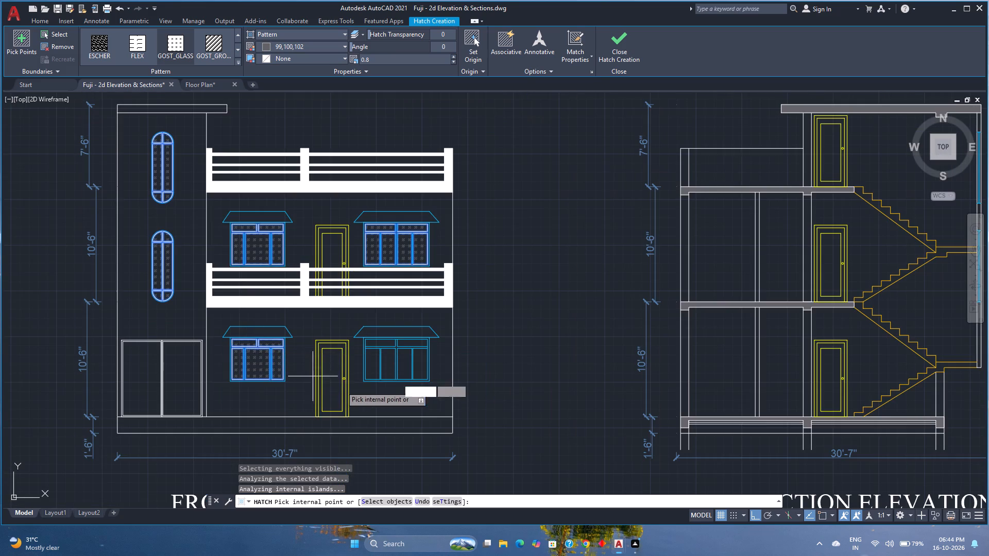
scroll(364, 377, up, 2)
click(376, 357)
click(404, 358)
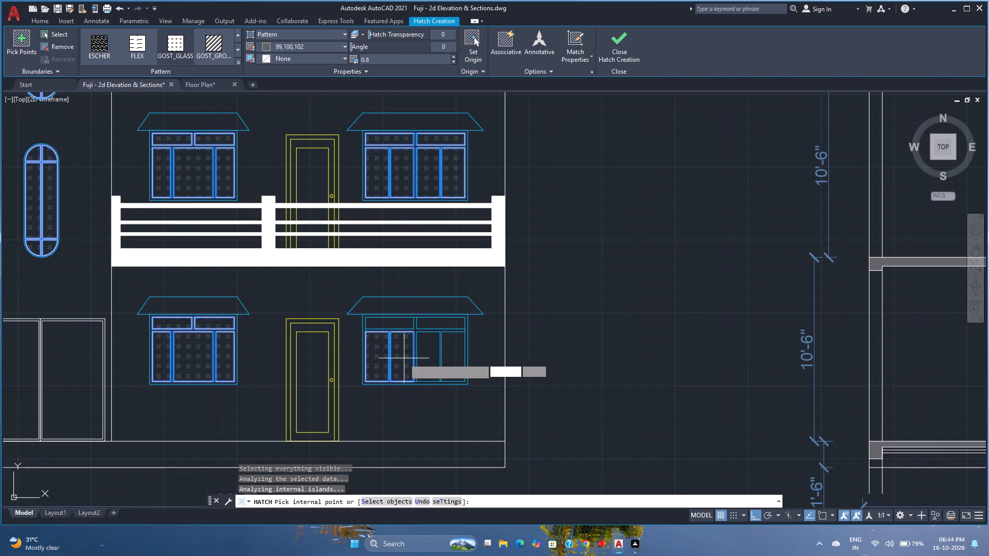
click(430, 359)
click(453, 358)
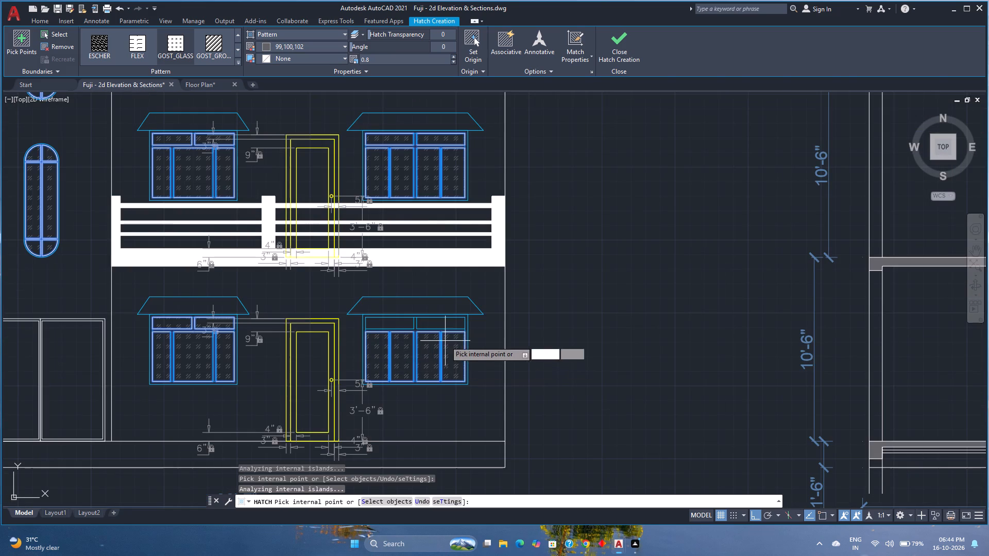
click(439, 325)
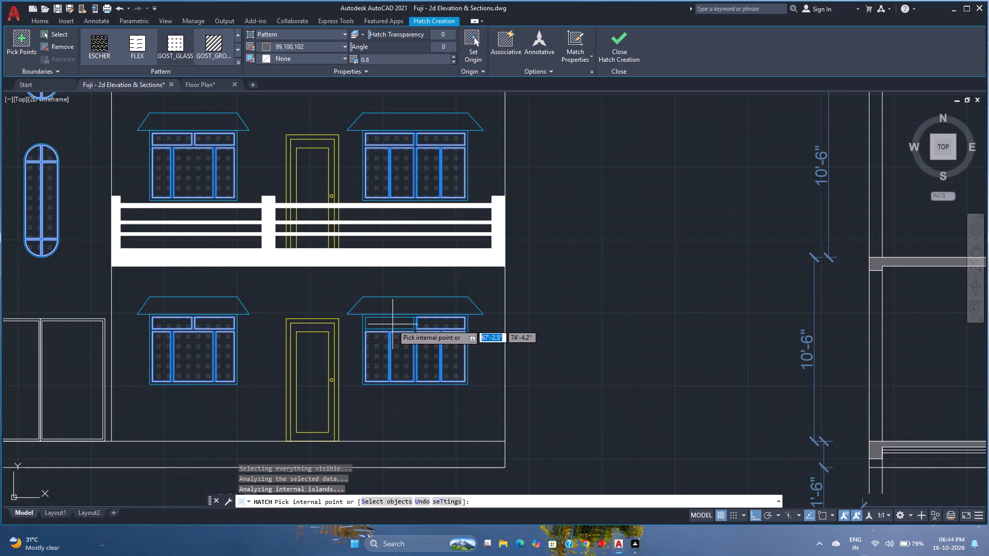
click(392, 324)
Change the glass hatch colour to light blue 173,221,247.
scroll(392, 324, down, 2)
middle_drag(352, 300, 352, 334)
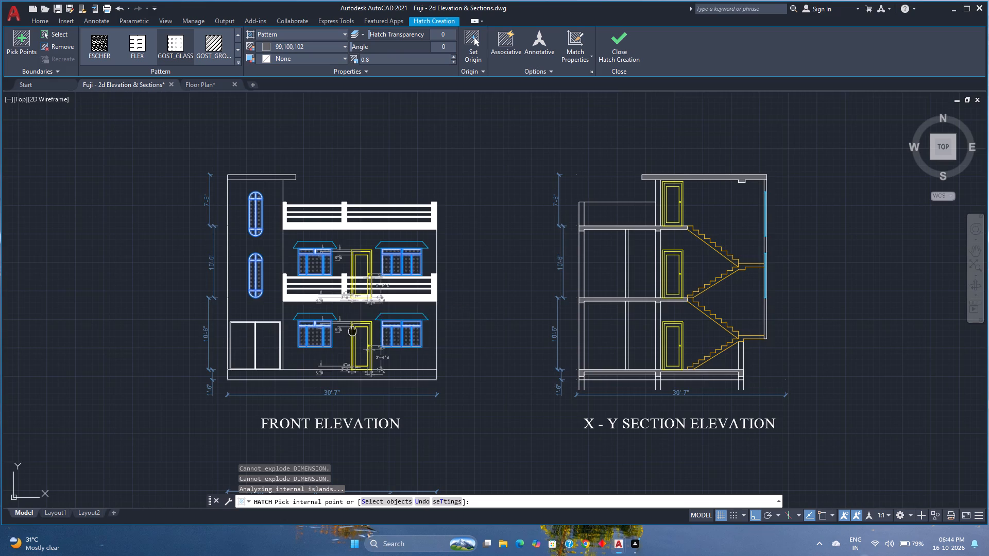
middle_drag(352, 334, 352, 335)
click(305, 49)
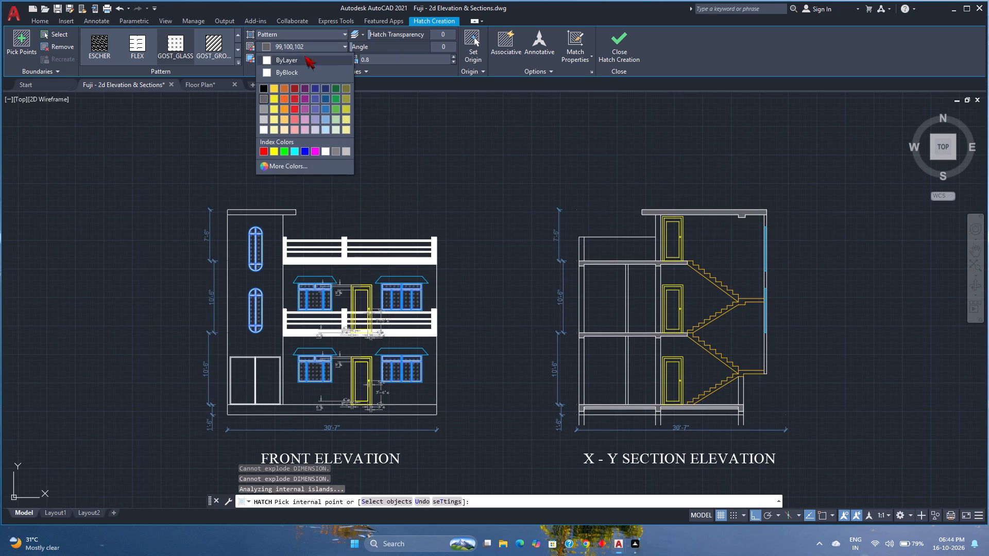
click(326, 128)
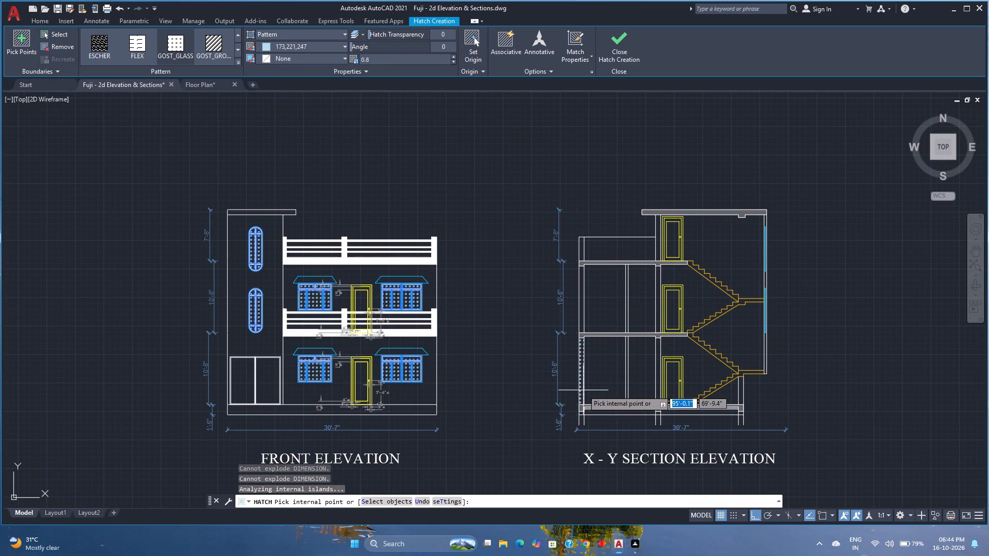
Fill the two narrow window glazing strips in the X-Y section's stair-side outer wall with the glass hatch and finish hatching.
middle_drag(583, 389, 445, 342)
scroll(598, 270, up, 2)
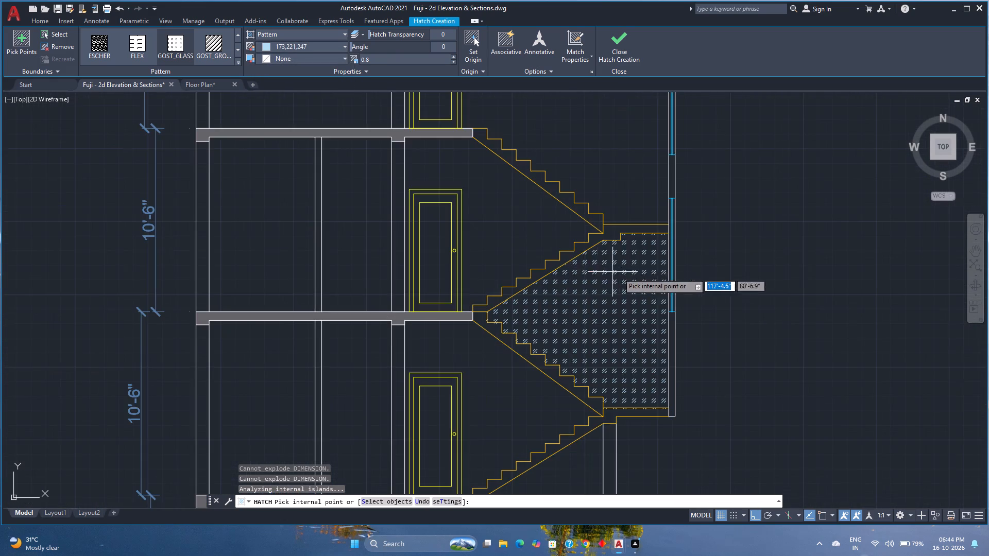
scroll(660, 285, up, 2)
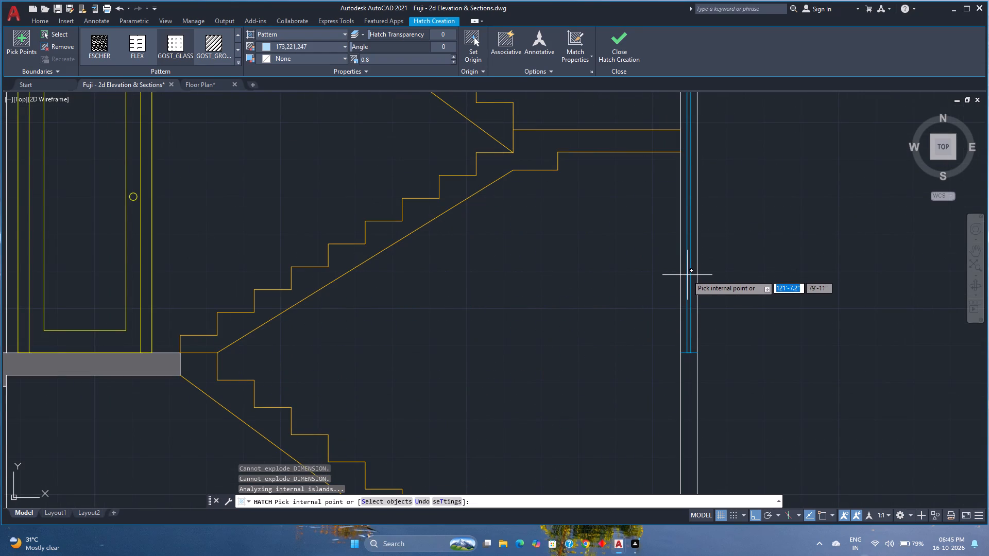
click(689, 273)
scroll(687, 272, down, 1)
middle_drag(687, 272, 647, 324)
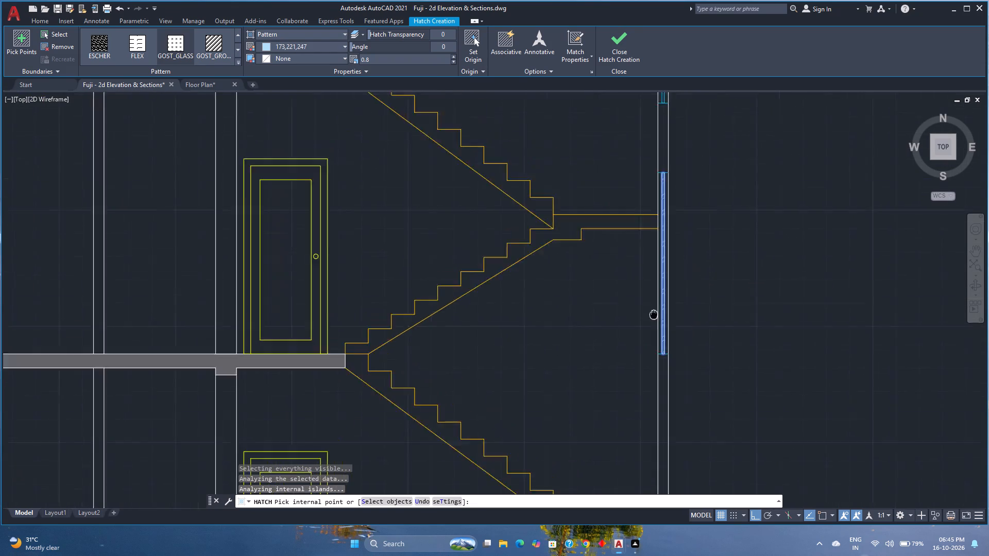
middle_drag(647, 324, 583, 459)
scroll(578, 250, up, 2)
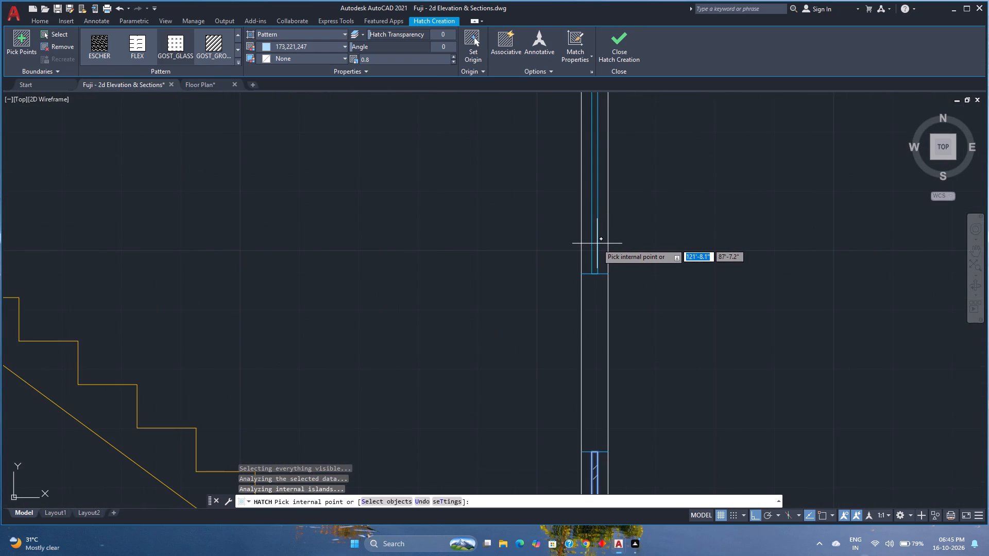
click(594, 245)
scroll(594, 245, down, 3)
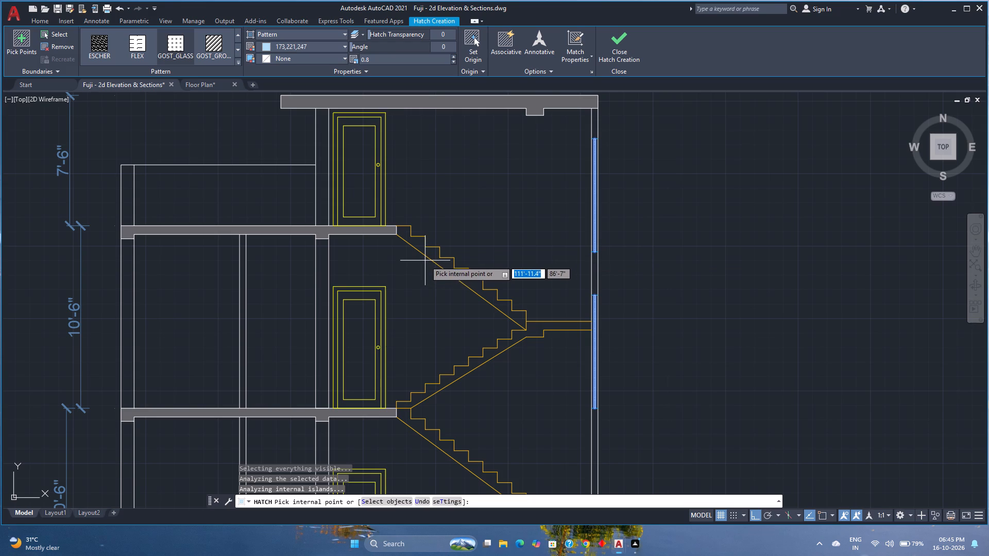
scroll(424, 259, down, 2)
key(Escape)
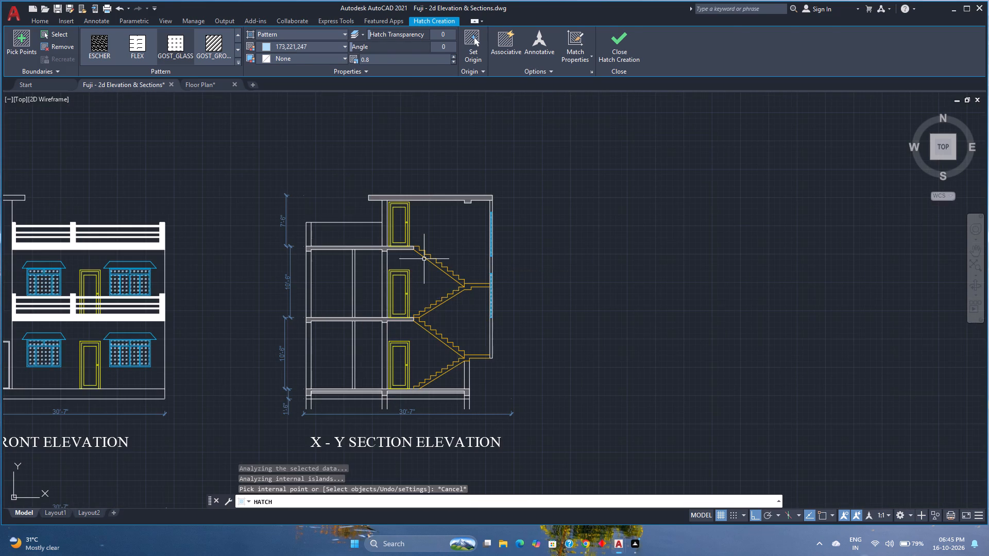
Look over the hatched elevation and X-Y section, including the section's slabs, stairs and glazing.
scroll(424, 259, down, 1)
middle_drag(424, 259, 463, 247)
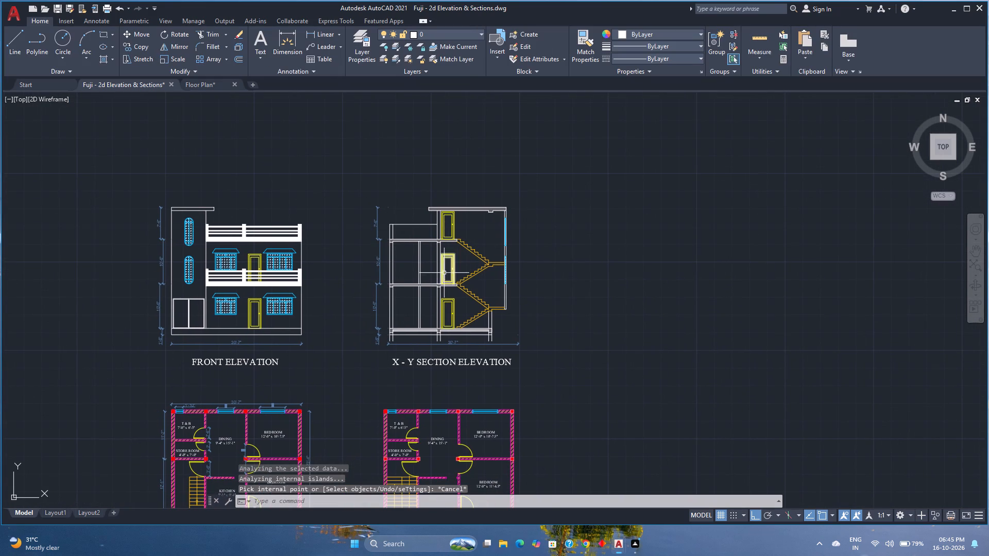
scroll(443, 285, up, 1)
middle_drag(442, 285, 442, 291)
scroll(417, 289, up, 2)
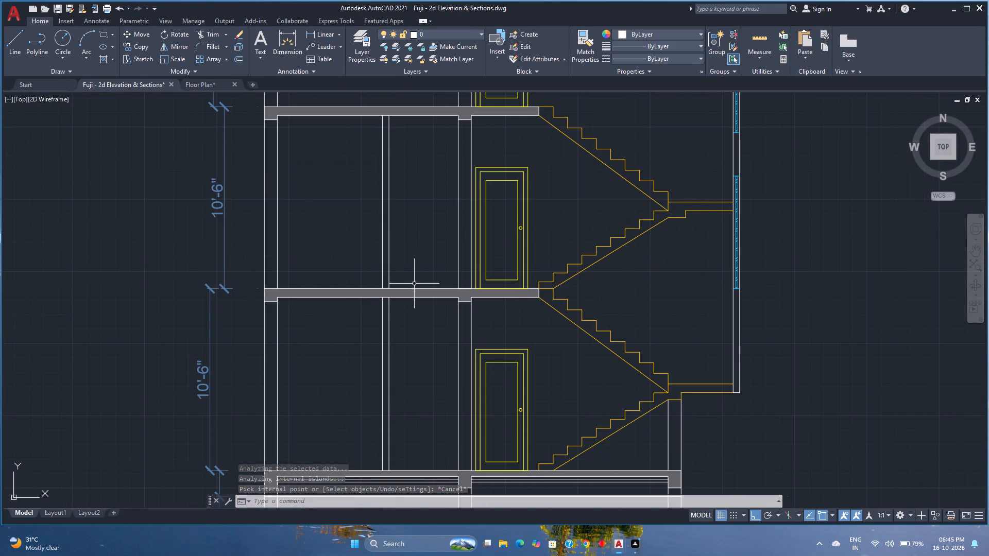
scroll(308, 315, down, 2)
middle_drag(326, 338, 359, 307)
middle_click(359, 307)
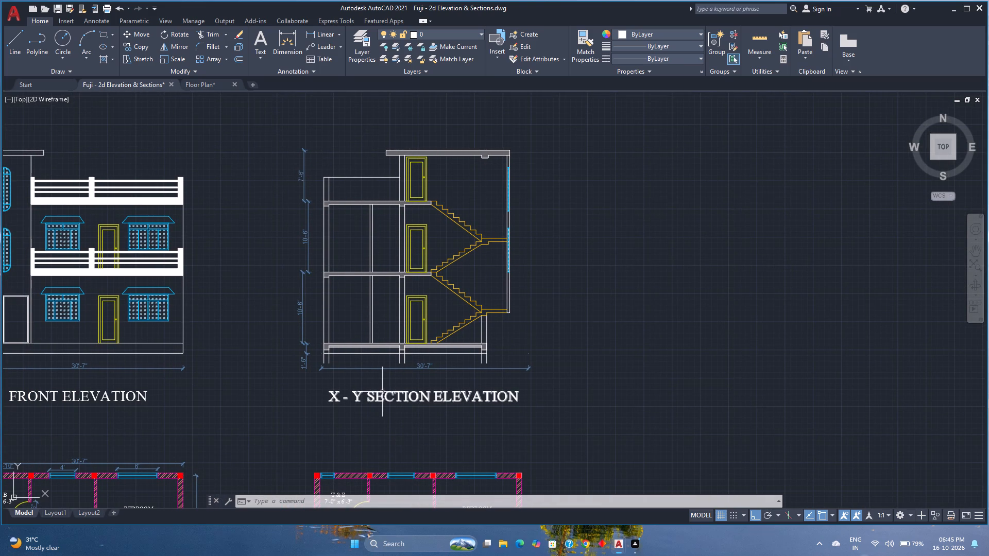
Save the drawing.
key(ctrl+s)
Copy the ground floor's KITCHEN 7'-1" x 9'-4" label to the first floor, using the plans' matching outer stair-side wall corners as reference points.
scroll(355, 375, down, 1)
middle_drag(355, 375, 379, 333)
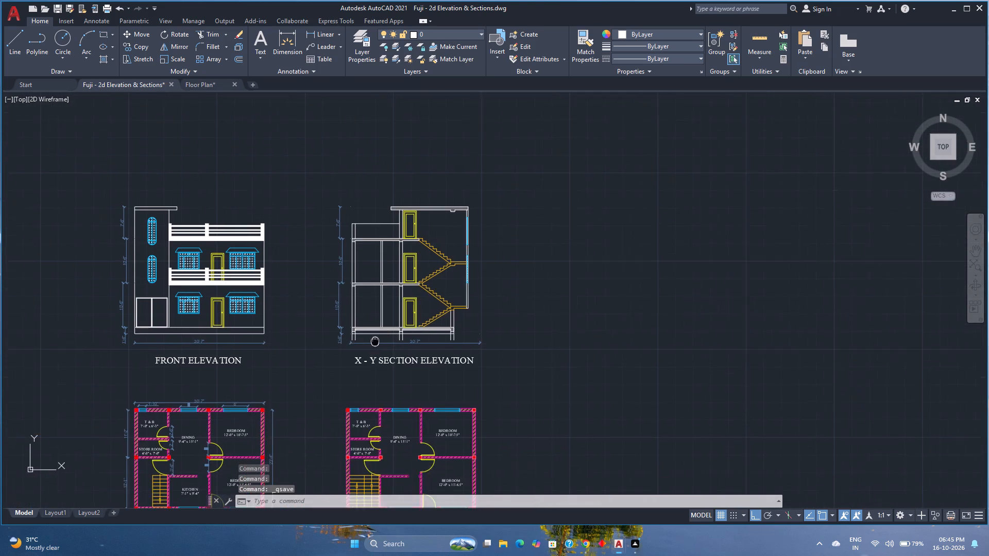
middle_drag(379, 333, 381, 325)
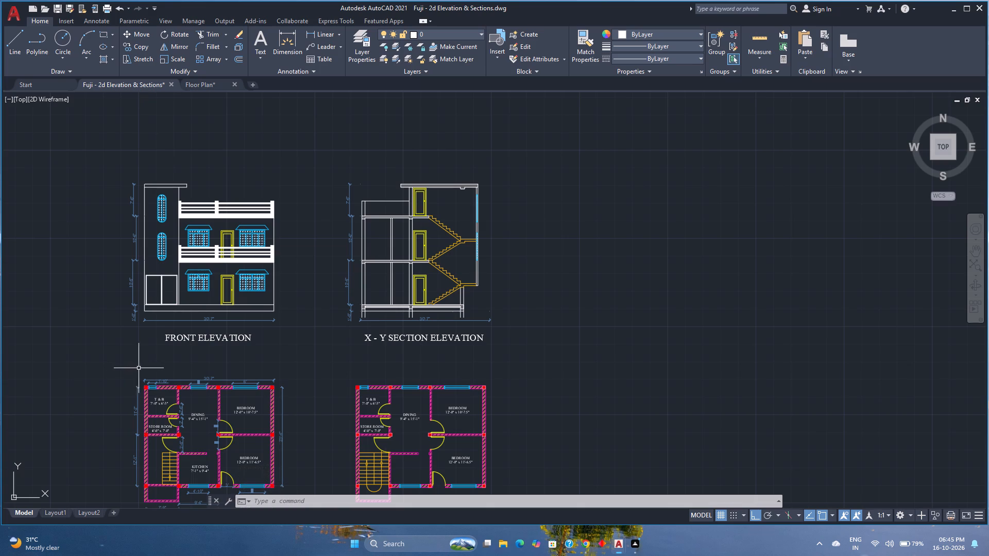
scroll(201, 377, down, 1)
middle_drag(201, 377, 217, 323)
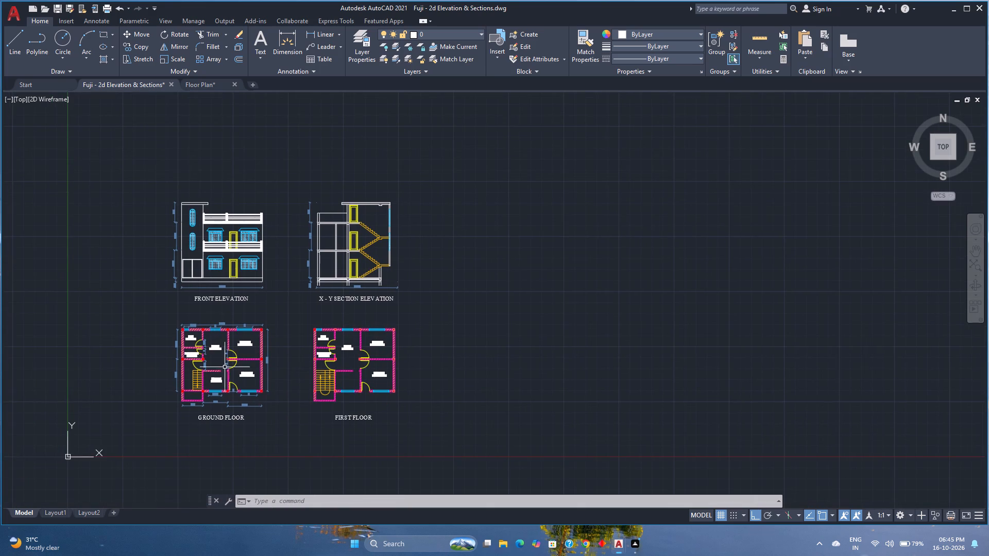
scroll(247, 393, up, 2)
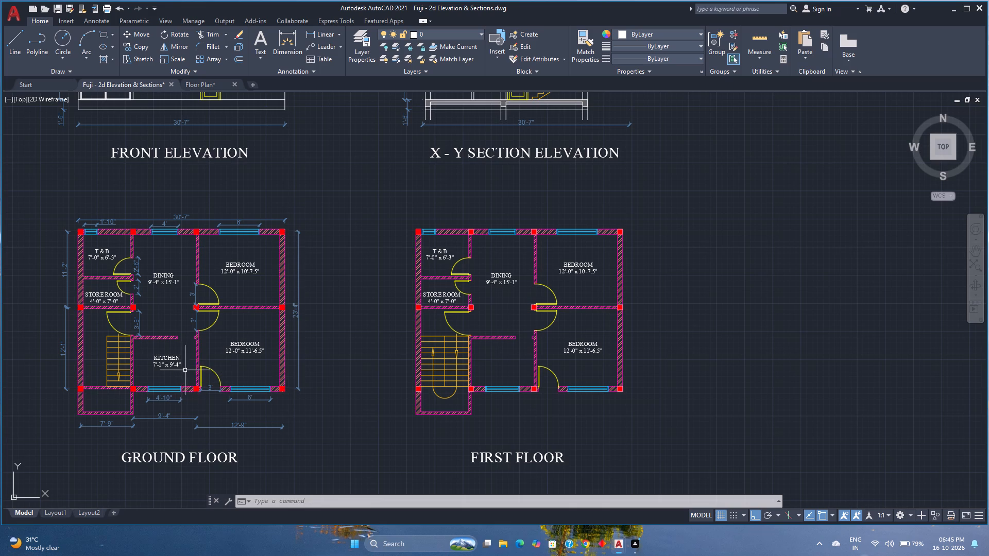
click(165, 359)
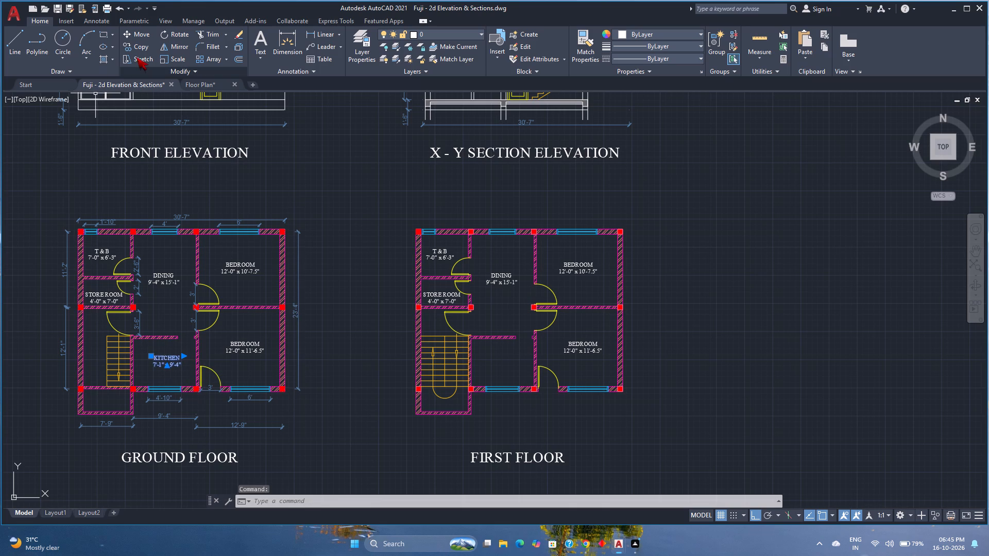
click(137, 50)
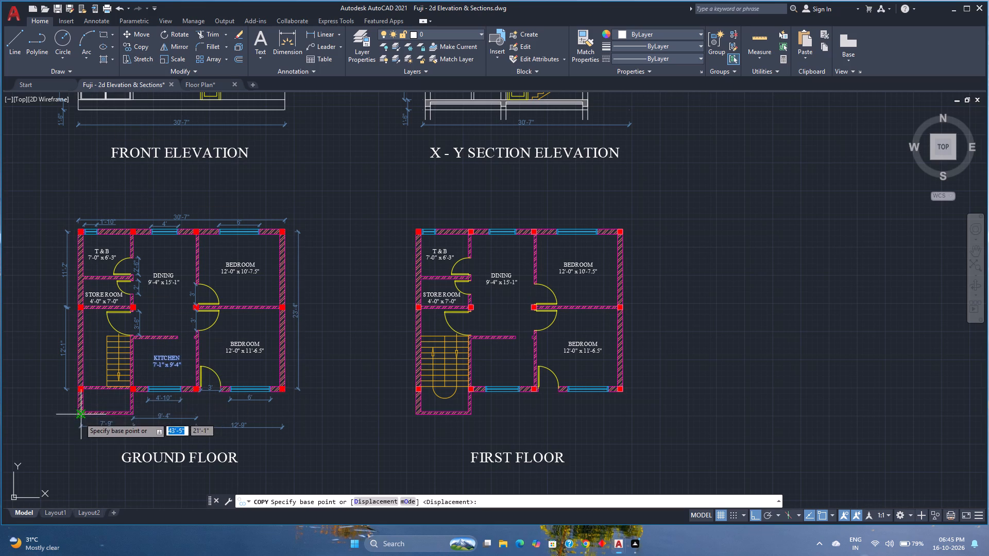
scroll(79, 417, up, 1)
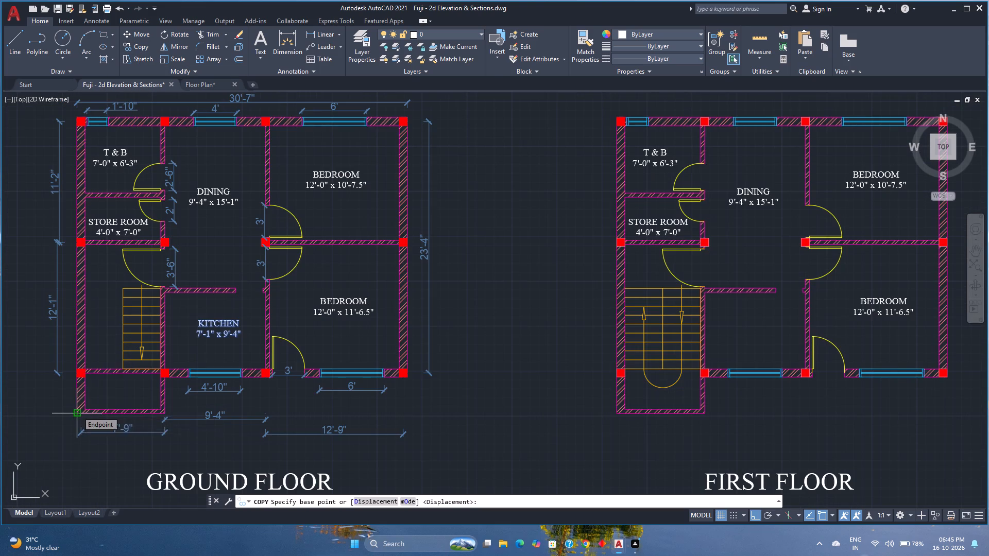
click(74, 415)
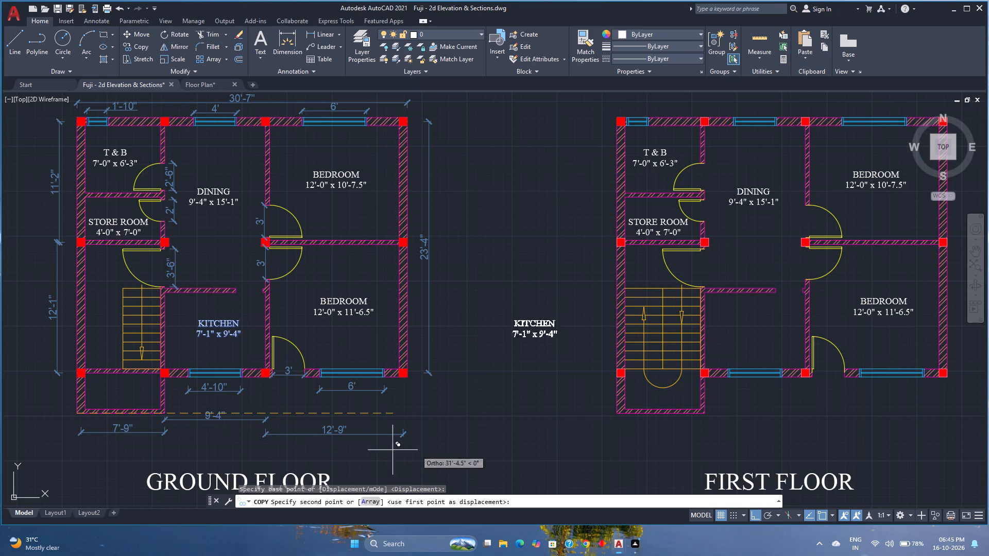
click(615, 415)
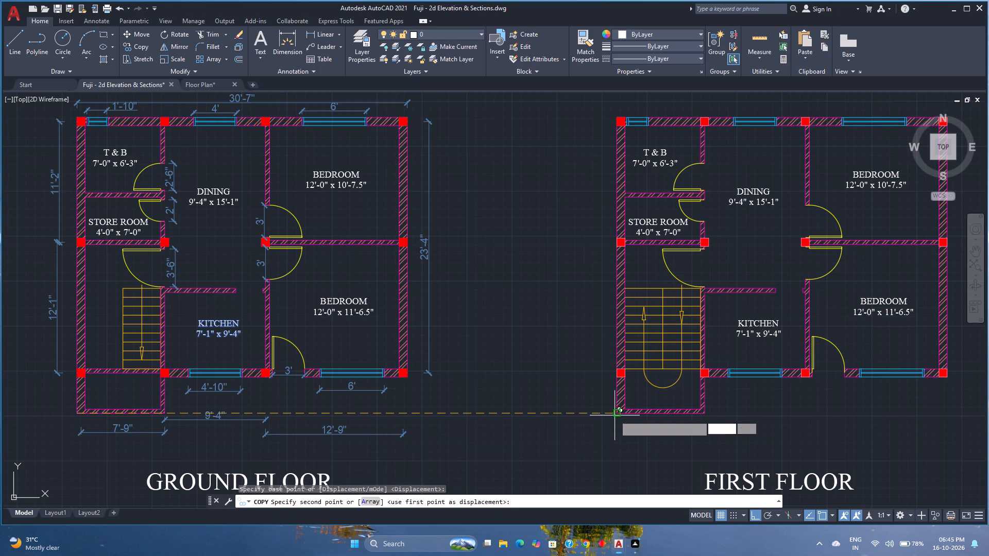
key(Escape)
key(Escape)
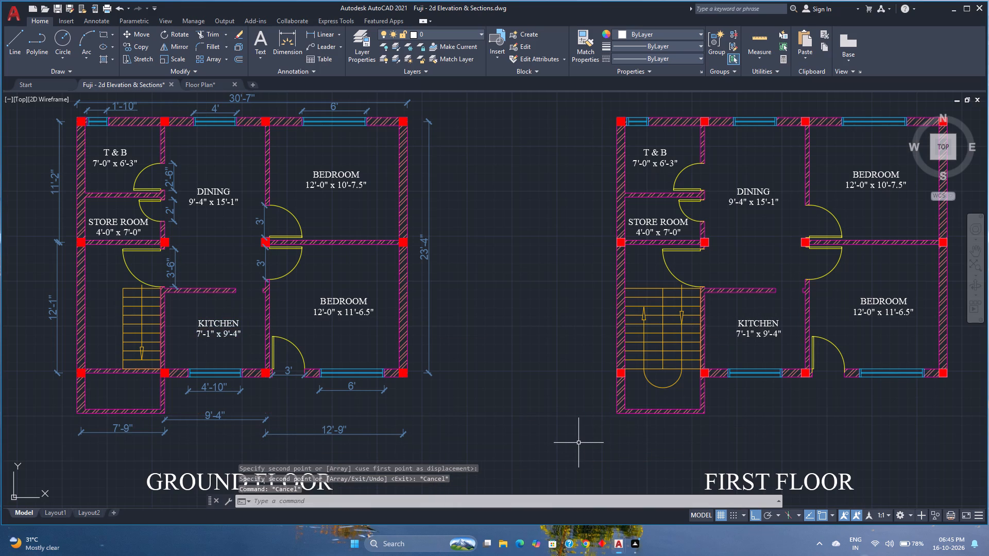
Save the drawing with the copied kitchen label.
scroll(578, 441, down, 2)
middle_drag(575, 440, 512, 393)
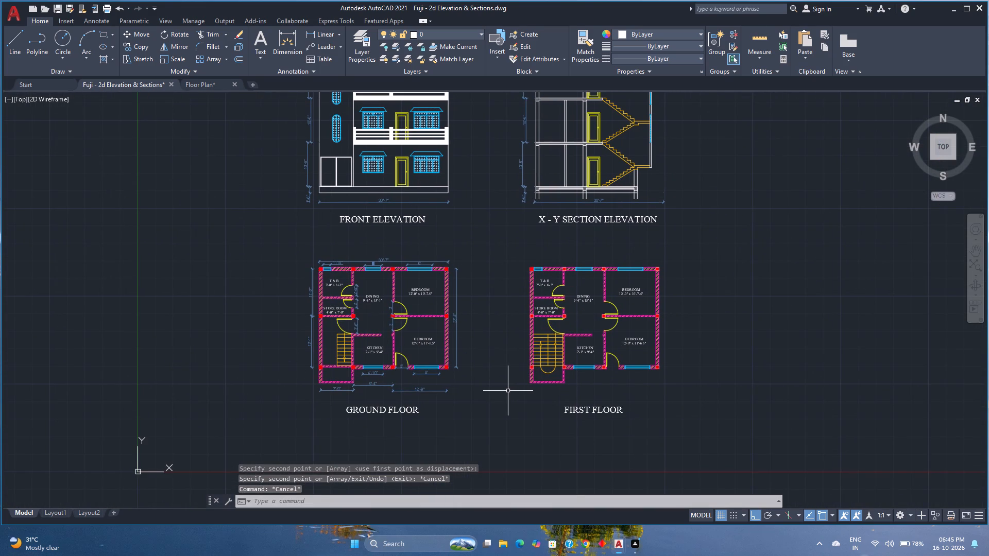
key(ctrl+s)
Examine the ground and first floor plans side by side, comparing their room labels and dimensions.
scroll(548, 362, up, 1)
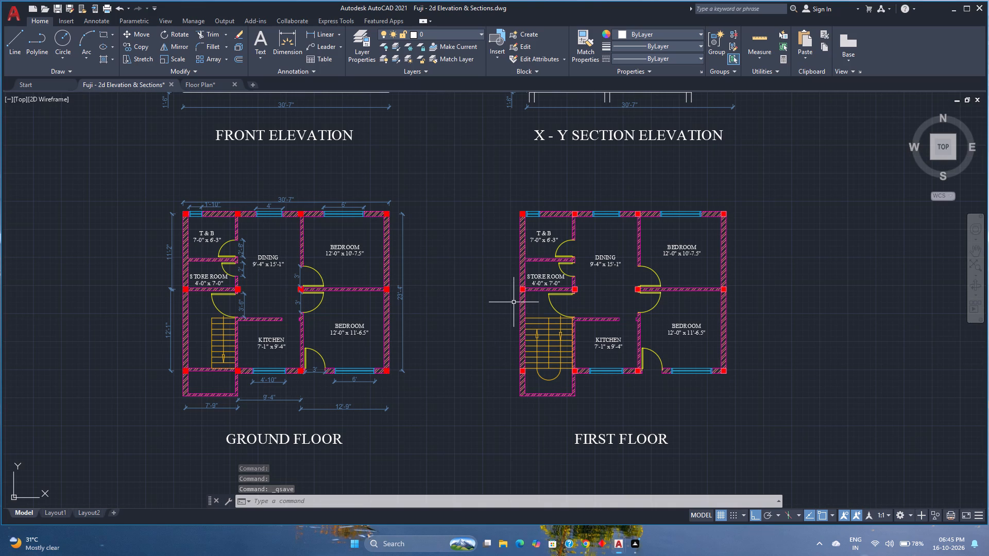
scroll(560, 288, down, 1)
middle_drag(560, 288, 511, 304)
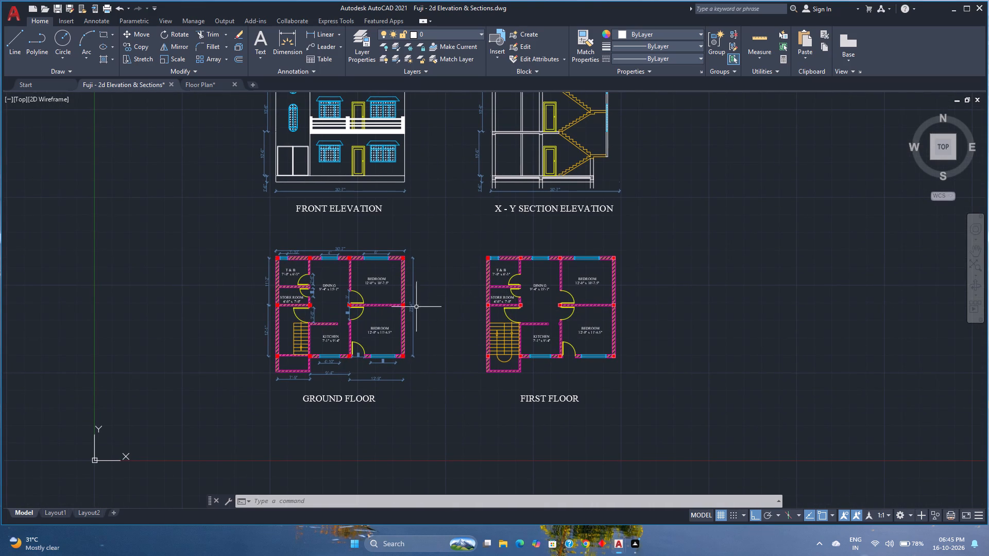
scroll(419, 333, up, 1)
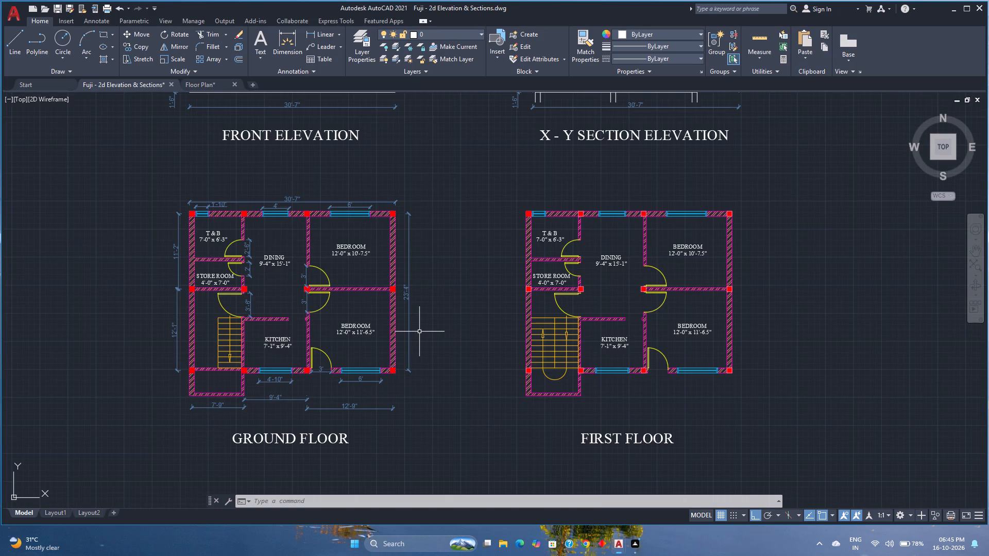
scroll(419, 331, up, 1)
scroll(419, 323, down, 1)
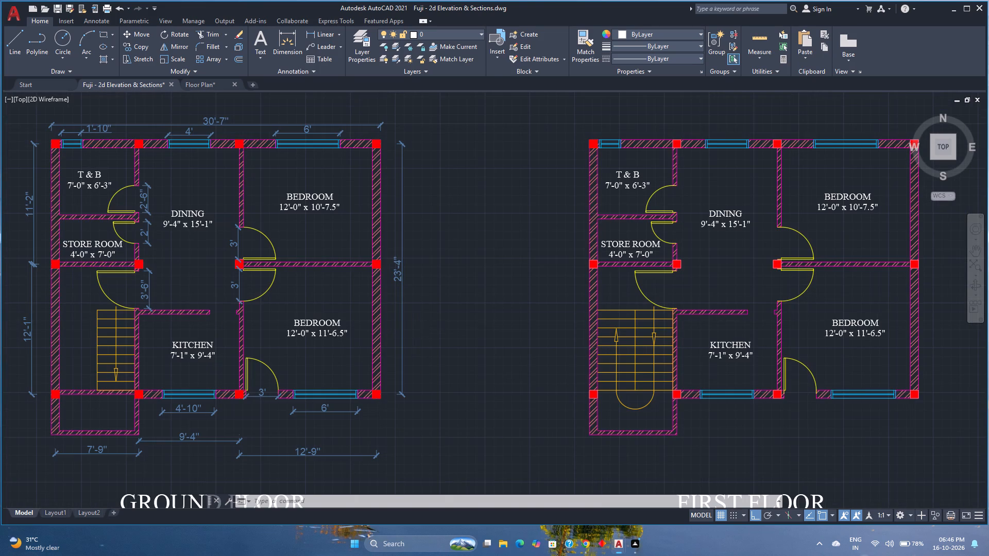
scroll(419, 323, down, 1)
scroll(419, 323, up, 1)
middle_drag(419, 323, 414, 323)
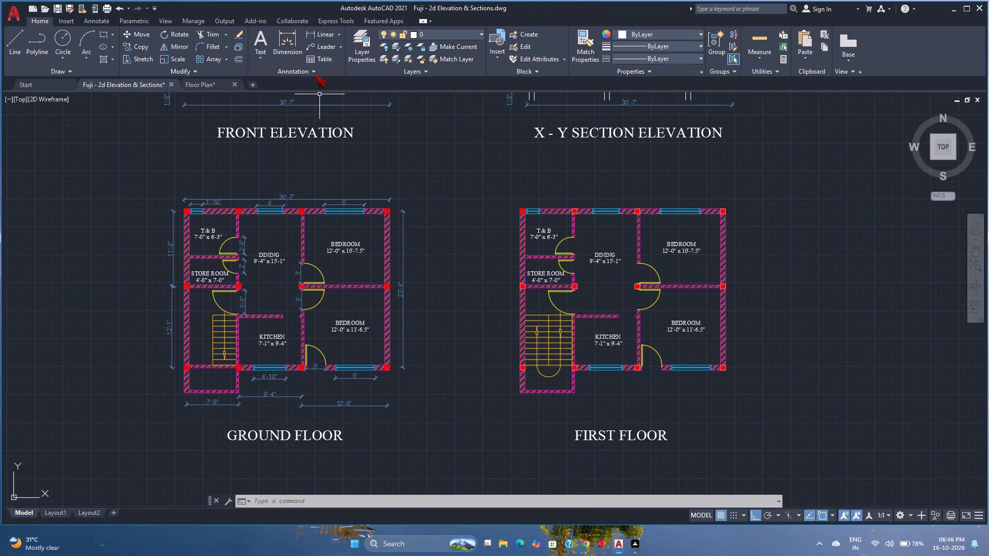
Dimension the first floor's stair-side wall between its inner corners, from the stair column to the T & B corner, placing it outside the plan.
click(292, 48)
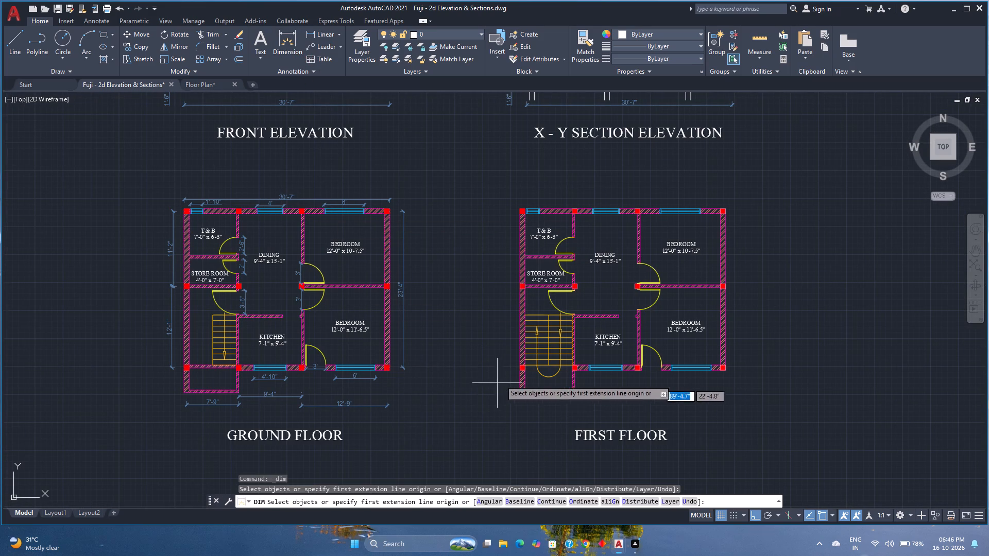
scroll(518, 363, up, 2)
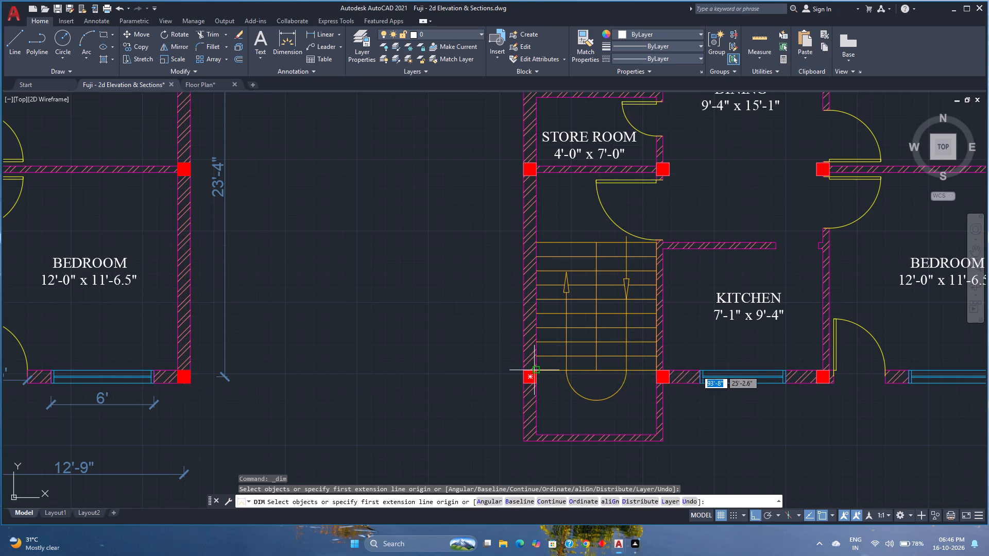
click(537, 370)
scroll(533, 369, down, 3)
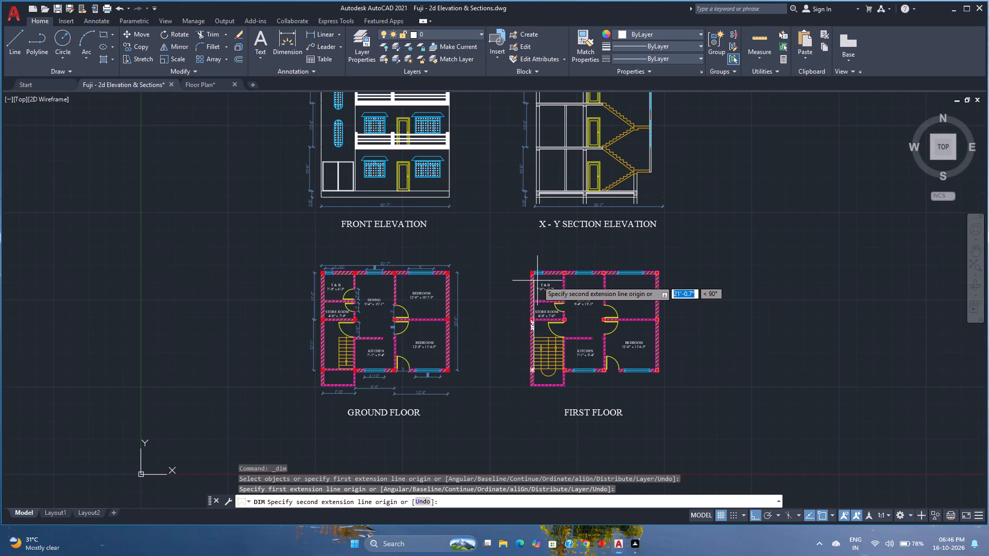
scroll(536, 281, up, 3)
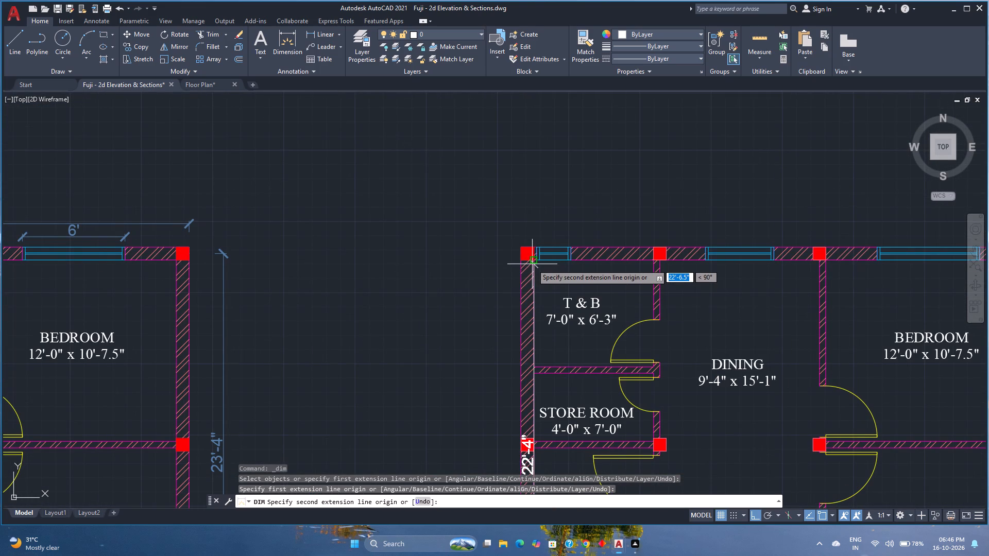
scroll(534, 262, up, 3)
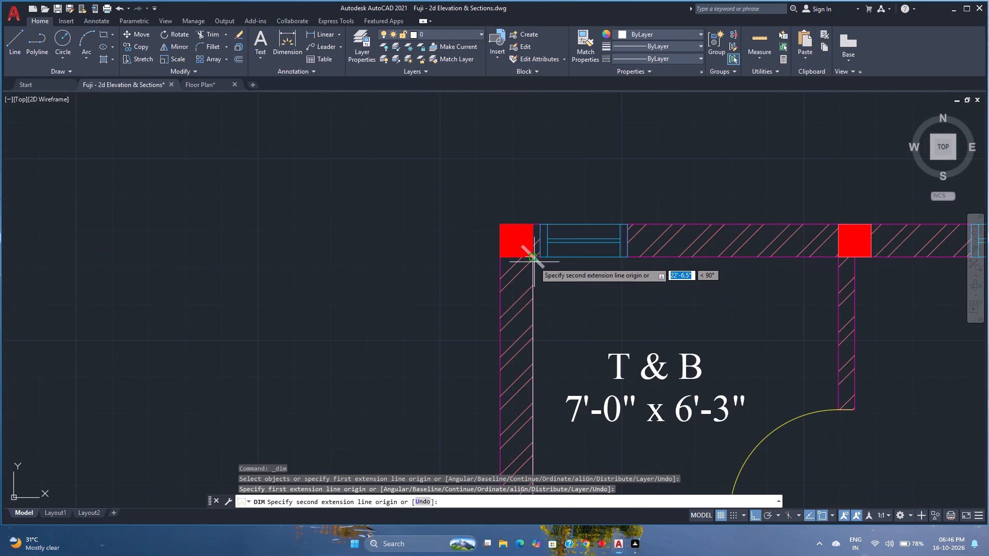
click(532, 260)
scroll(531, 260, down, 3)
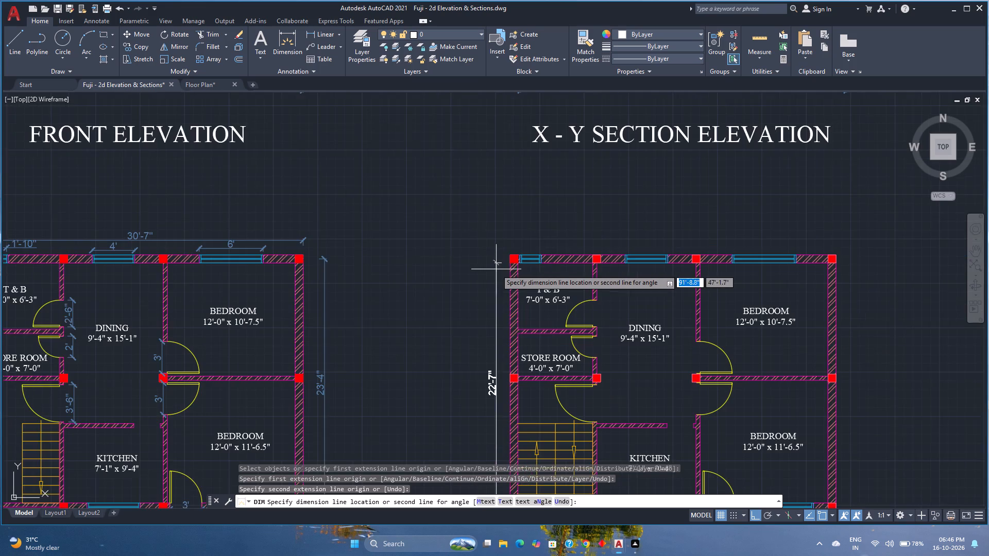
middle_drag(496, 269, 457, 238)
click(453, 243)
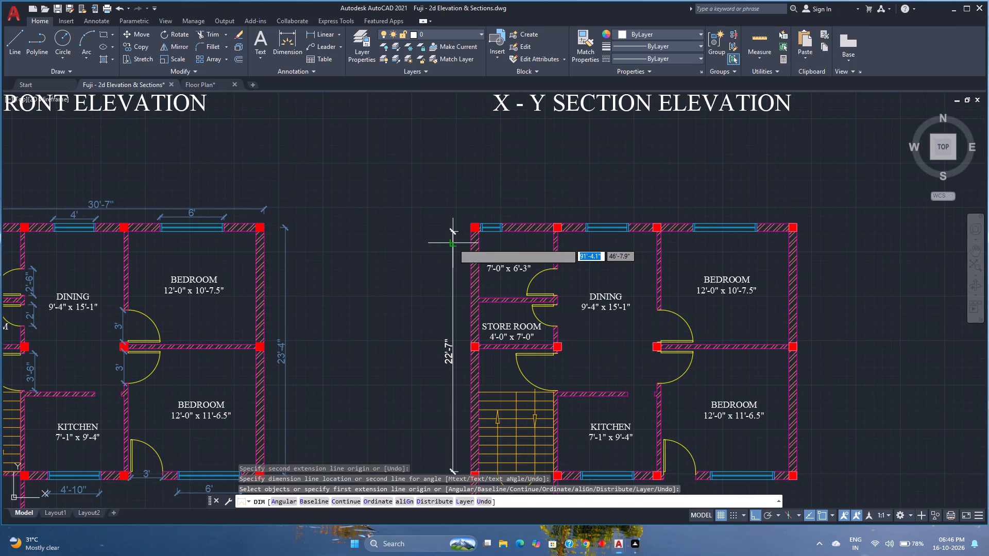
Dimension the first floor's clear interior width along the window wall from the T & B to the bedroom, placing it above the plan.
scroll(453, 243, down, 2)
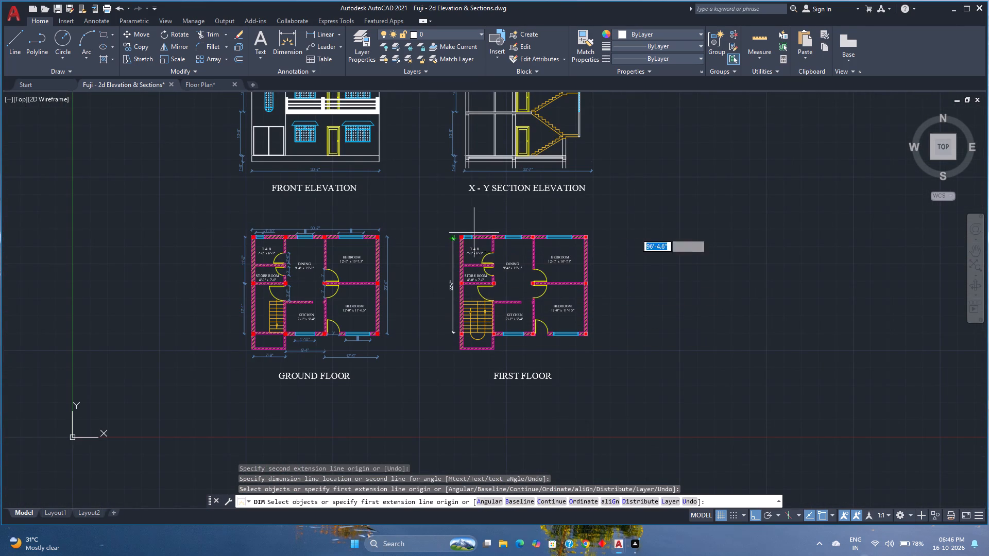
scroll(471, 240, up, 4)
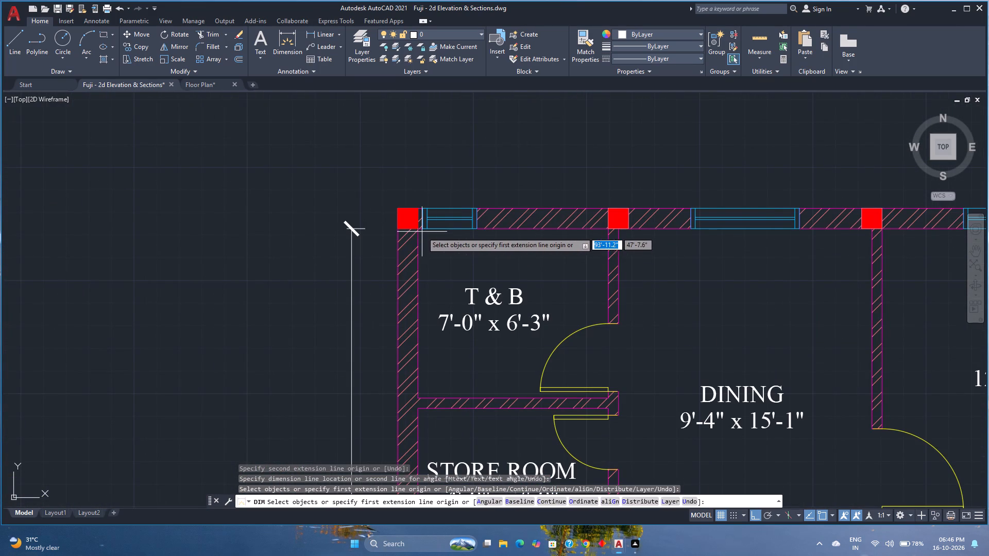
click(420, 230)
scroll(420, 230, down, 3)
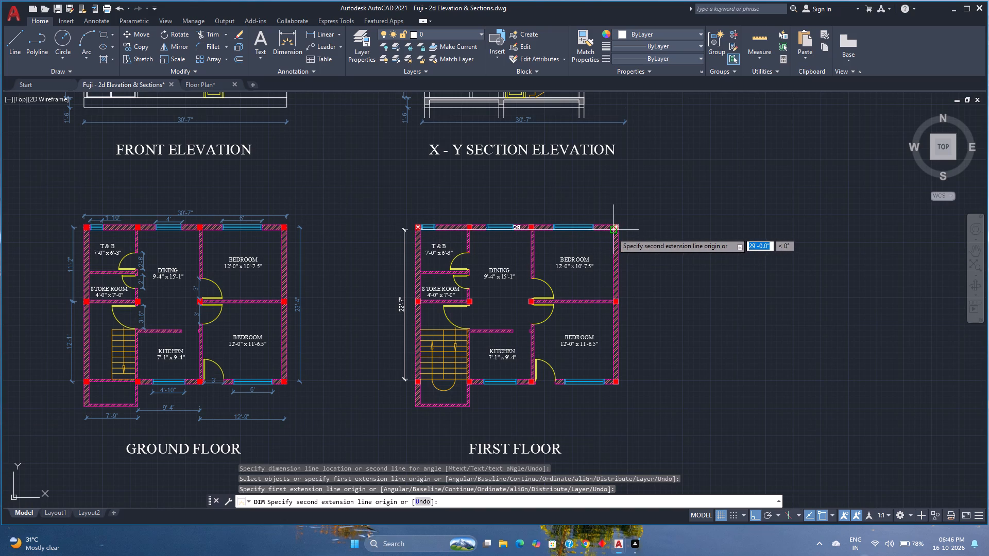
click(612, 232)
click(605, 211)
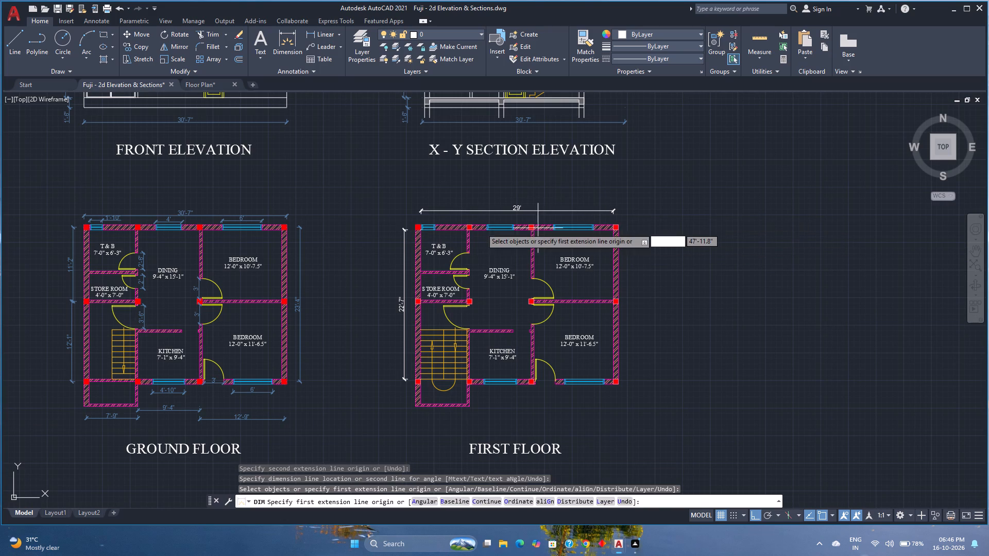
Dimension the first floor's overall outer width from the stair projection's corner to the kitchen-side bedroom's outer corner, below the plan.
middle_drag(496, 408, 474, 406)
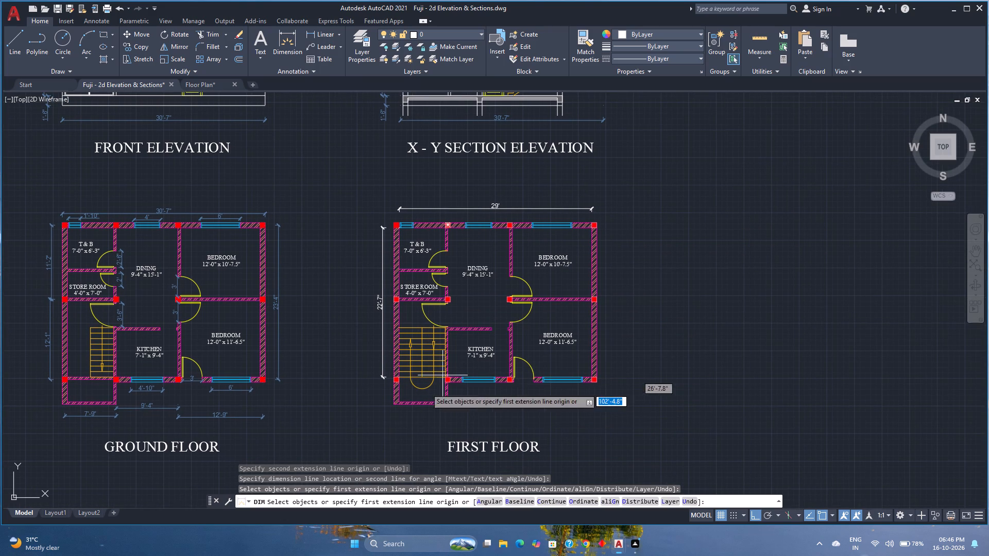
click(393, 406)
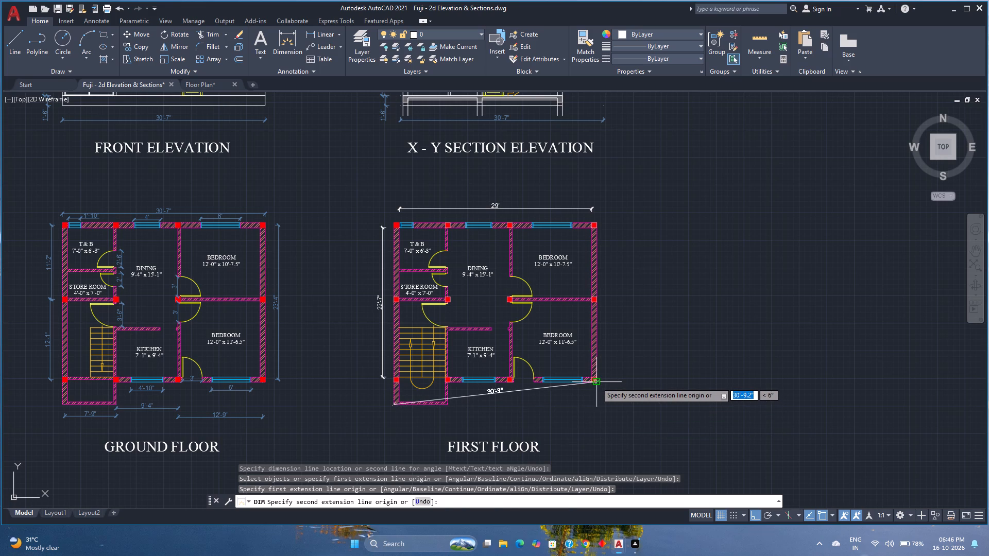
click(596, 382)
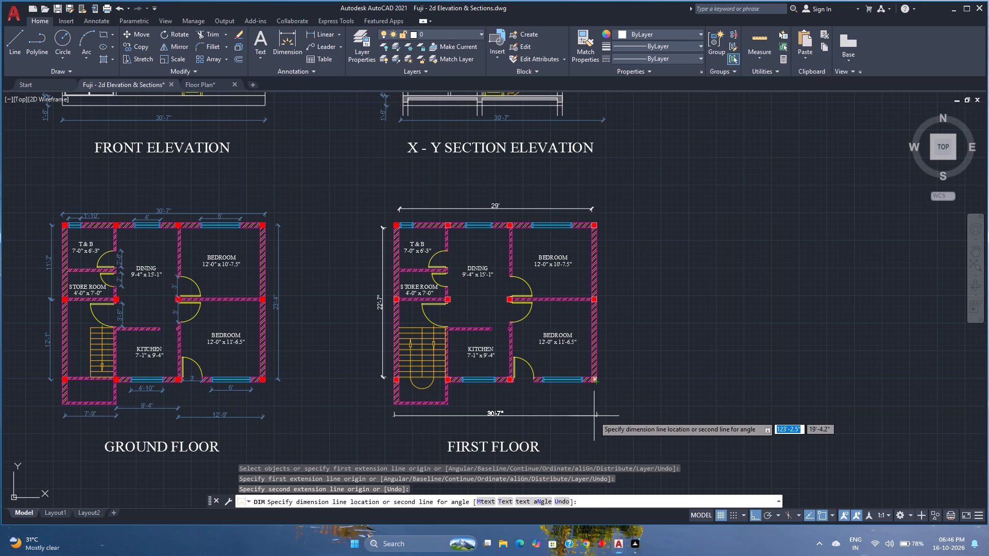
middle_drag(591, 415, 580, 395)
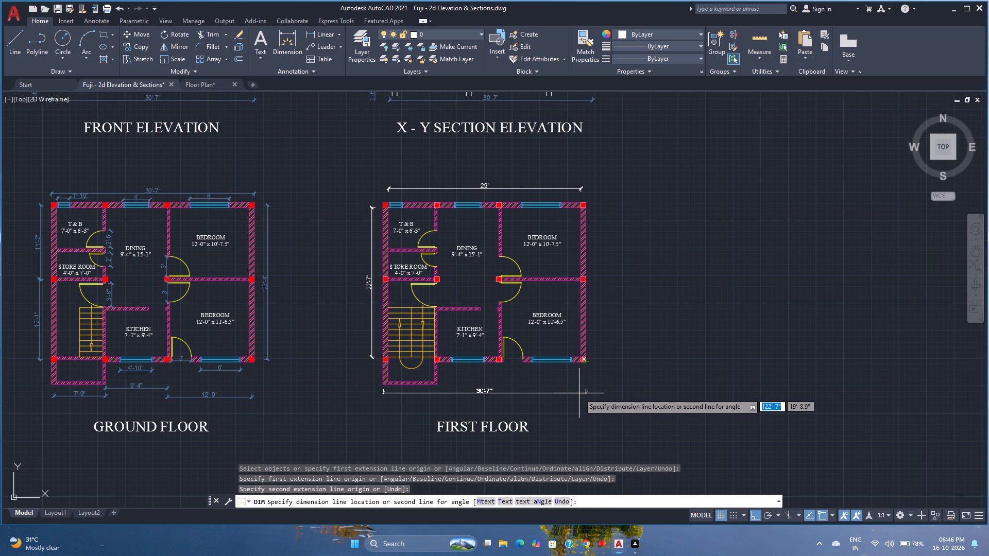
click(579, 393)
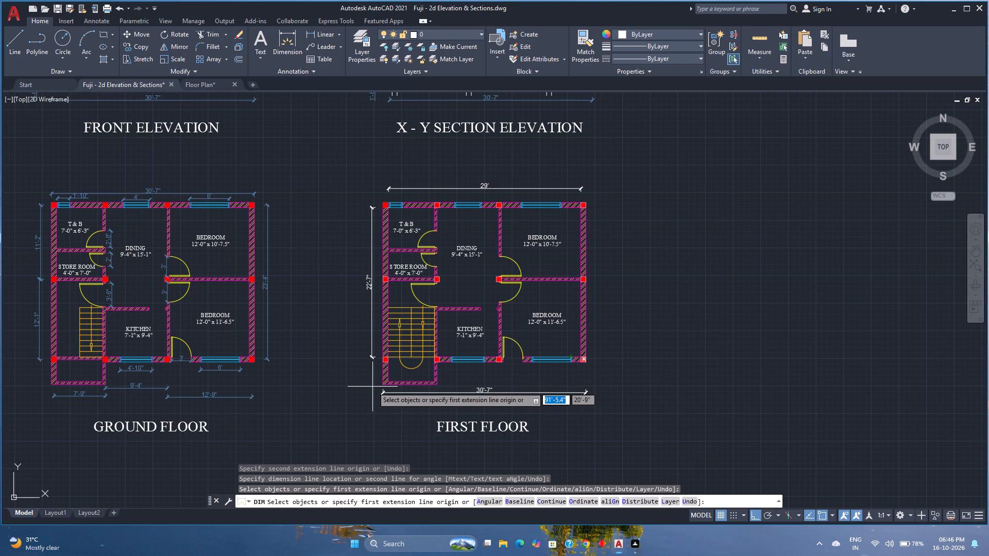
Dimension the first floor's full outer depth on the stair side, including the stair projection, outside the existing inner dimension.
scroll(378, 386, up, 1)
click(385, 384)
scroll(386, 380, down, 2)
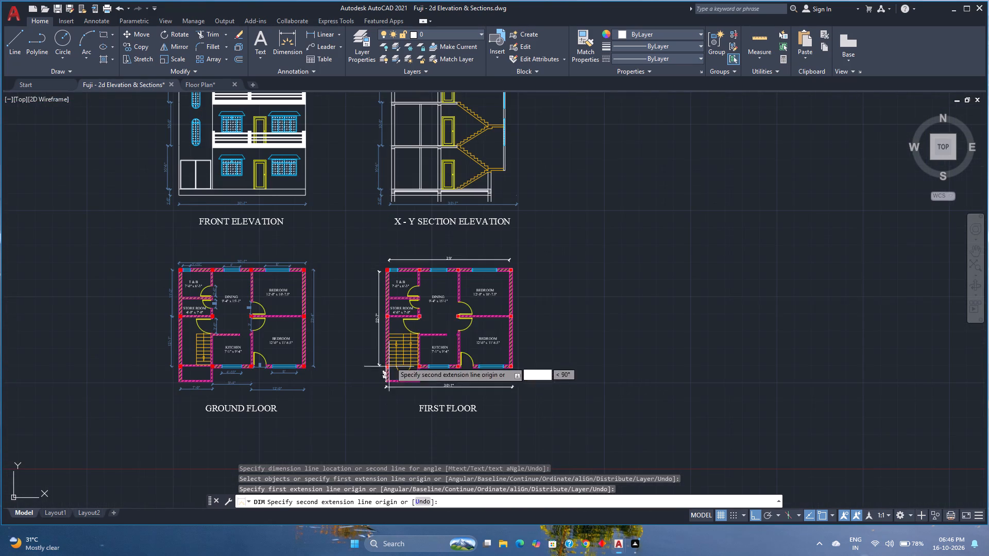
scroll(389, 272, up, 3)
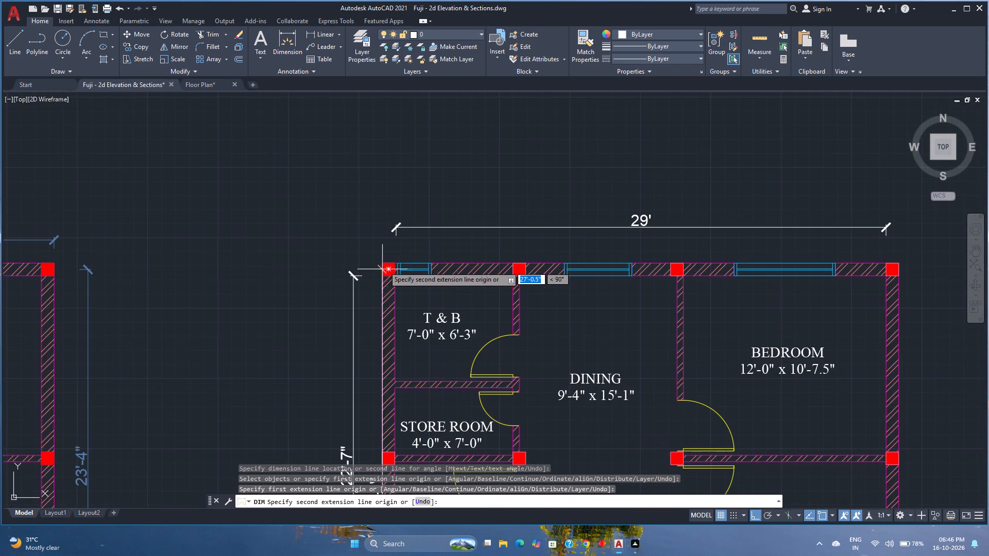
click(384, 261)
scroll(323, 262, down, 2)
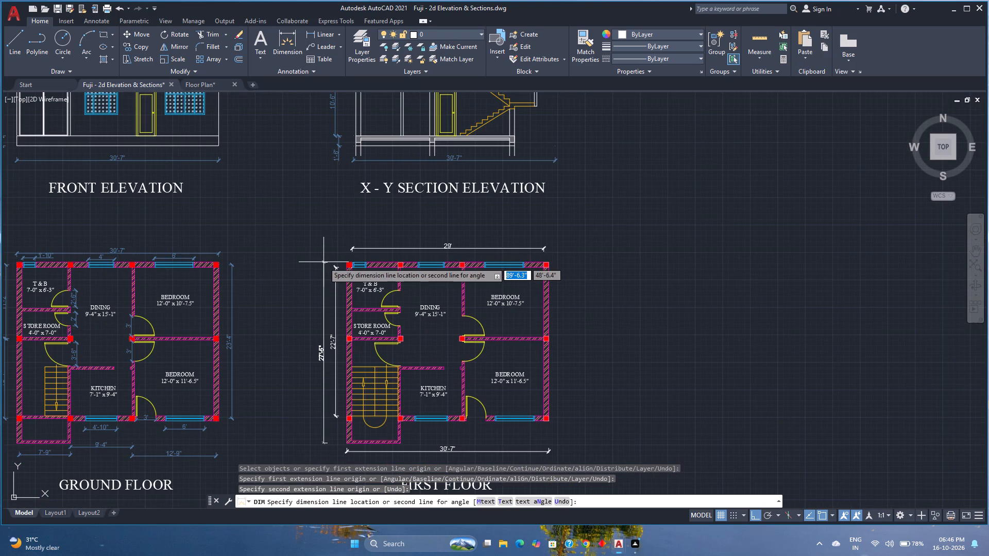
click(323, 264)
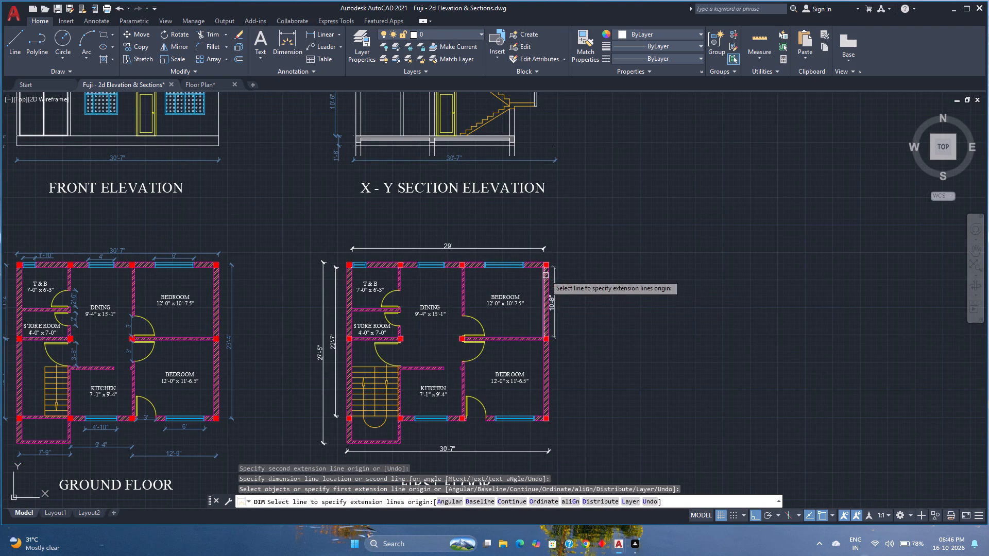
Dimension the first floor's outer depth along the bedroom-side wall, corner to corner, placing it outside the plan.
scroll(546, 263, up, 2)
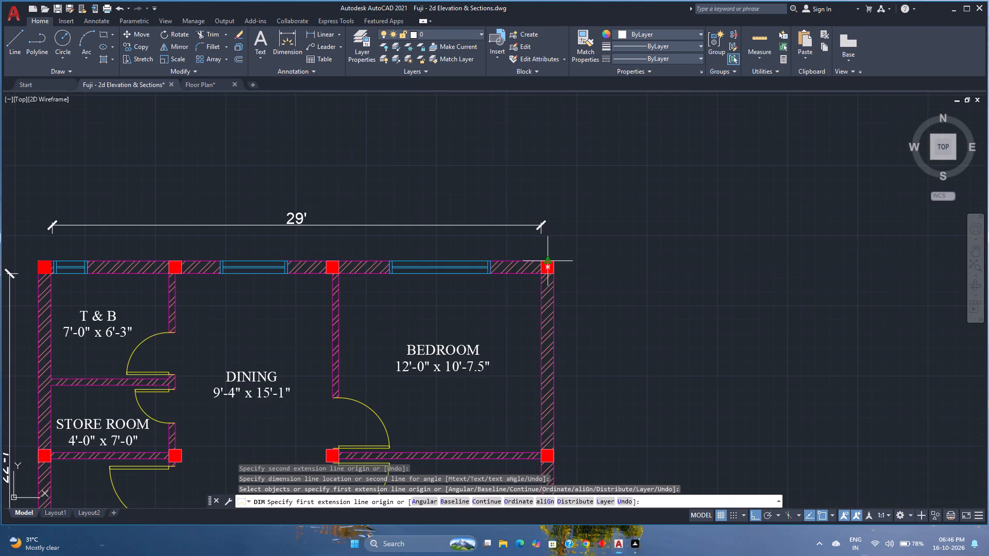
click(552, 262)
scroll(552, 262, down, 3)
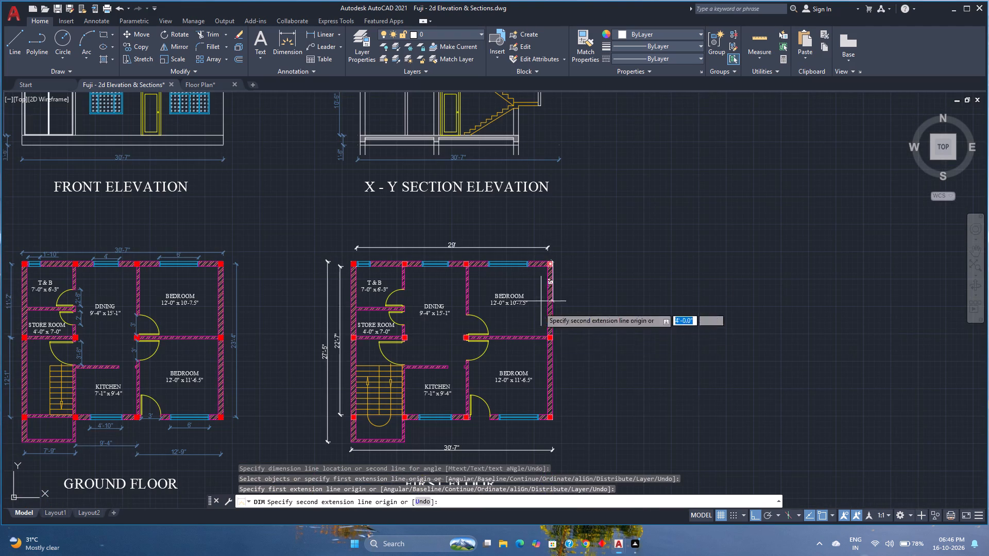
scroll(549, 425, up, 1)
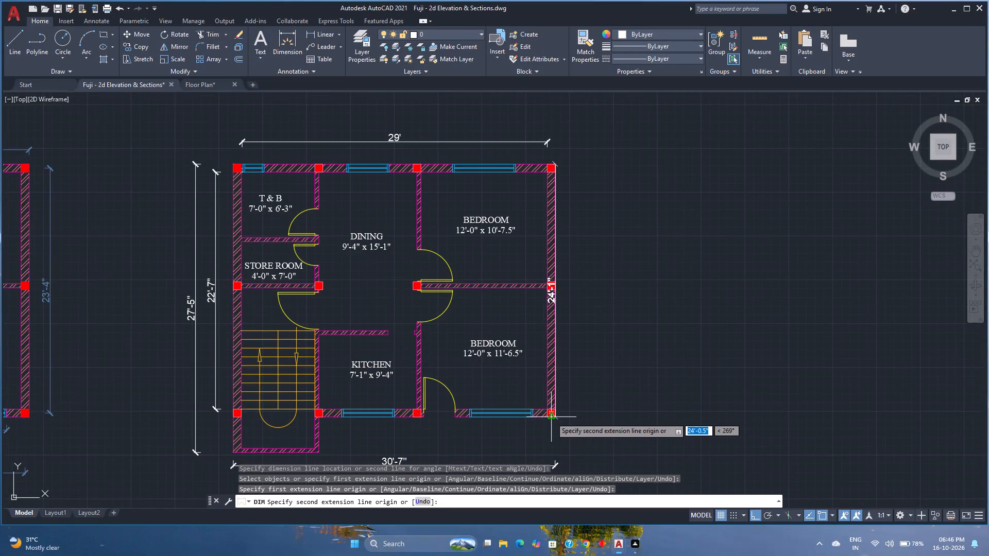
click(555, 416)
click(577, 415)
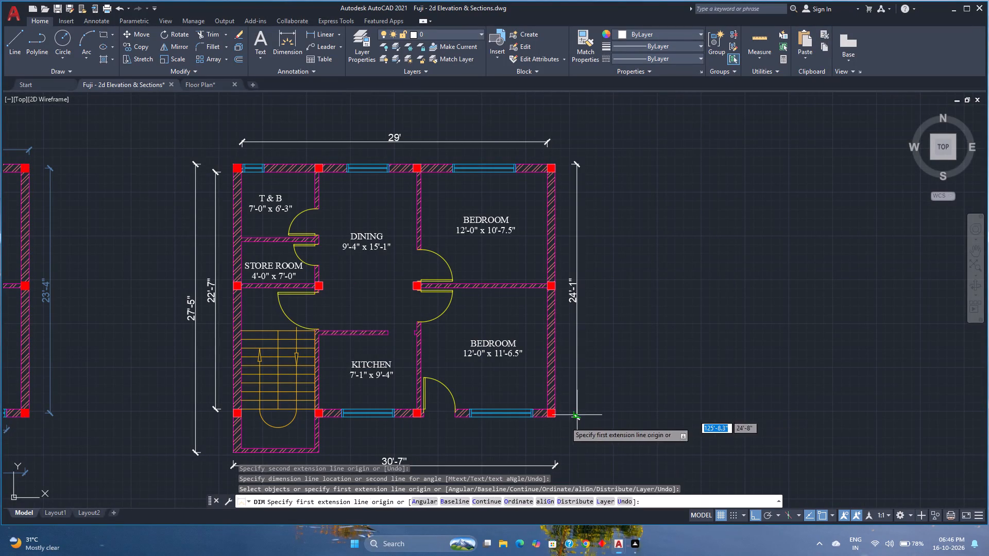
key(Escape)
Save the drawing with the new first floor dimensions.
scroll(558, 427, down, 1)
middle_drag(557, 426, 556, 423)
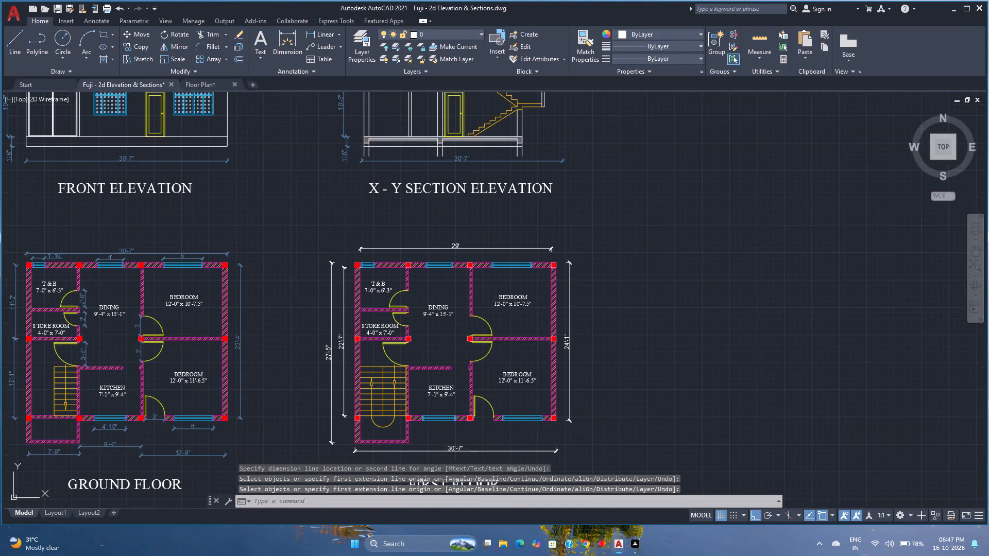
middle_drag(556, 423, 557, 363)
key(ctrl+s)
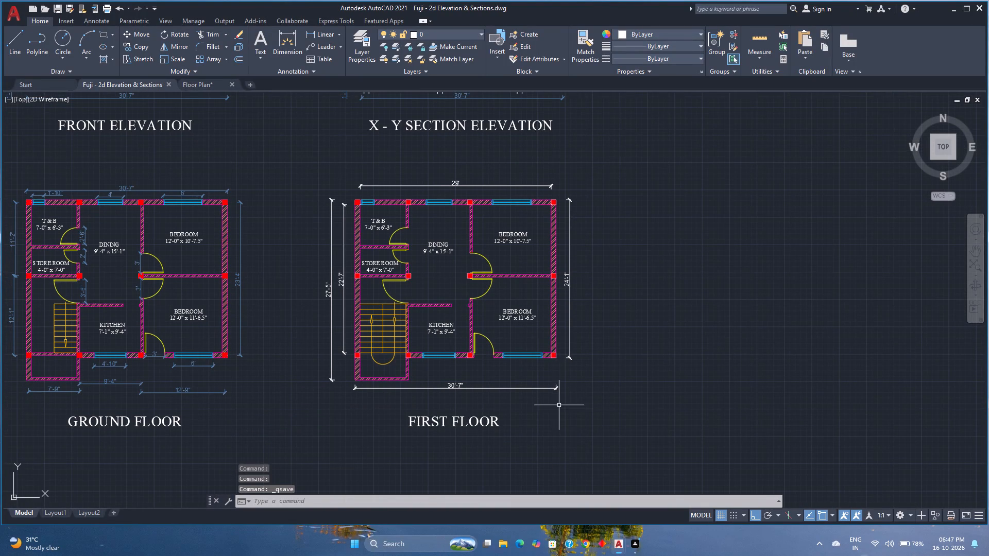
Select all the new first floor dimensions with Select Similar and assign them to the Dimensions layer.
click(547, 388)
right_click(547, 388)
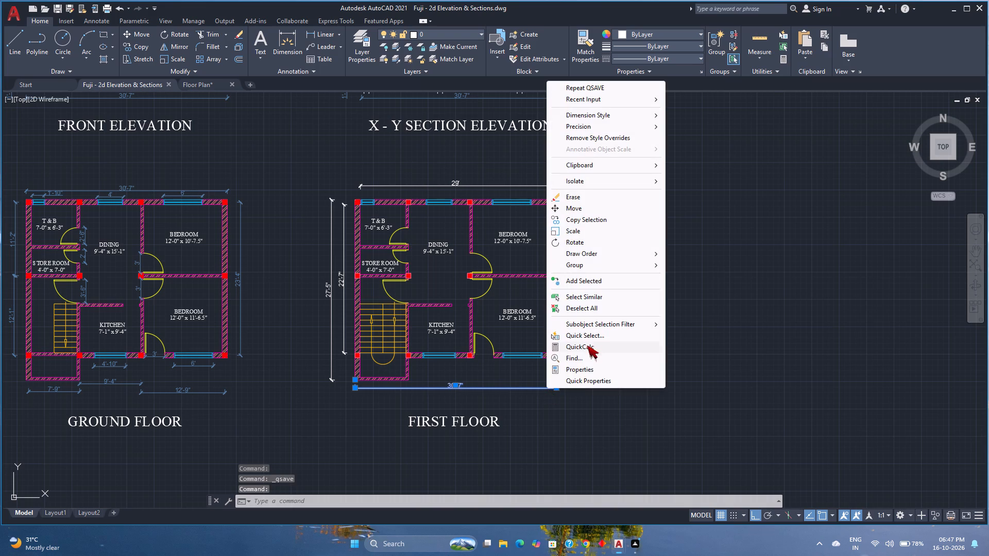
click(586, 300)
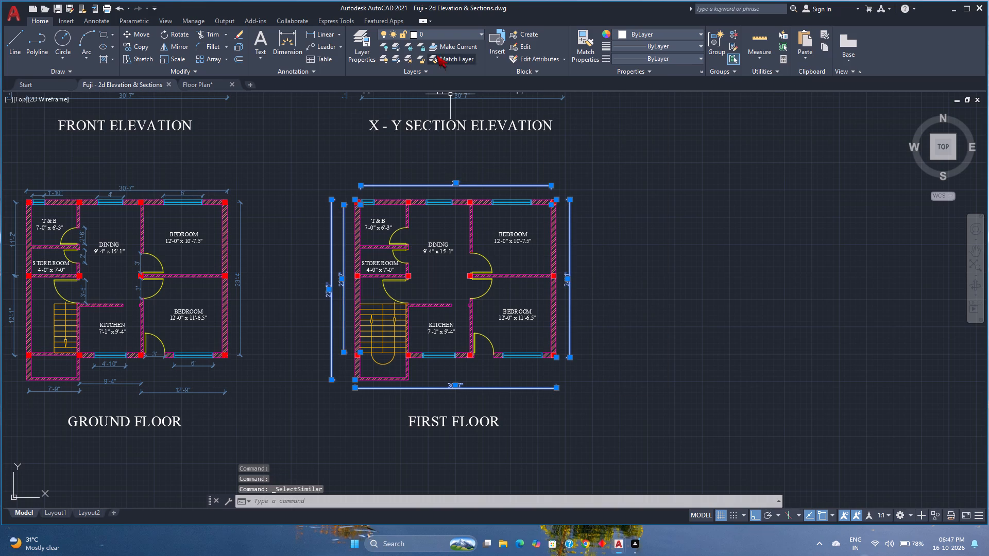
click(451, 35)
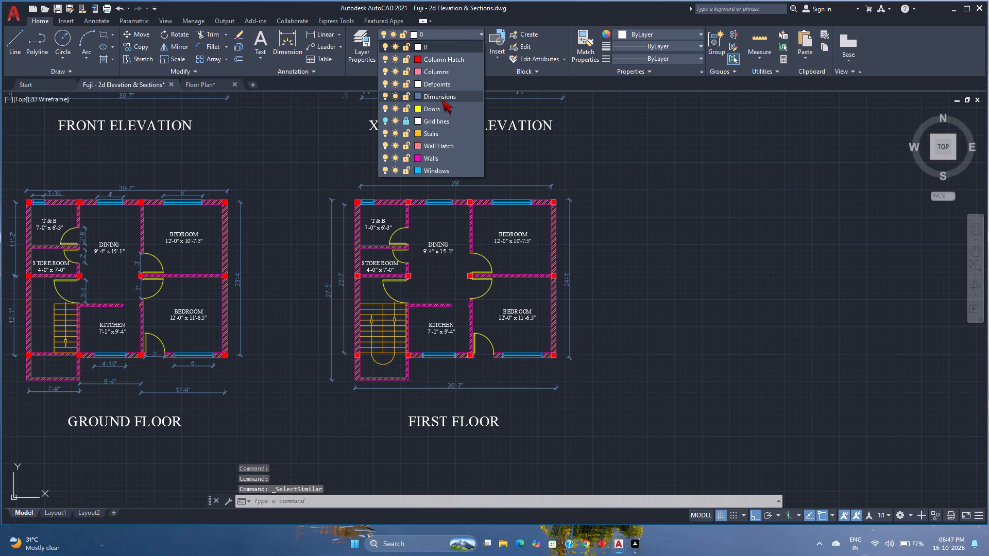
click(441, 100)
key(Escape)
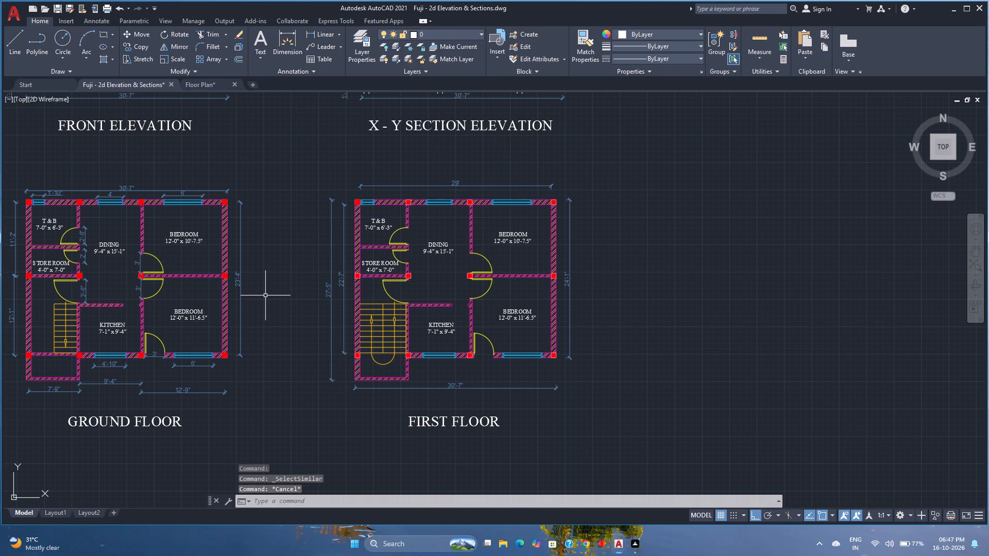
Save the drawing with the first floor dimensions on their new layer.
key(ctrl+s)
Turn on the Grid lines layer so the grid shows across the elevations and floor plans.
scroll(265, 293, down, 1)
middle_drag(268, 299, 327, 341)
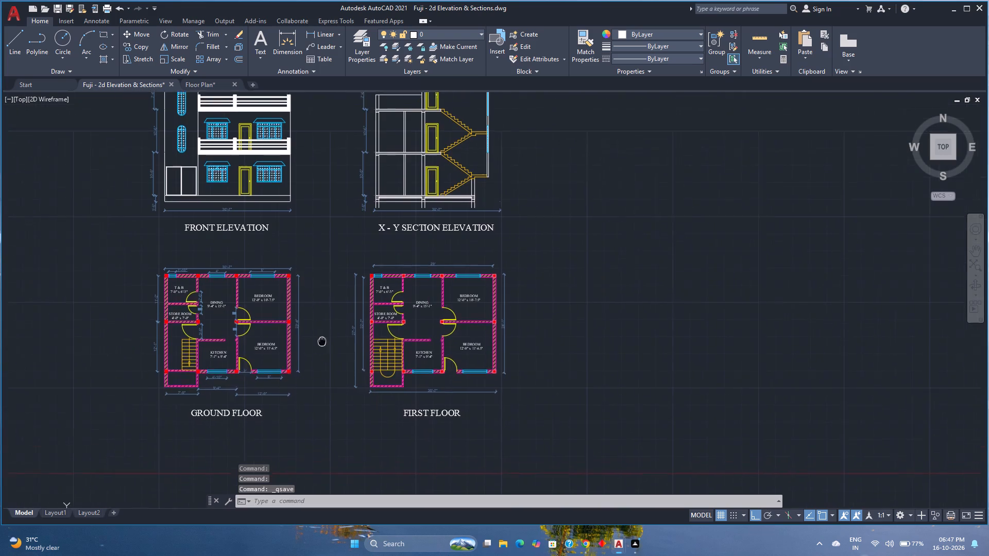
middle_drag(327, 341, 361, 349)
scroll(362, 377, down, 1)
middle_click(362, 376)
scroll(361, 378, up, 1)
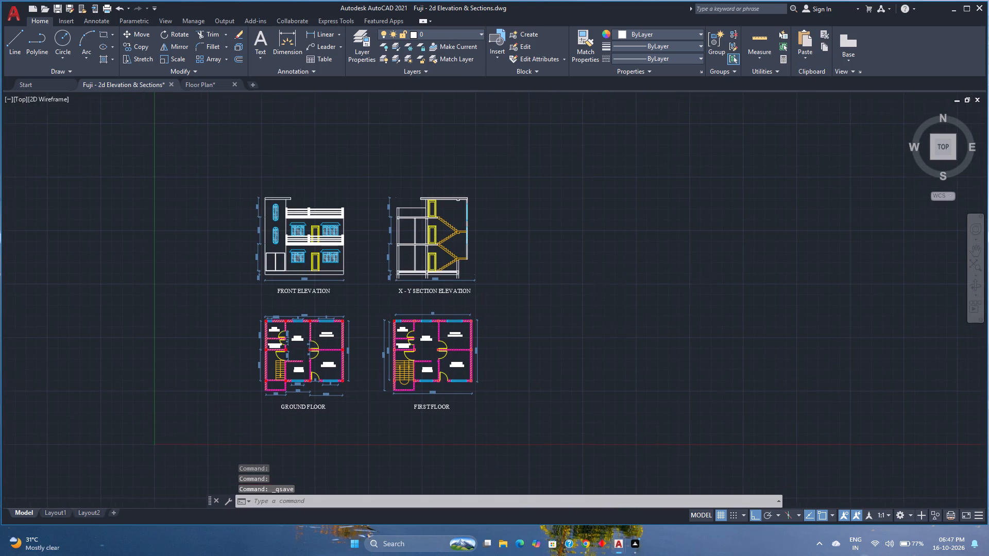
middle_drag(361, 378, 352, 398)
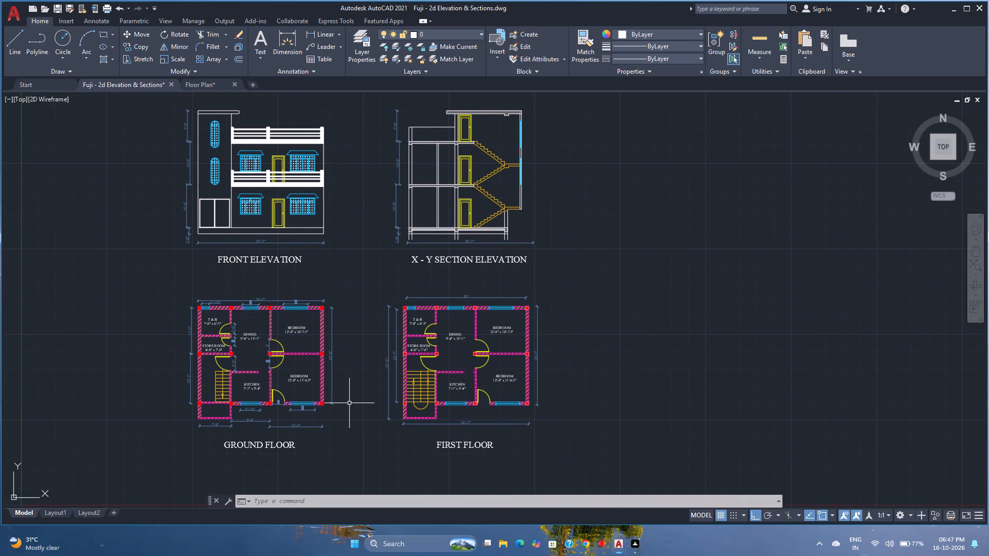
middle_drag(497, 341, 520, 390)
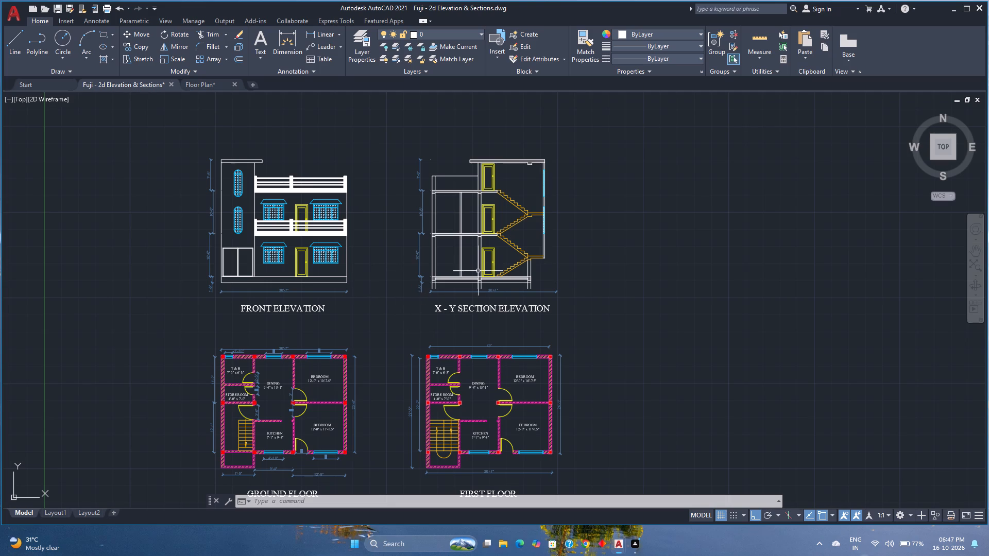
click(454, 37)
click(385, 120)
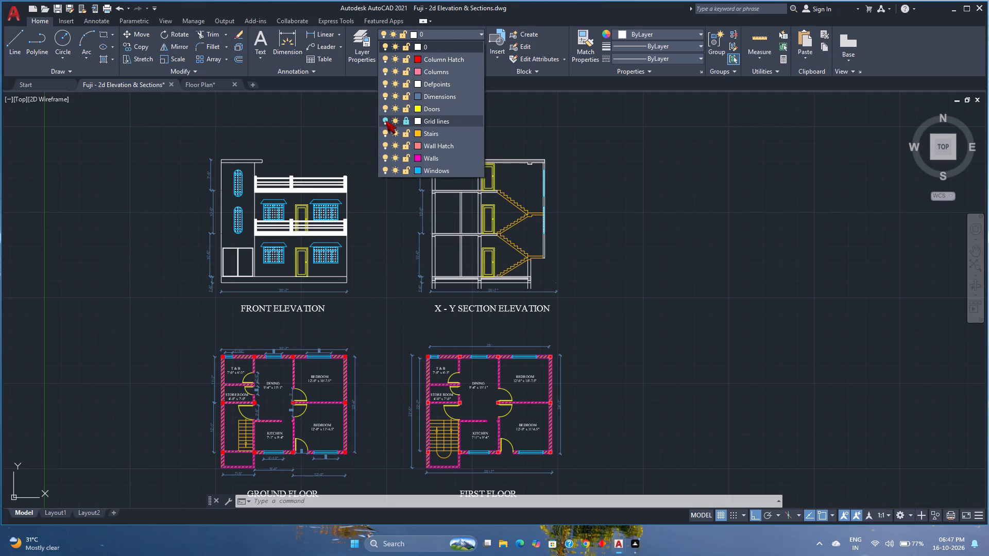
click(385, 227)
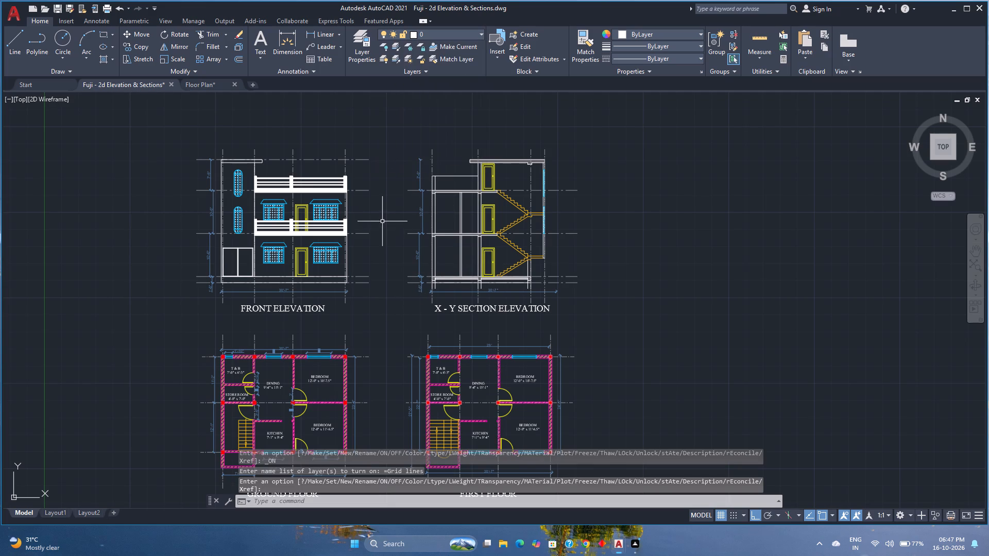
Save the drawing with the Grid lines layer turned on.
scroll(393, 309, down, 1)
middle_drag(393, 309, 379, 247)
scroll(378, 247, up, 2)
middle_drag(378, 247, 379, 285)
middle_click(379, 285)
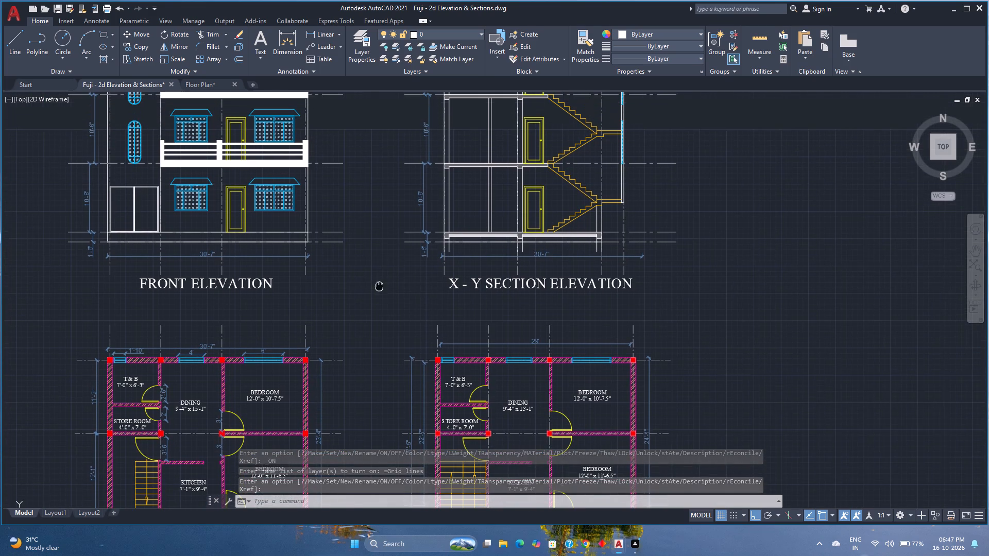
scroll(368, 280, down, 1)
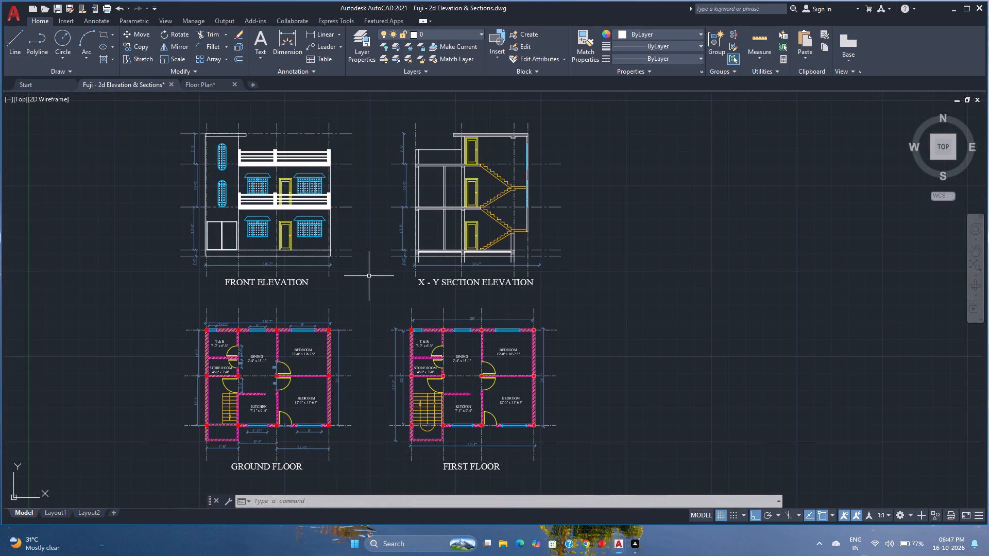
key(ctrl+s)
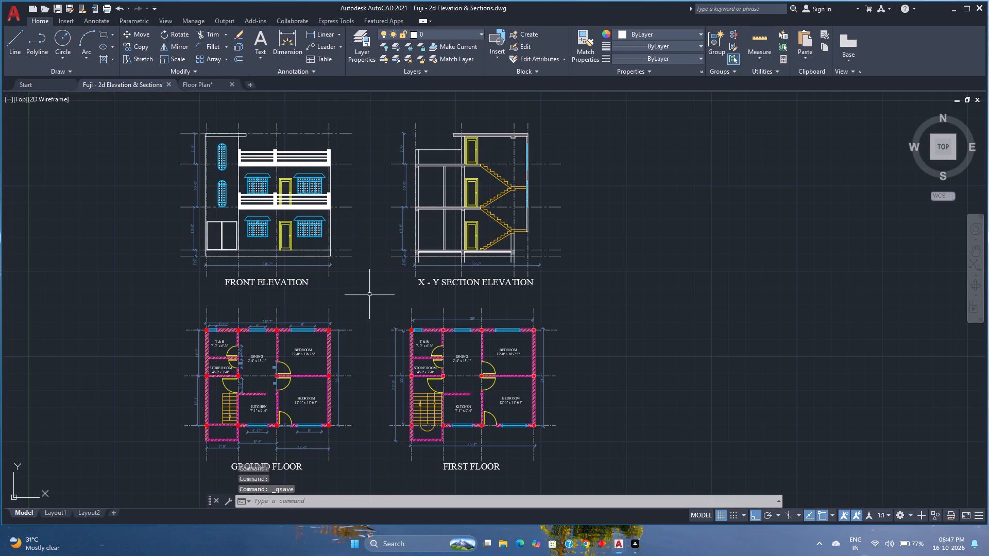
Delete the overall width dimension beneath the X - Y section elevation.
scroll(484, 271, up, 2)
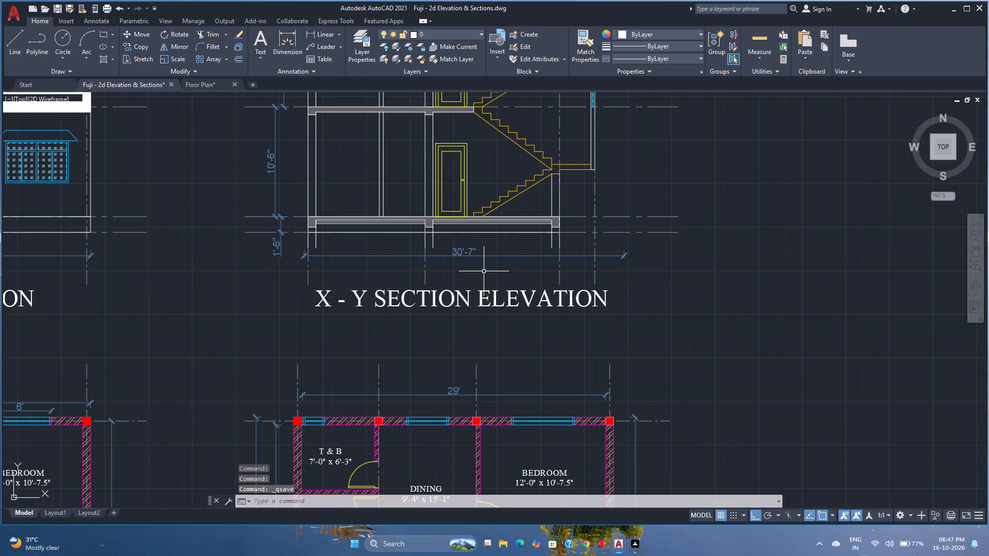
scroll(484, 271, down, 2)
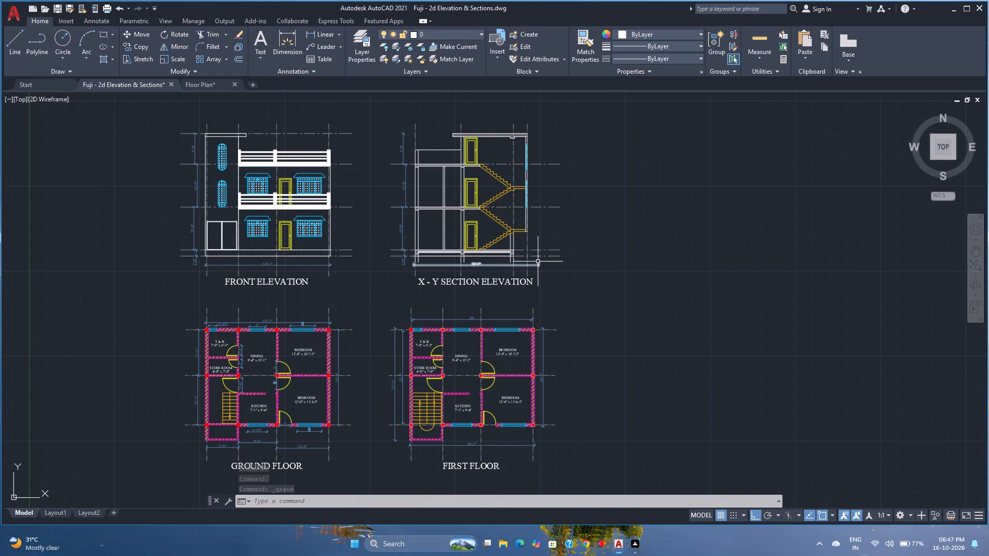
click(538, 262)
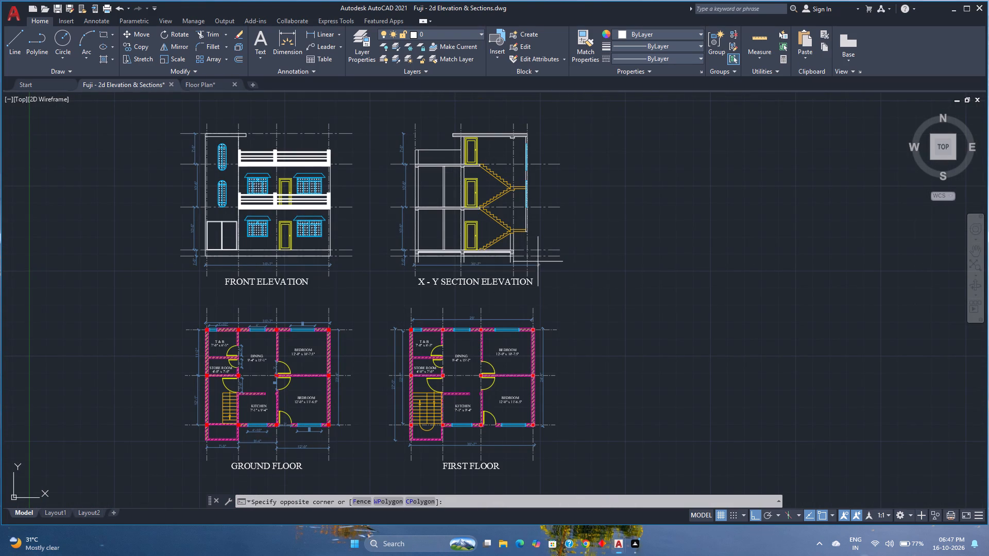
click(534, 268)
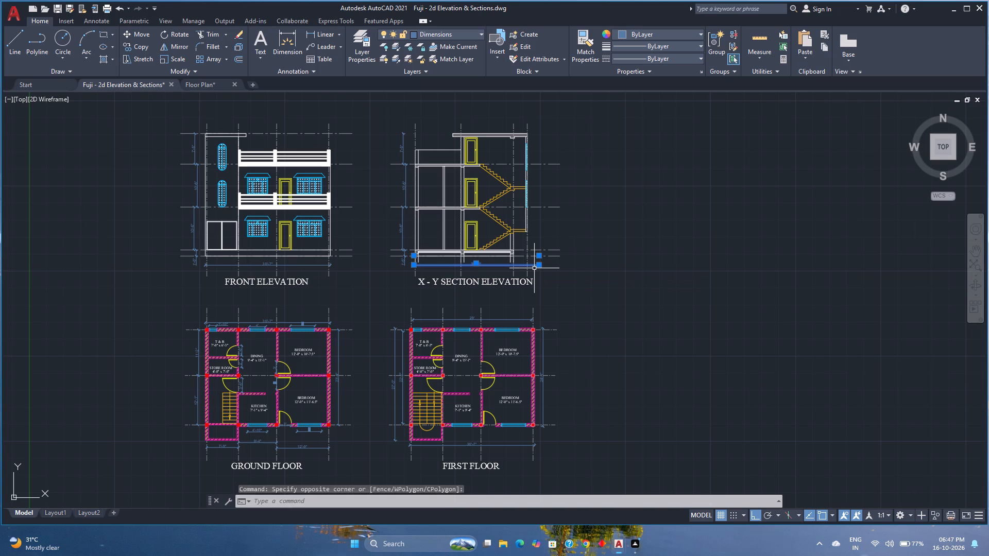
key(Delete)
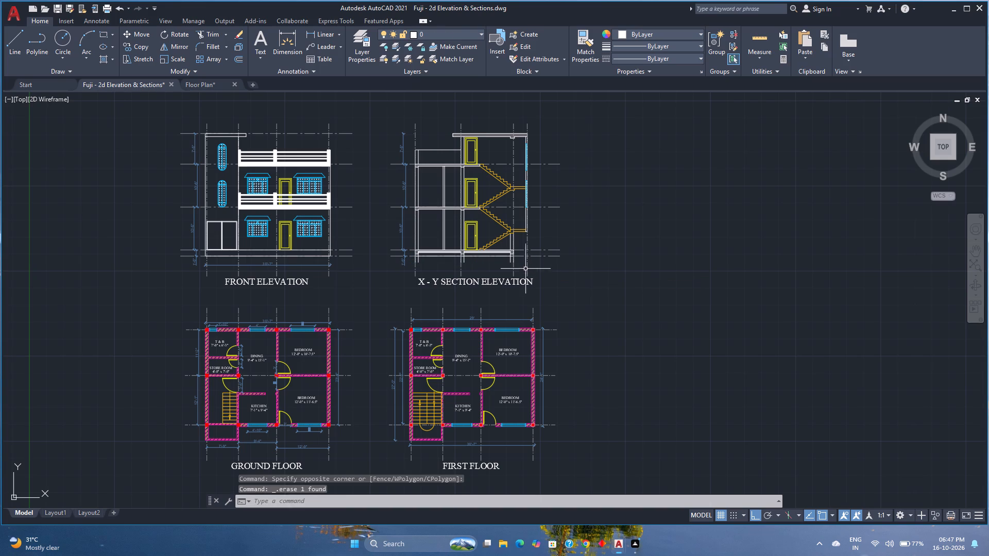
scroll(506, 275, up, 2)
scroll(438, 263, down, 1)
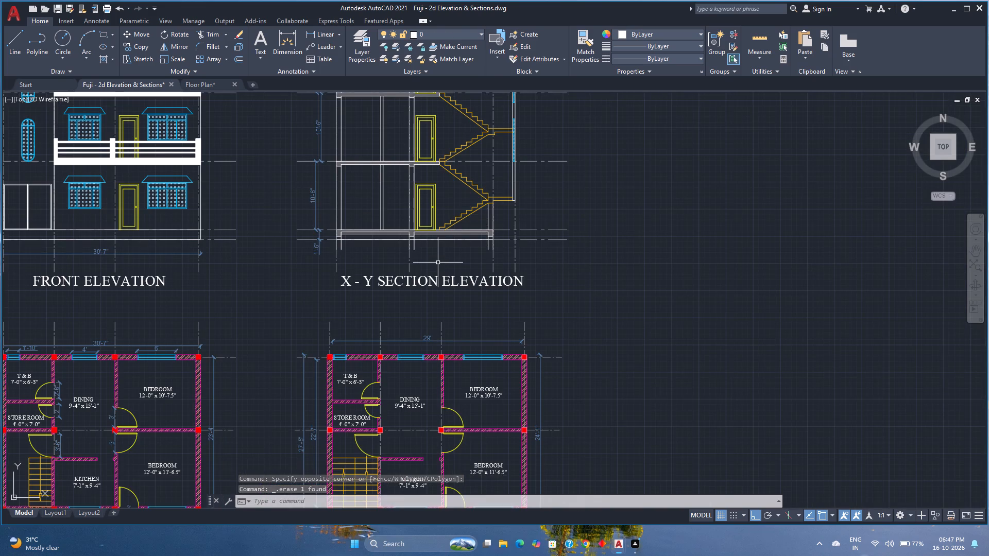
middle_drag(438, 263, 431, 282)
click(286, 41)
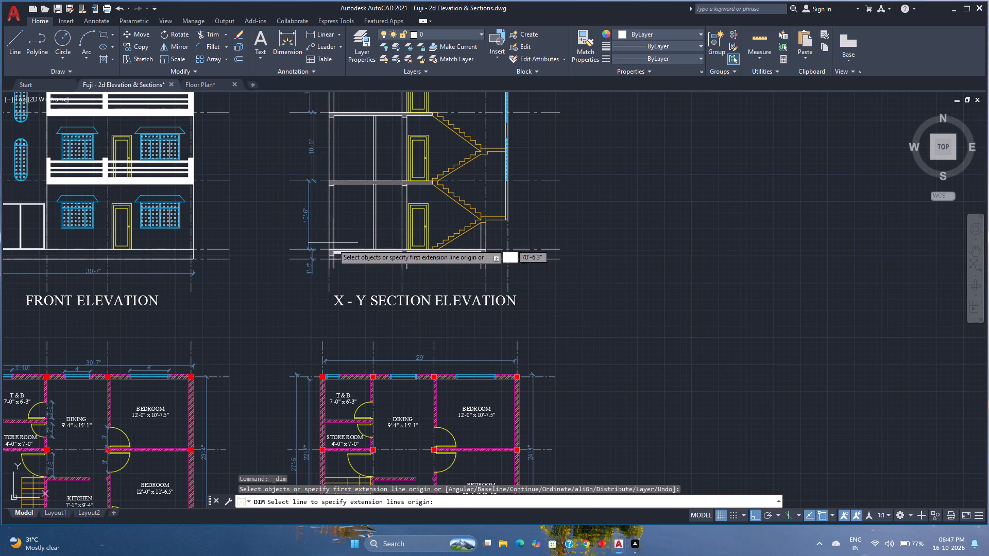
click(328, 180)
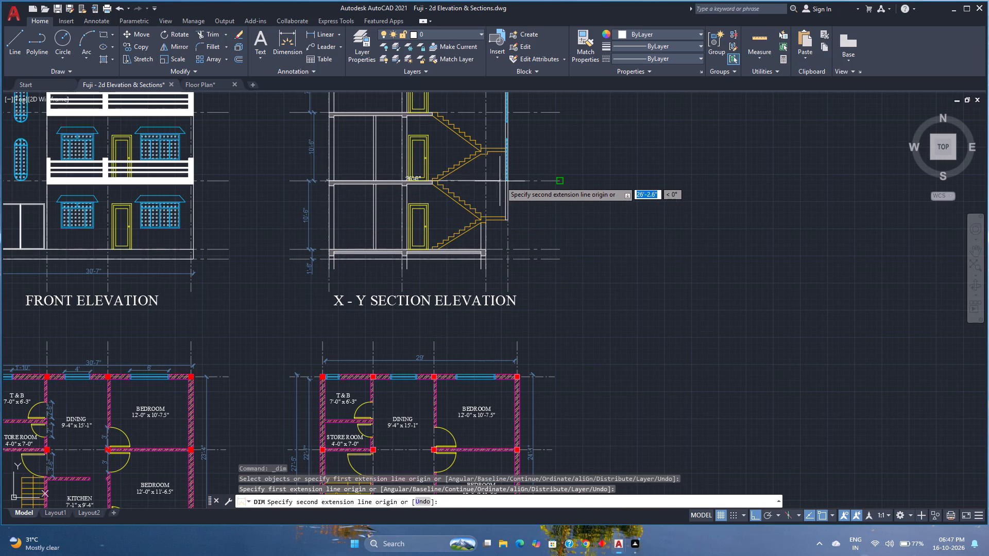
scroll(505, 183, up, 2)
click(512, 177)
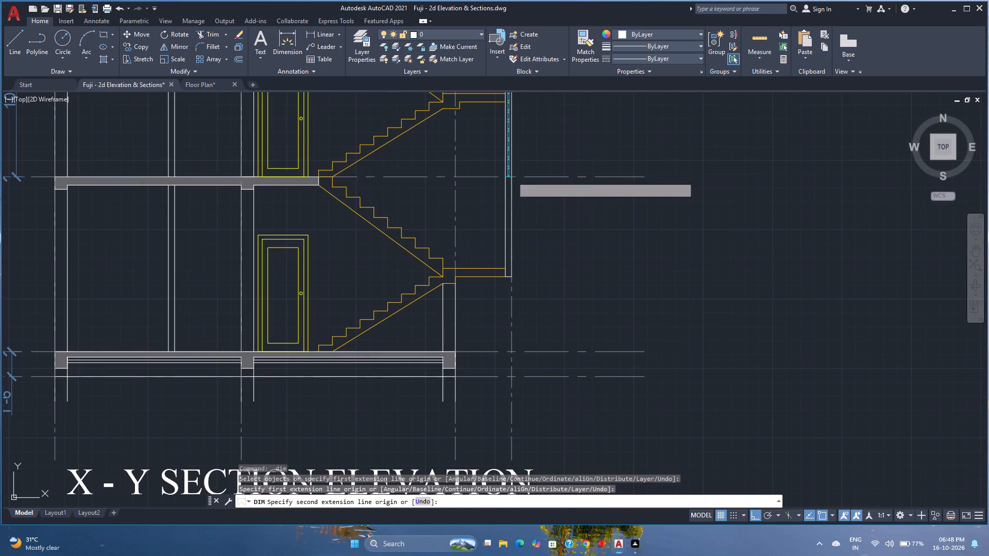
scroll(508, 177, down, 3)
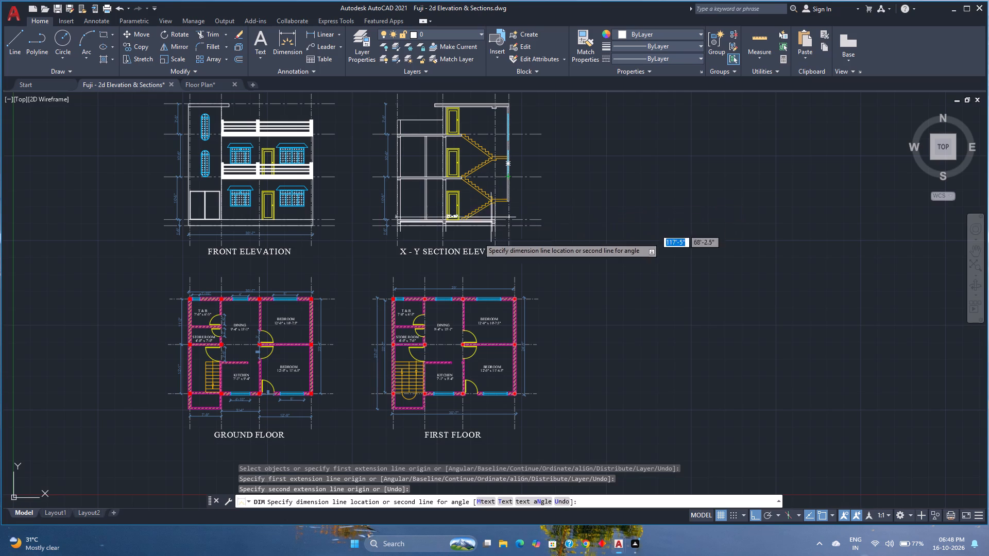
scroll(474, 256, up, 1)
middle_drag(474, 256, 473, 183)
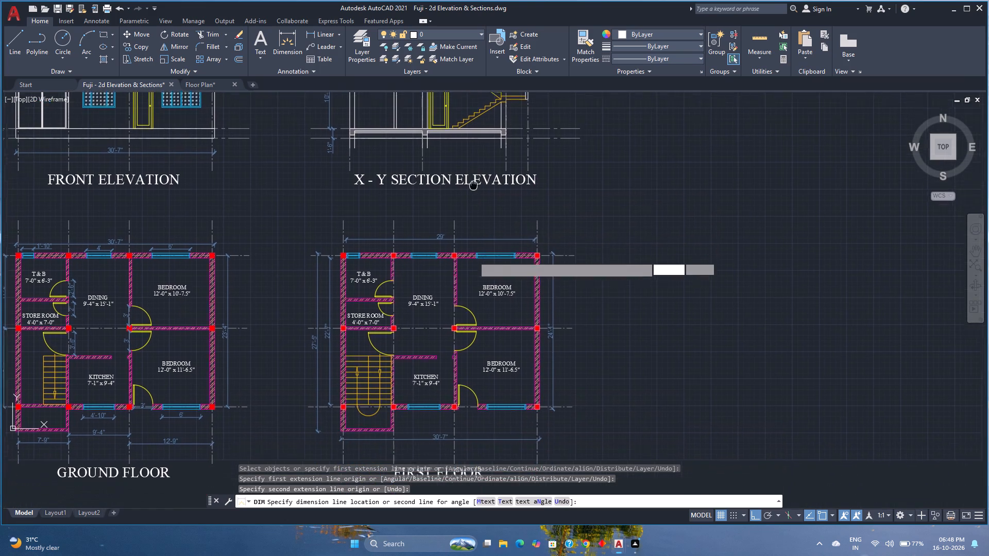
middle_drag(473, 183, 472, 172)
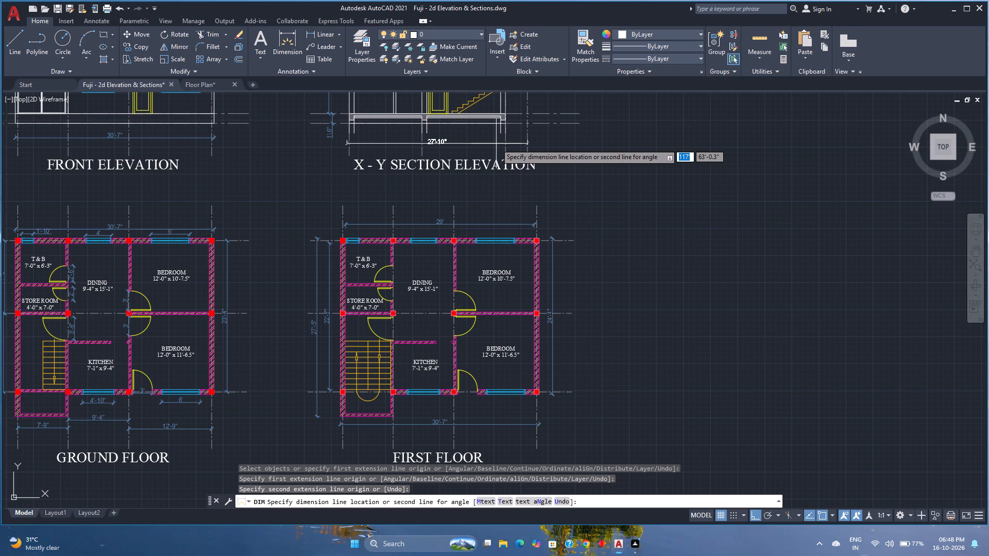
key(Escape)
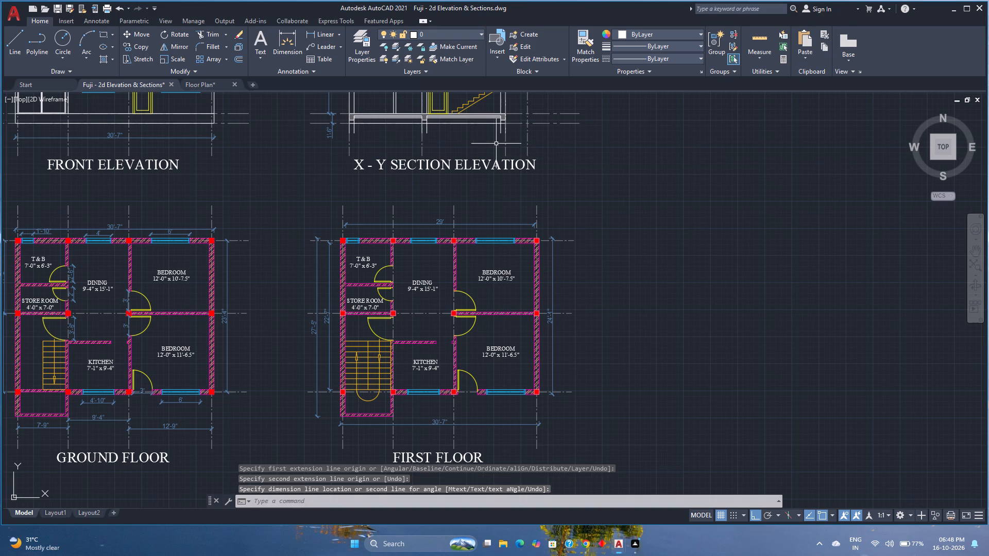
Examine the first floor plan's dimensions and the X - Y section elevation against the grid lines.
scroll(443, 167, down, 2)
middle_drag(443, 167, 444, 189)
scroll(391, 271, up, 2)
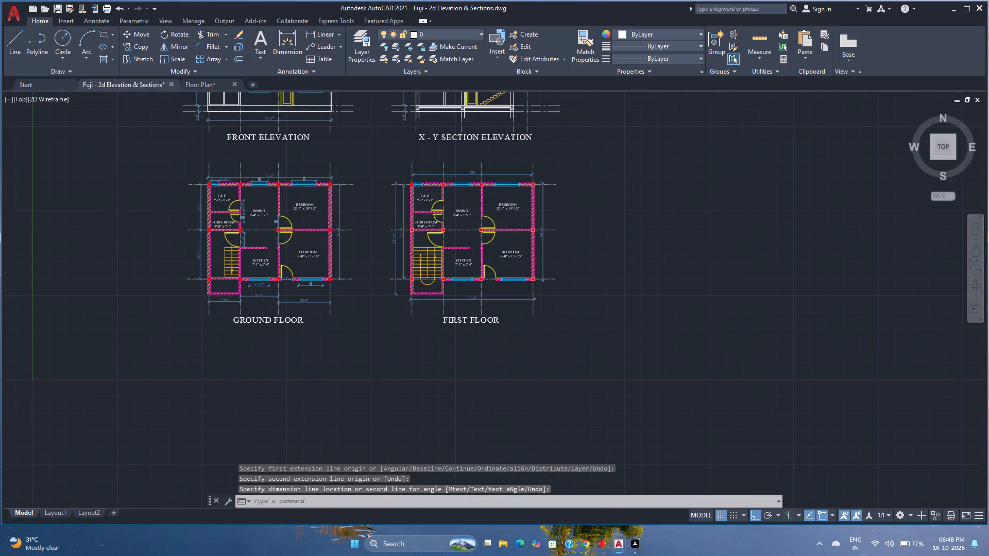
scroll(402, 242, up, 2)
middle_drag(402, 242, 395, 360)
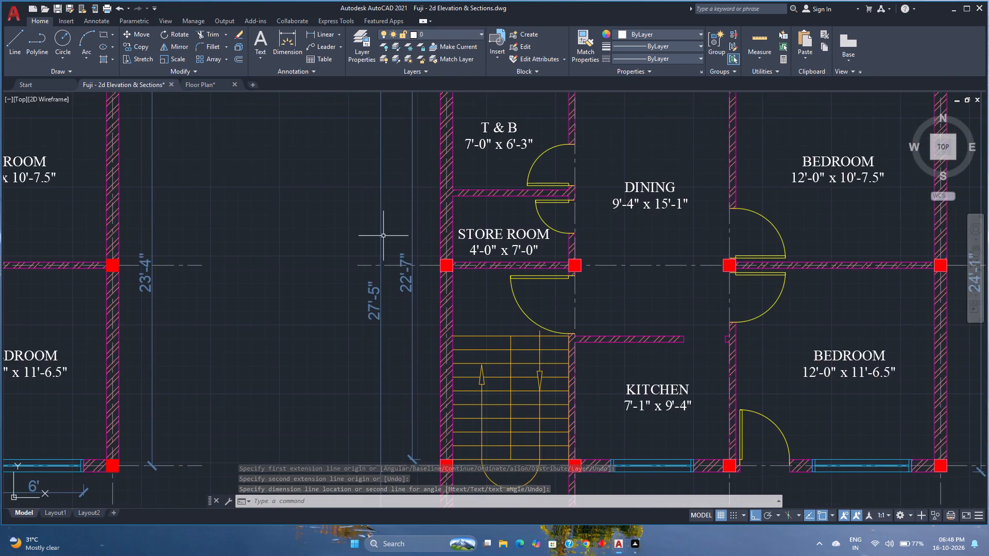
scroll(384, 231, down, 2)
scroll(393, 188, up, 2)
scroll(393, 188, down, 2)
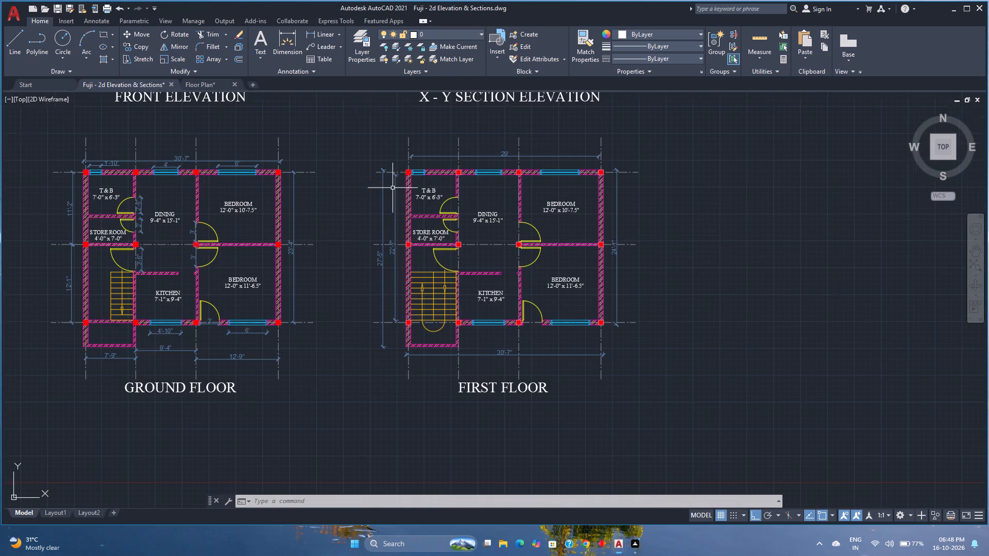
scroll(374, 364, up, 2)
scroll(398, 332, down, 3)
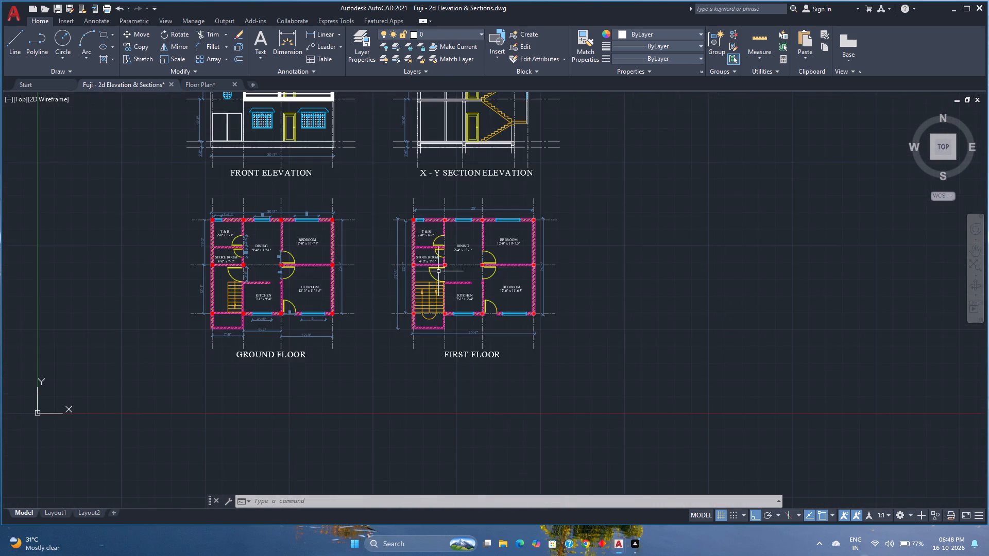
scroll(448, 260, down, 1)
middle_drag(448, 260, 437, 326)
scroll(474, 236, up, 2)
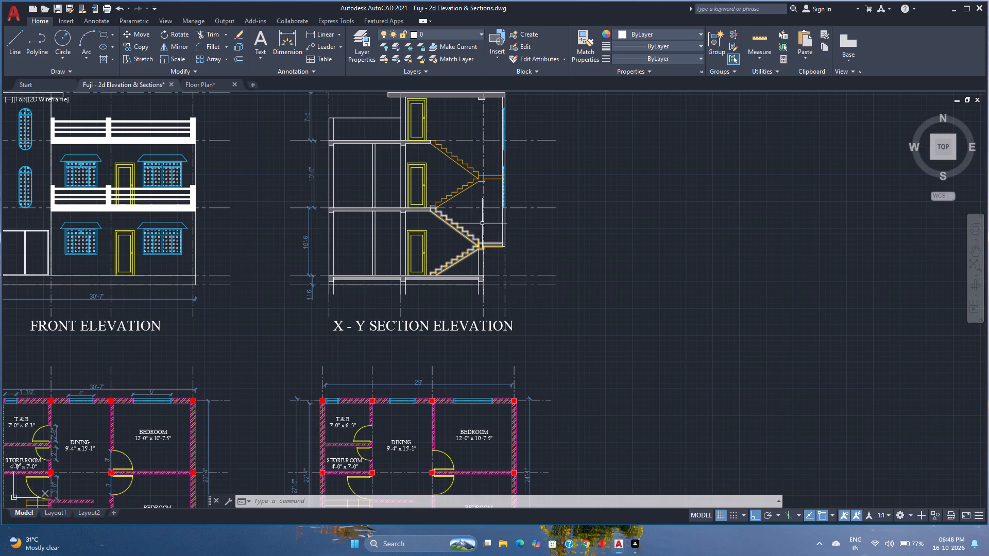
scroll(500, 259, down, 1)
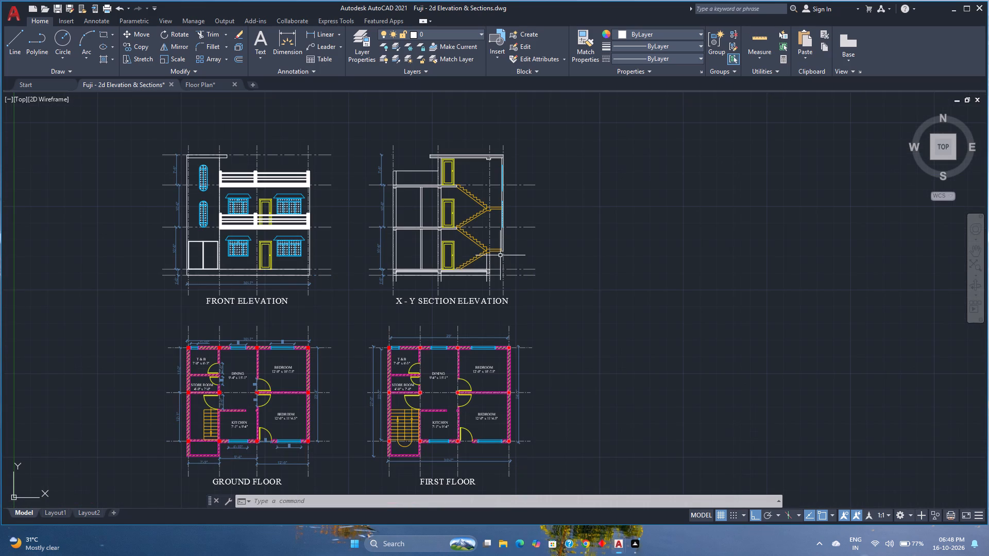
Save the drawing with the section's overall width dimension removed.
key(ctrl+s)
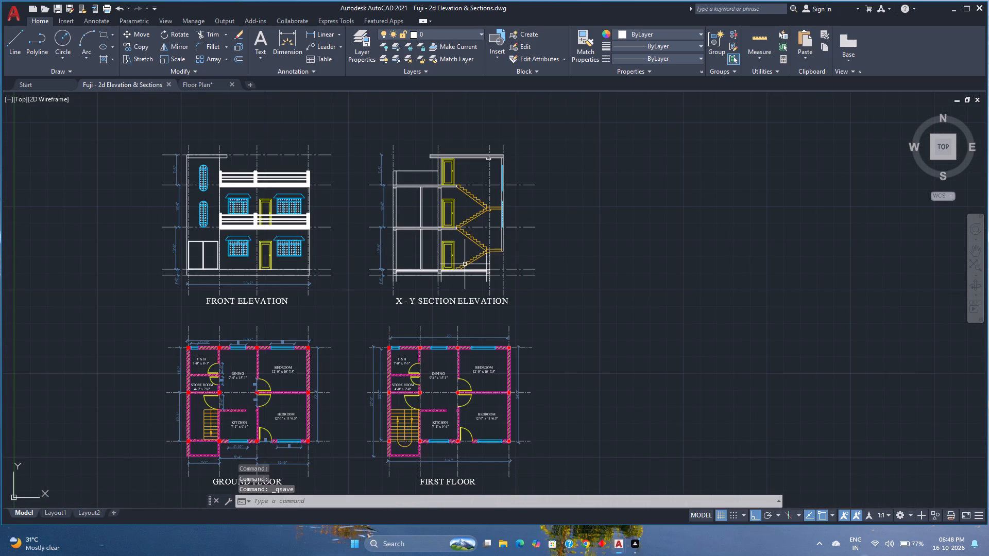
middle_drag(435, 311, 431, 273)
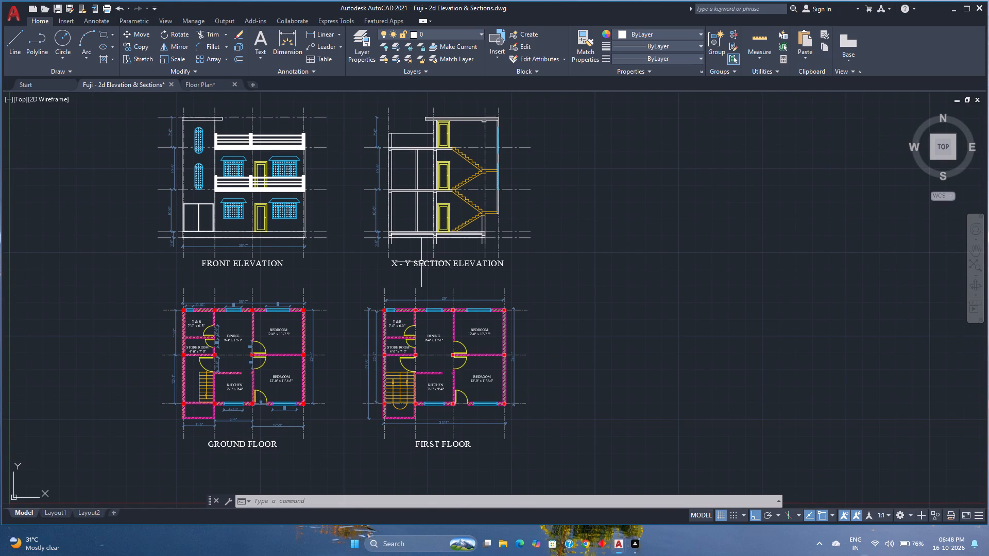
key(ctrl+s)
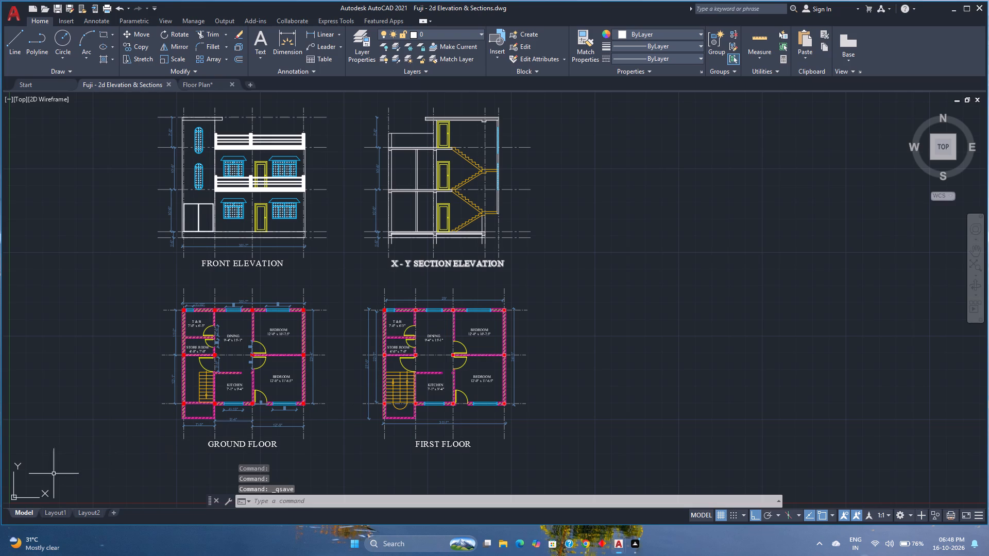
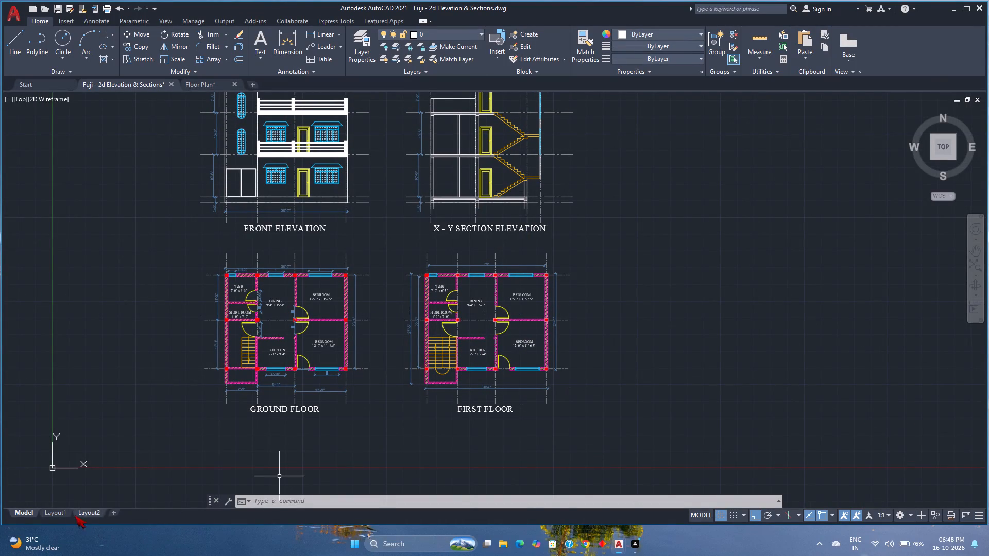
Open Layout1, activate its viewport and restore the FIRST FLOOR custom model view in it.
click(59, 513)
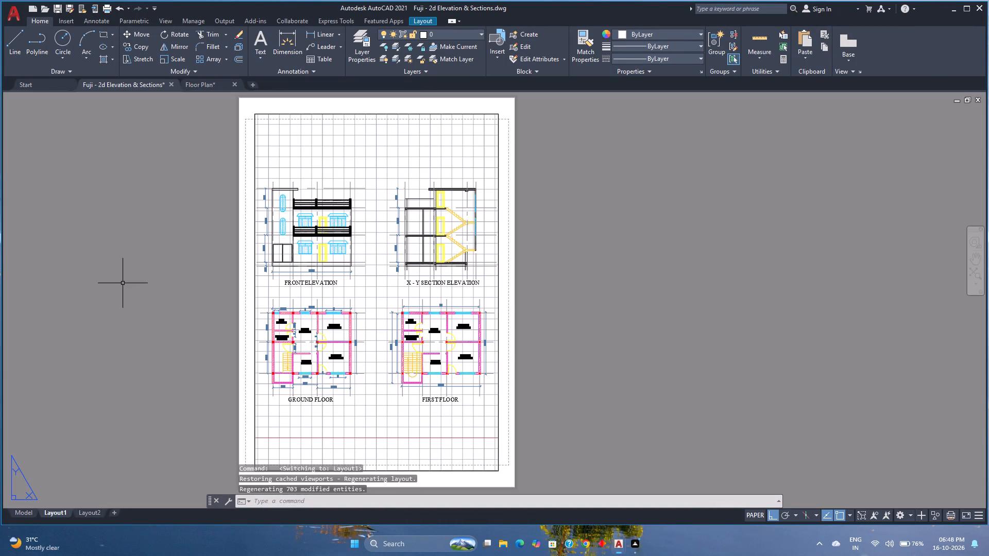
double_click(281, 169)
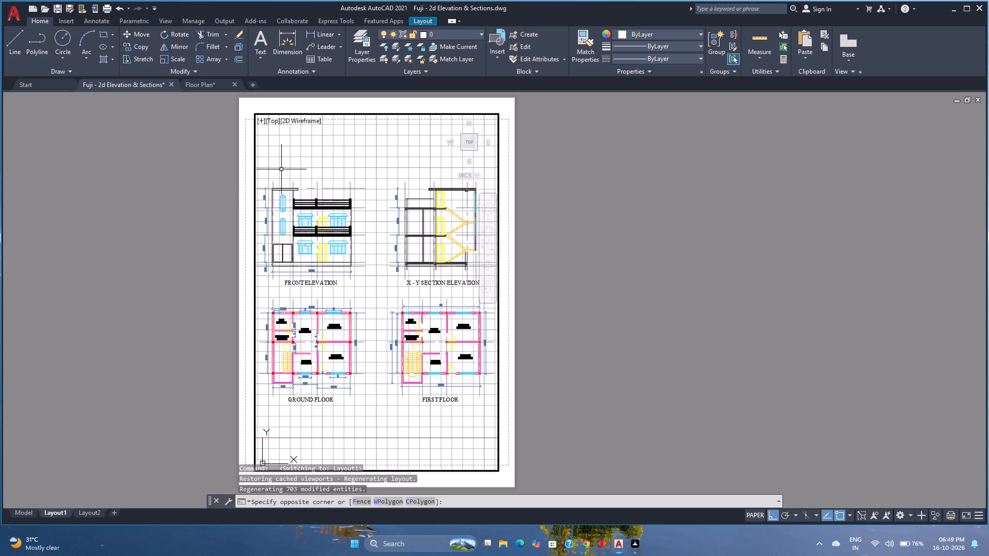
click(271, 119)
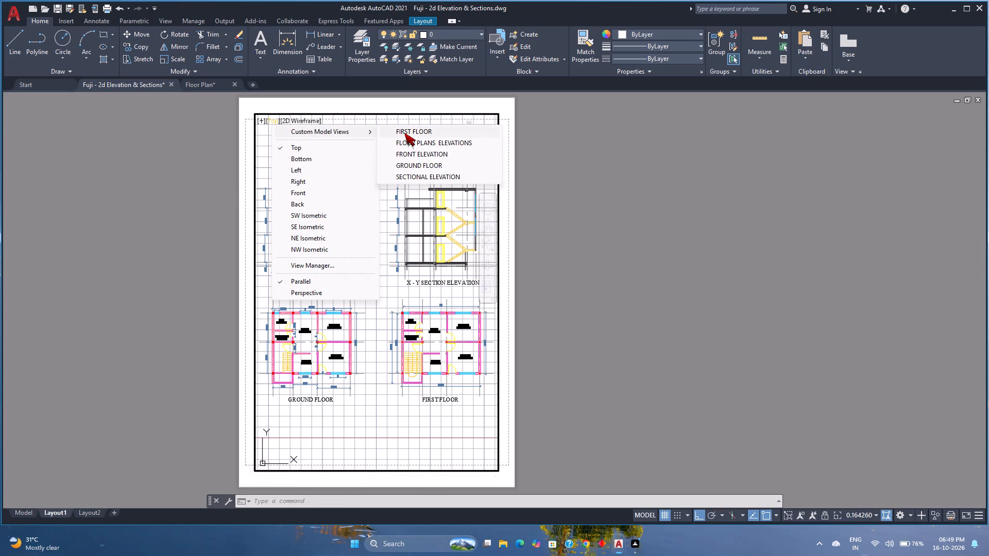
click(404, 132)
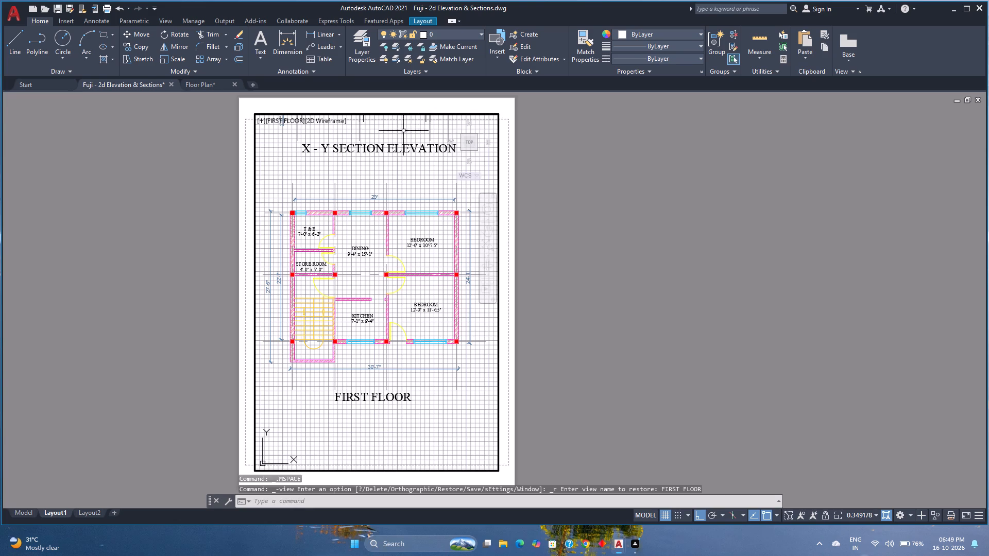
Switch the Layout1 viewport to the GROUND FLOOR custom model view.
click(278, 122)
click(277, 123)
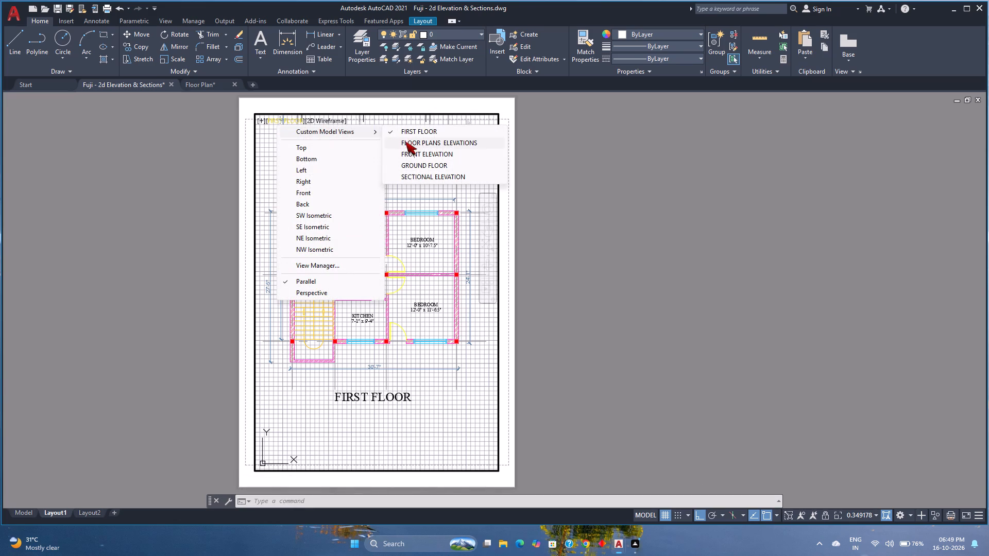
click(407, 165)
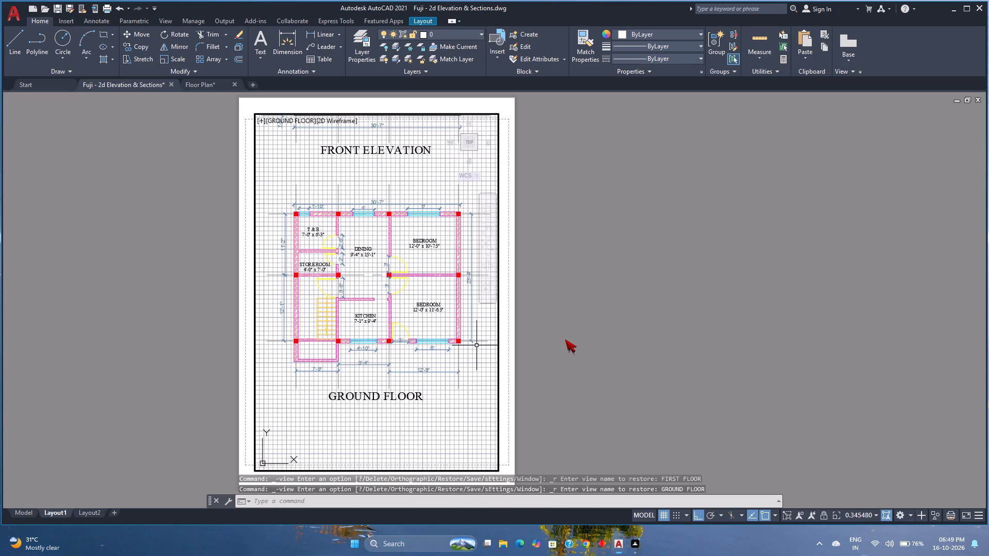
Start a single-sheet plot of Layout1 and examine the ground floor plan and sheet borders in the plot preview.
key(ctrl+p)
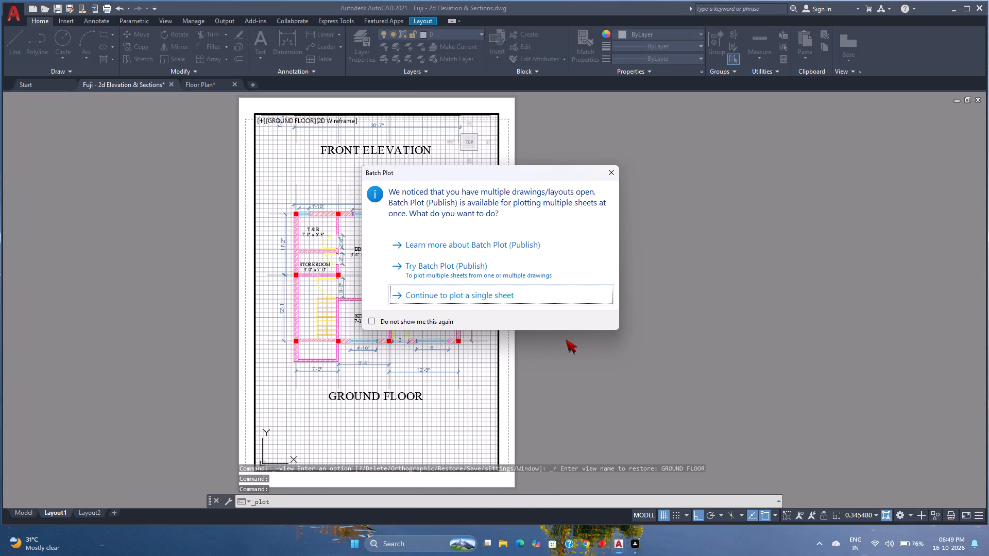
click(507, 294)
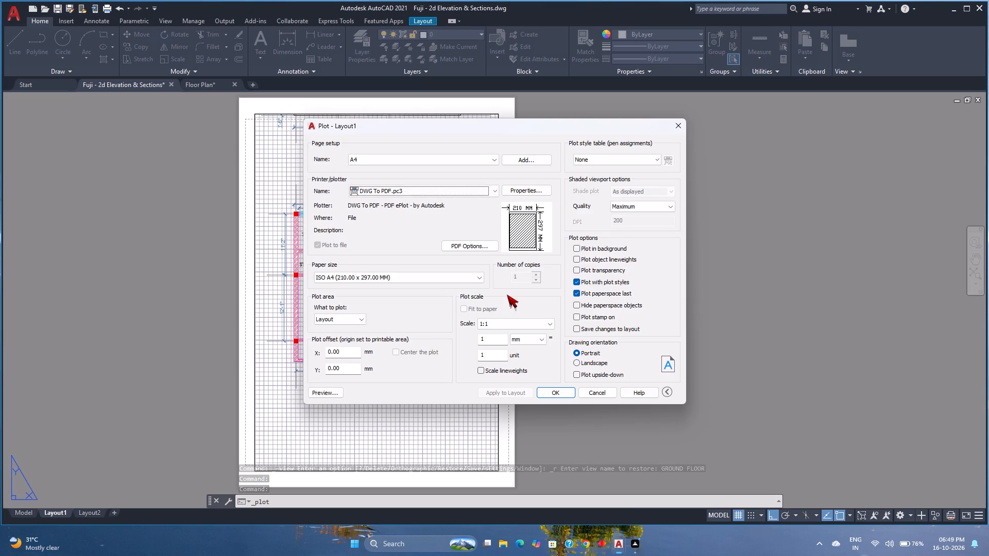
click(330, 392)
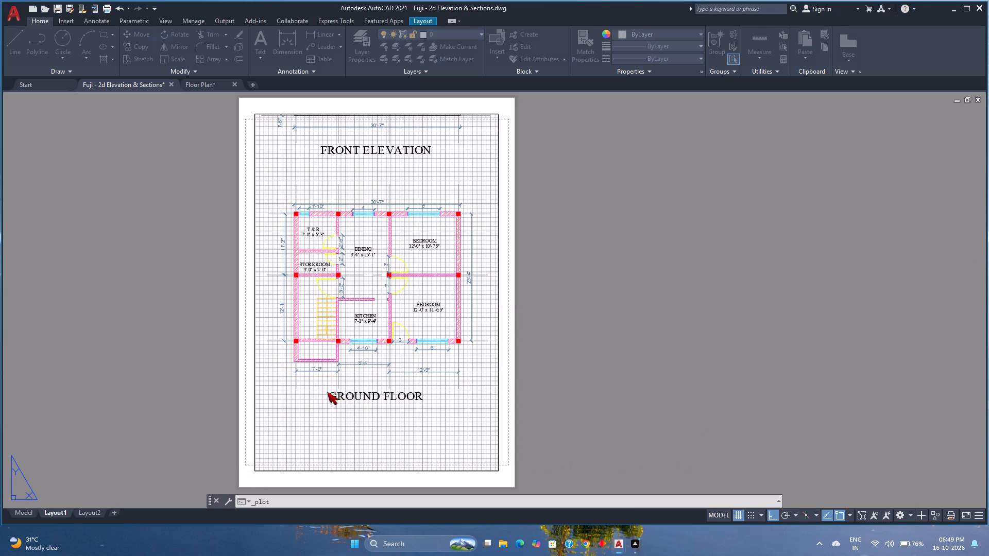
scroll(513, 262, up, 2)
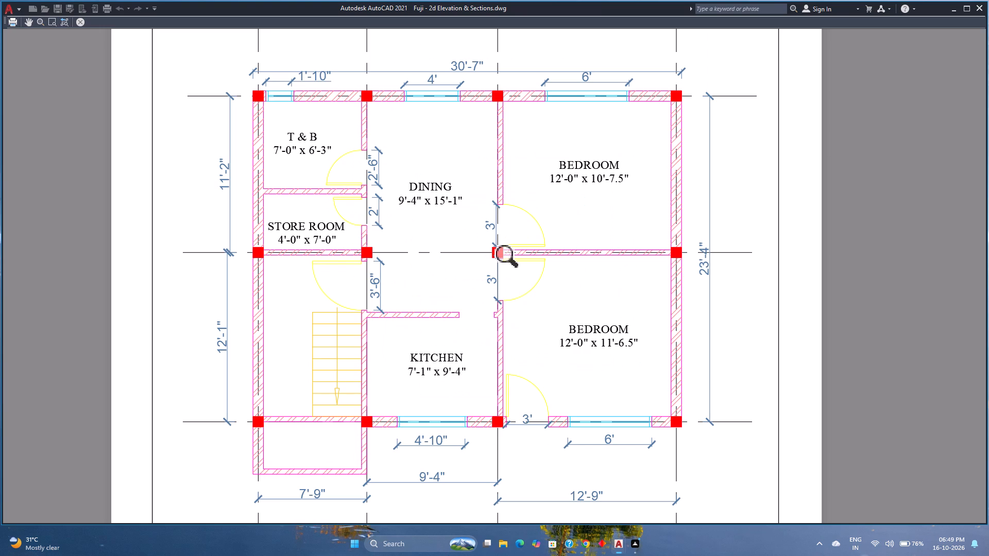
scroll(513, 262, up, 2)
scroll(513, 262, down, 3)
scroll(512, 262, up, 2)
middle_drag(512, 262, 517, 288)
scroll(517, 288, down, 2)
middle_drag(525, 319, 476, 275)
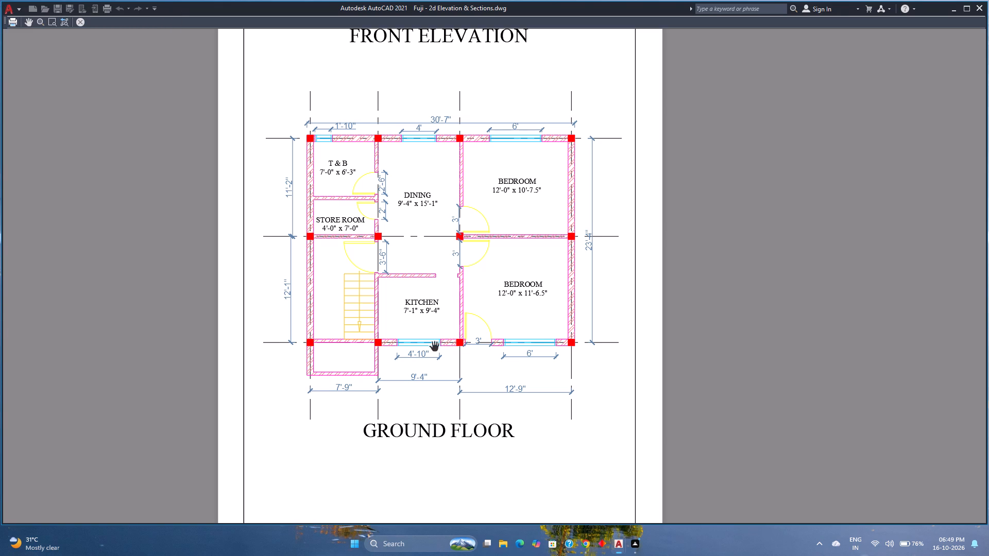
scroll(433, 348, down, 1)
scroll(433, 348, up, 1)
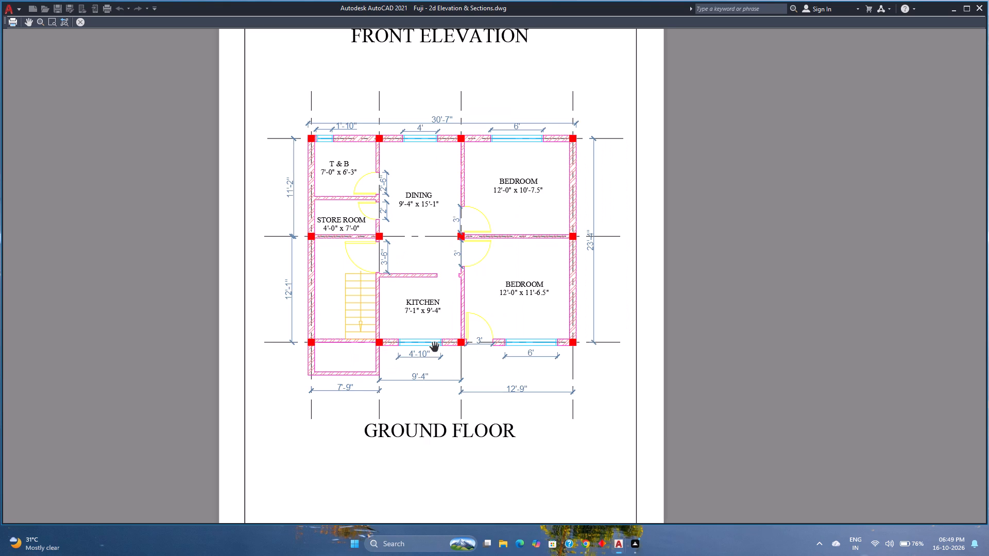
scroll(504, 150, down, 1)
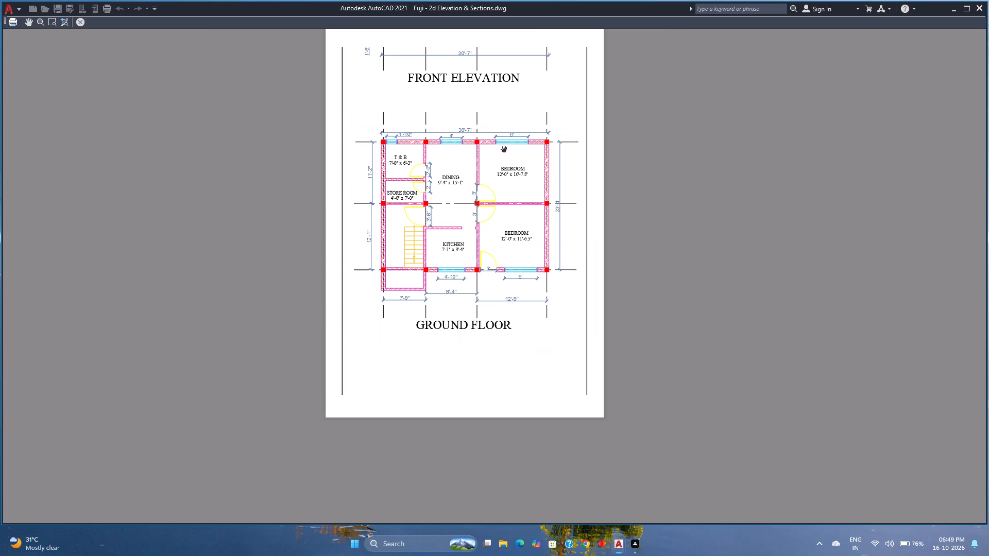
middle_drag(503, 150, 483, 223)
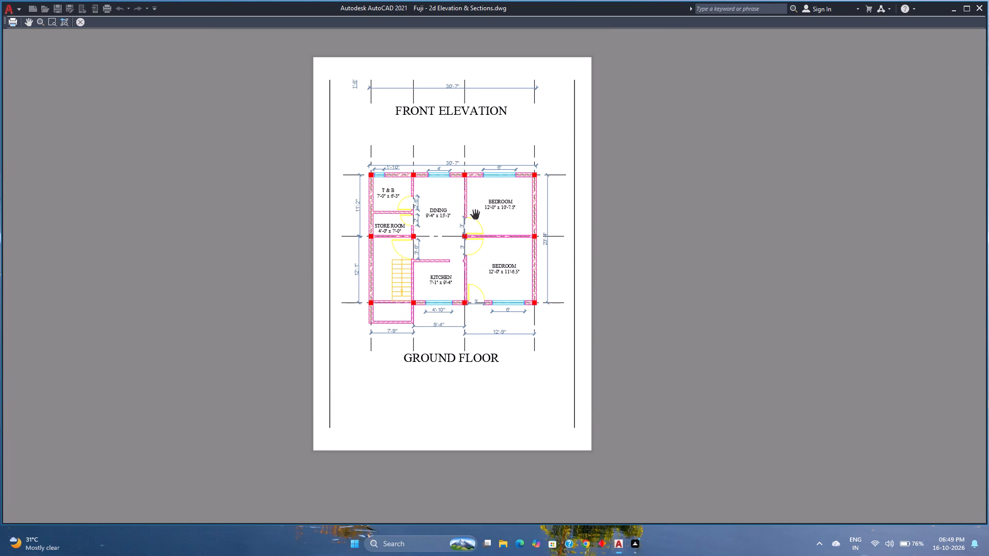
click(79, 21)
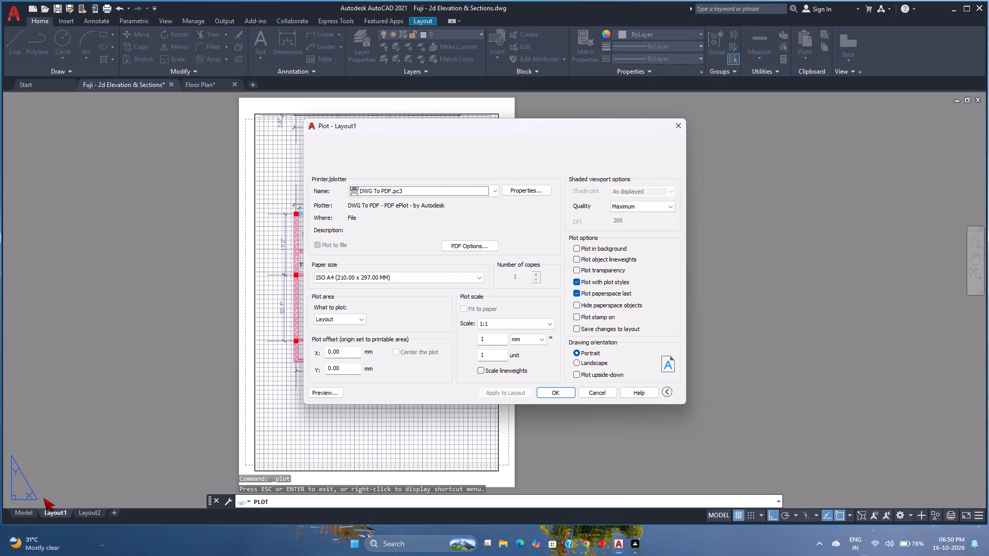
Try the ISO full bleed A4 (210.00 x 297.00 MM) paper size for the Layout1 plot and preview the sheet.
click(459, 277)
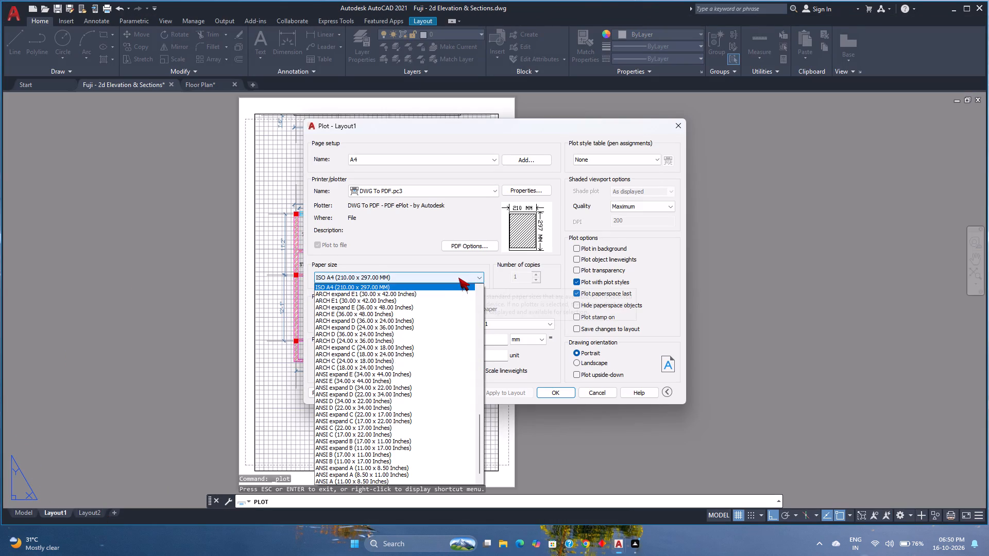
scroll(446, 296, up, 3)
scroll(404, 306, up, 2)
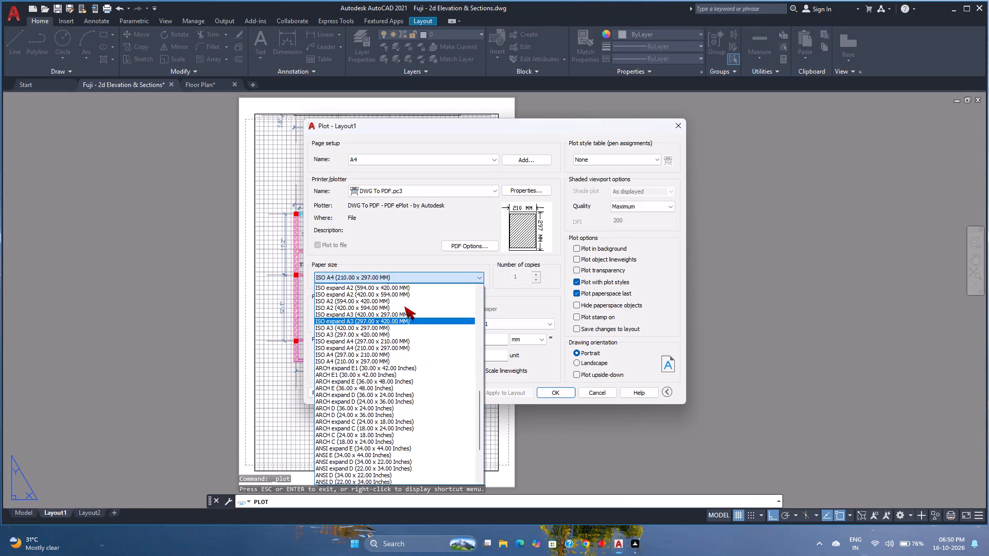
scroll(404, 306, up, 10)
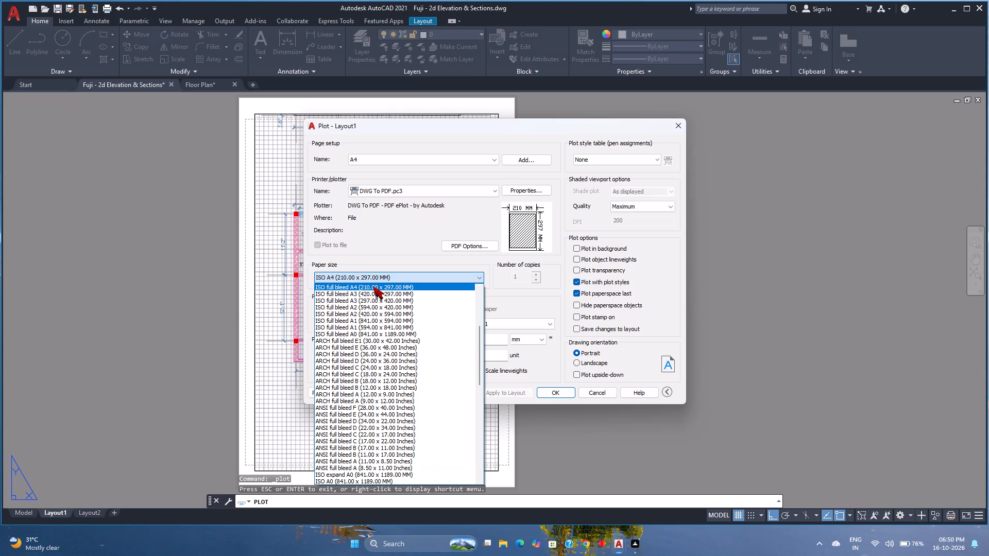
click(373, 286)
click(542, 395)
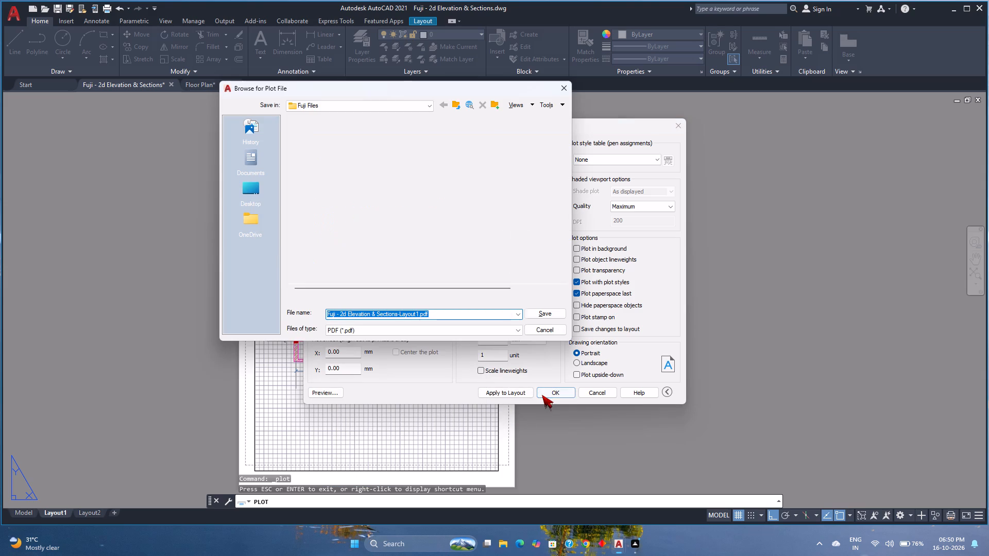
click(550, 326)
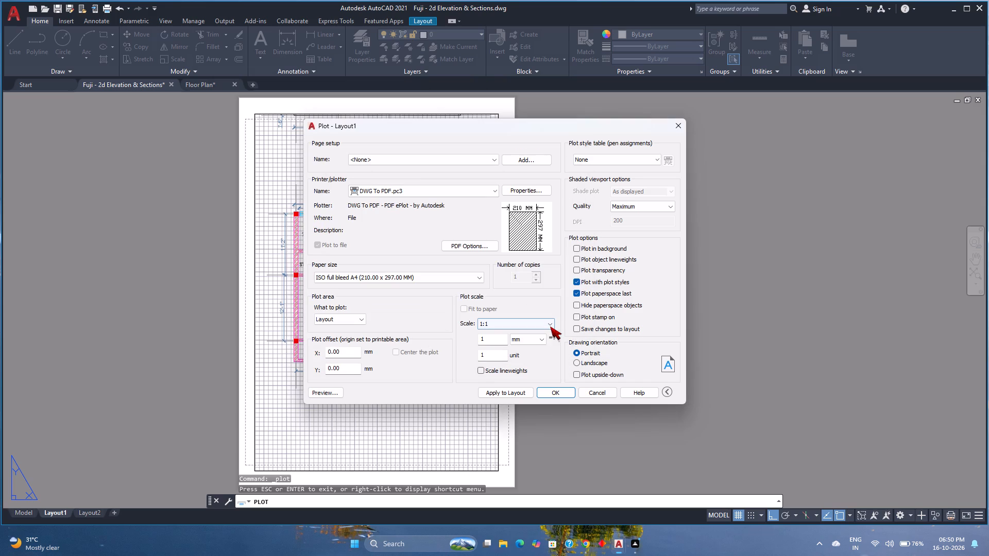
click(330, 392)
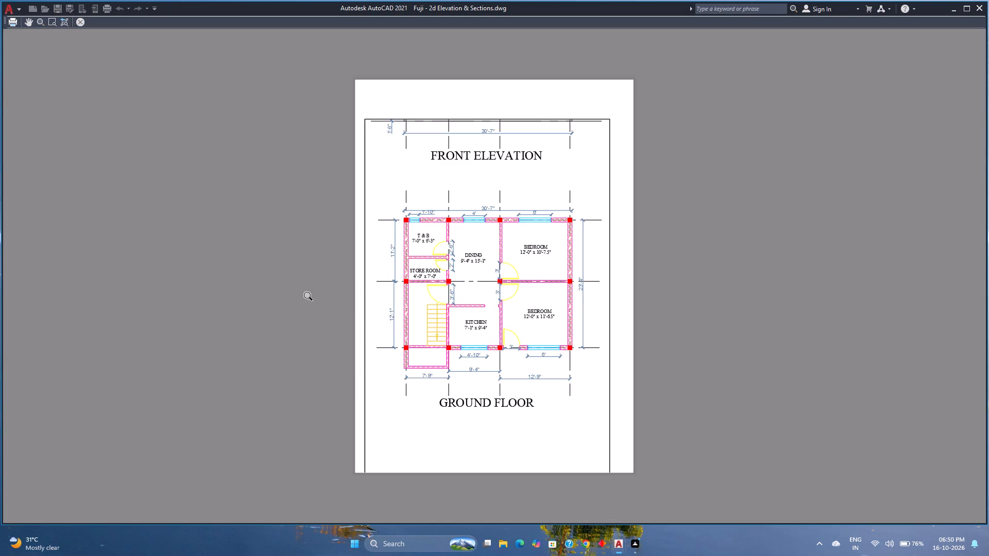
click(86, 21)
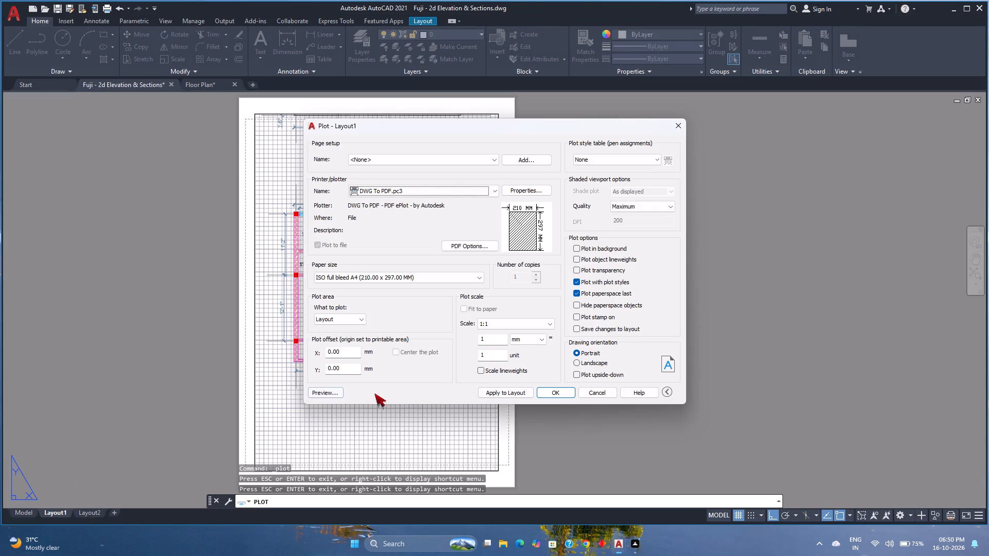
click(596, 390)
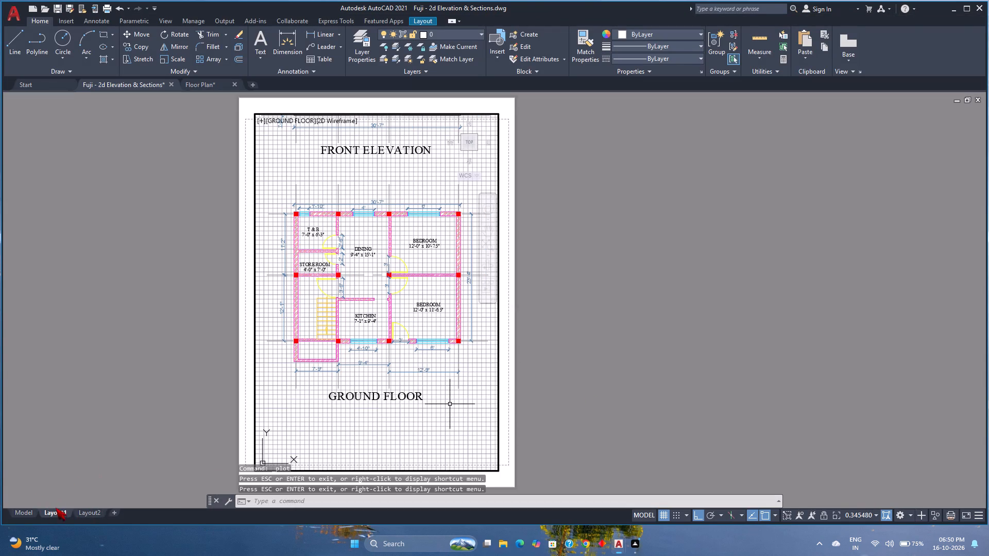
Modify the A4 page setup to ISO full bleed A4 (210.00 x 297.00 MM) paper and update all layouts that reference it.
right_click(56, 514)
click(88, 436)
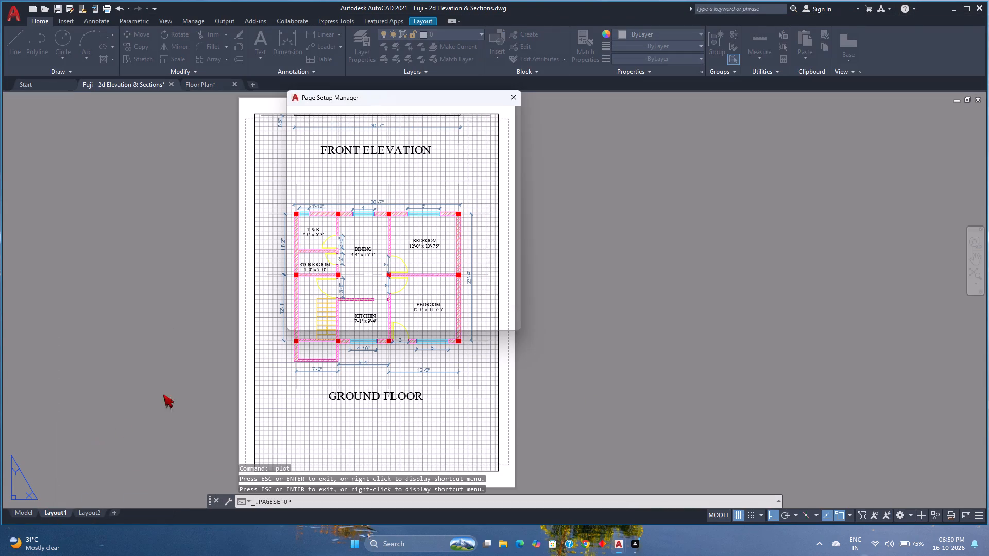
click(342, 172)
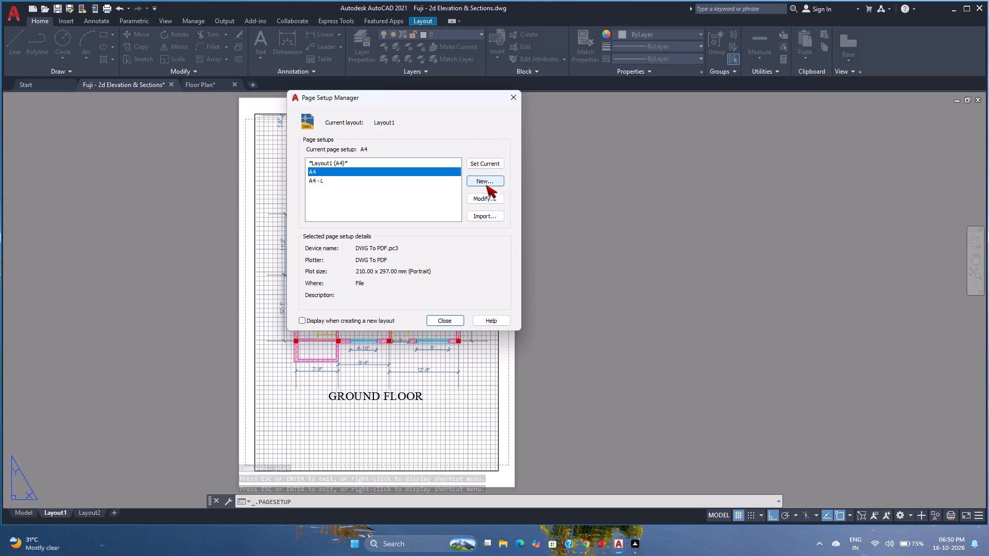
click(488, 199)
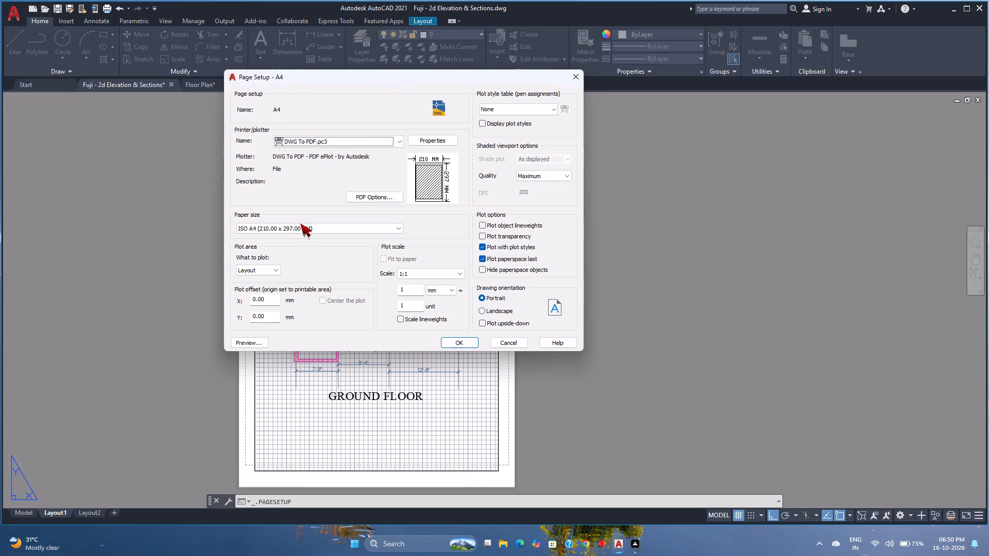
click(300, 225)
scroll(282, 273, up, 9)
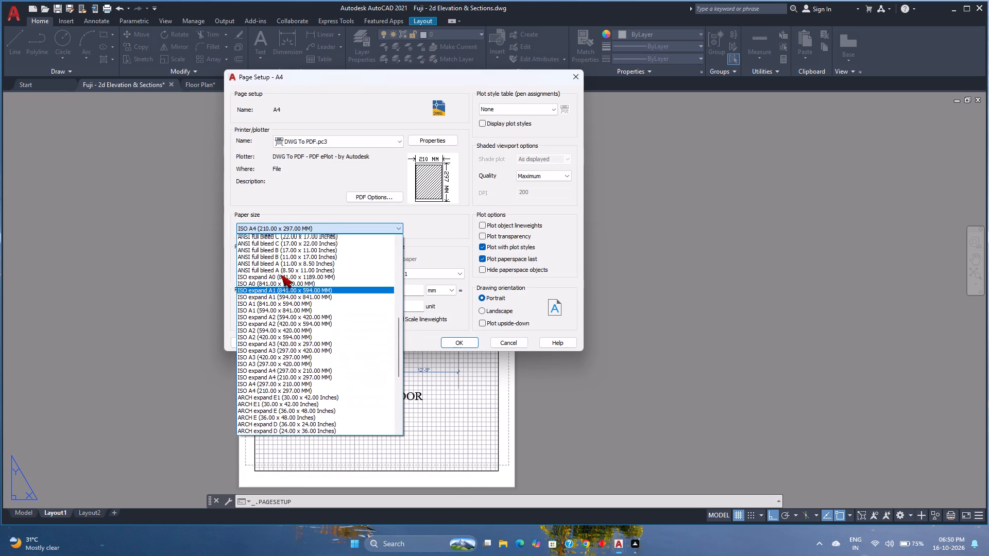
scroll(275, 300, up, 7)
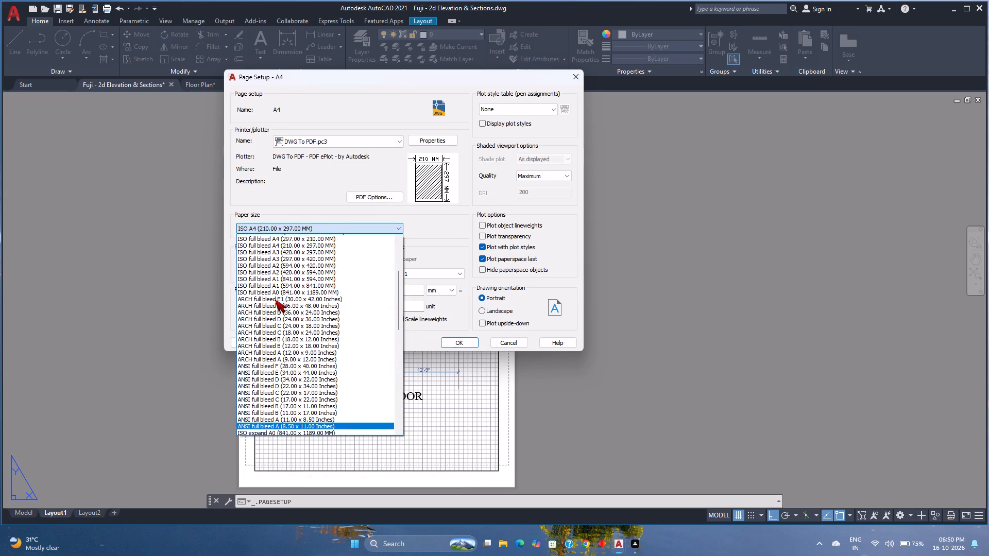
click(288, 256)
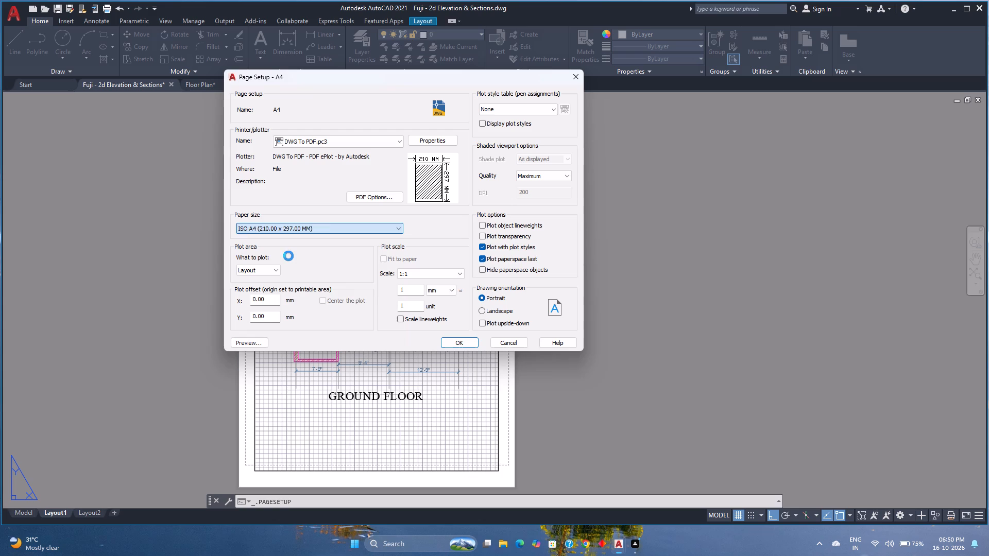
click(461, 342)
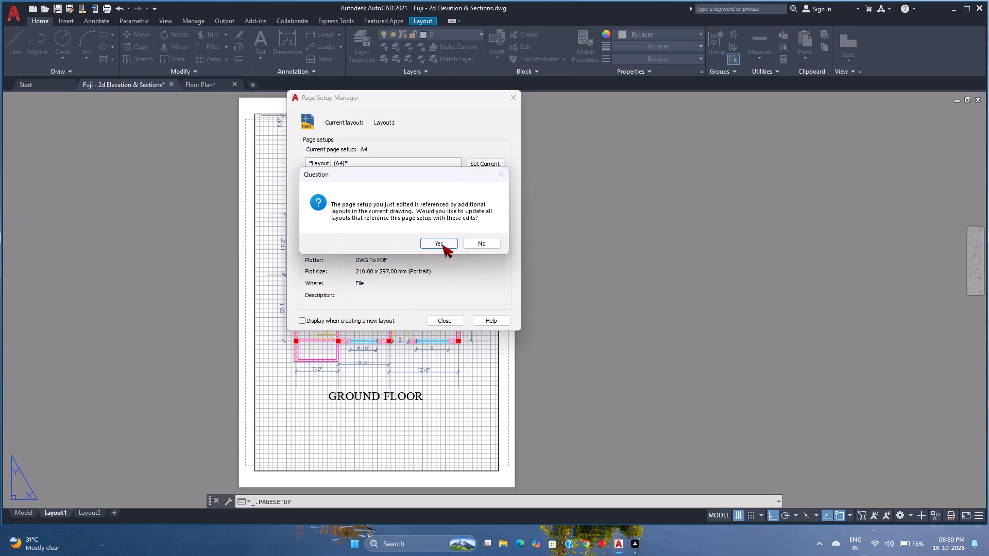
click(441, 242)
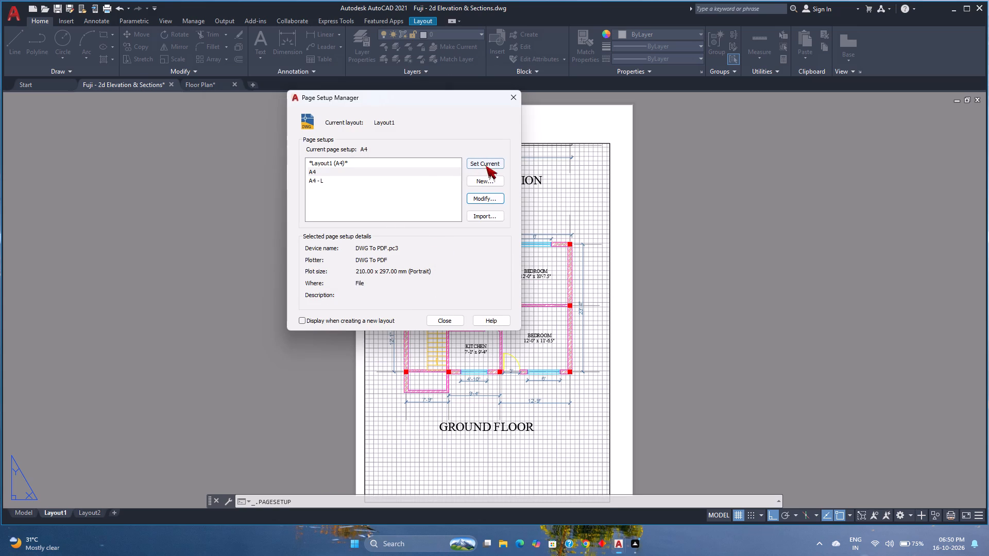
click(510, 99)
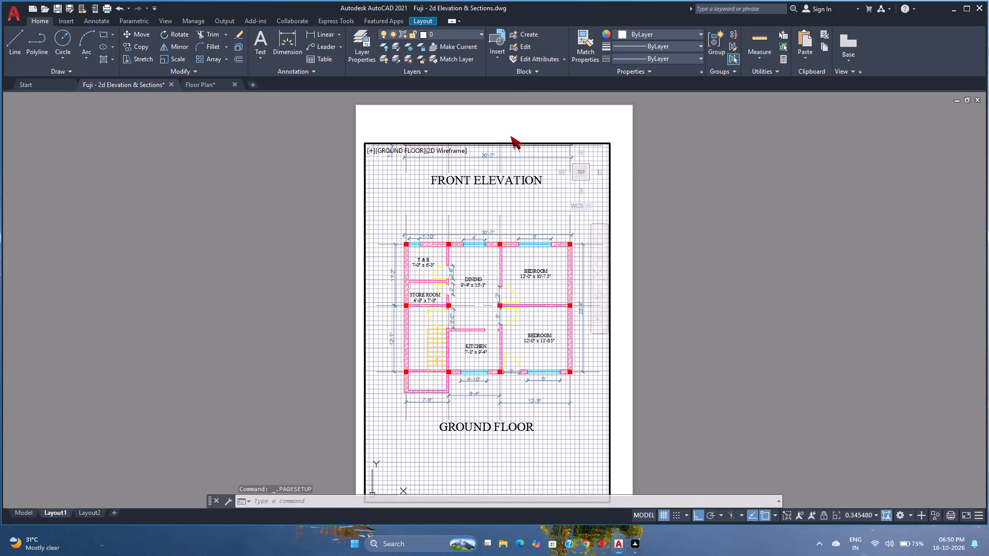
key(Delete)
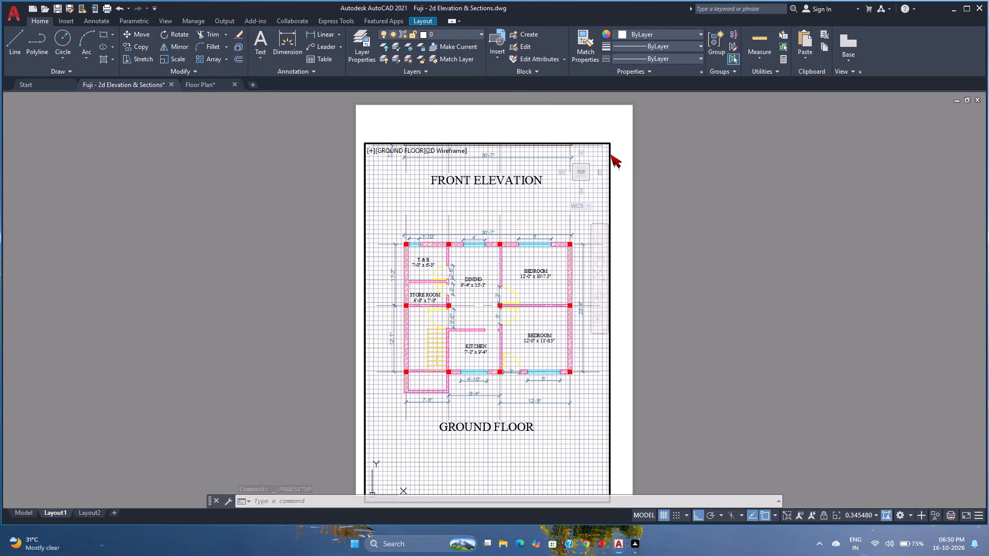
Return to paper space and erase the old viewport and its border rectangle from Layout1.
click(610, 154)
click(638, 234)
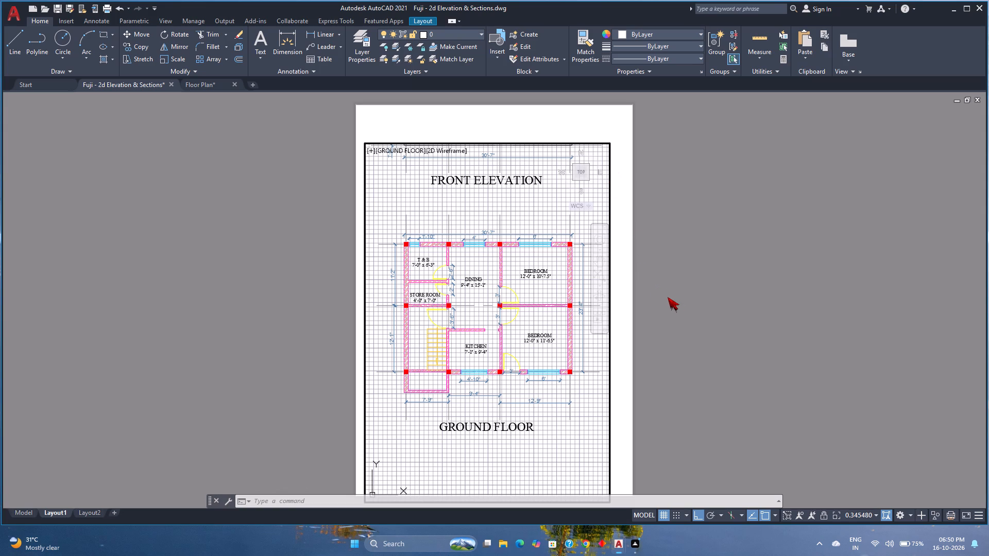
click(672, 300)
double_click(618, 297)
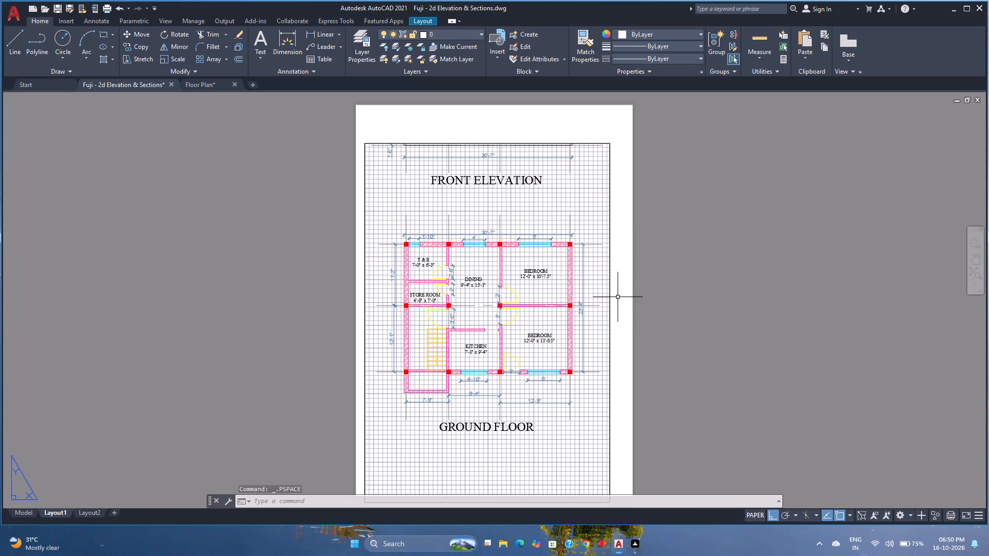
click(365, 143)
key(Delete)
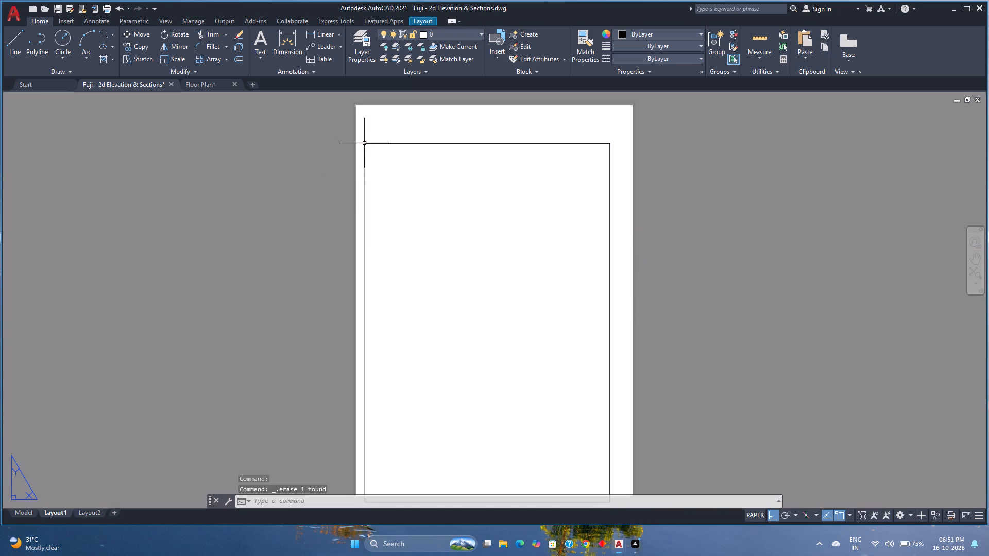
scroll(425, 176, down, 1)
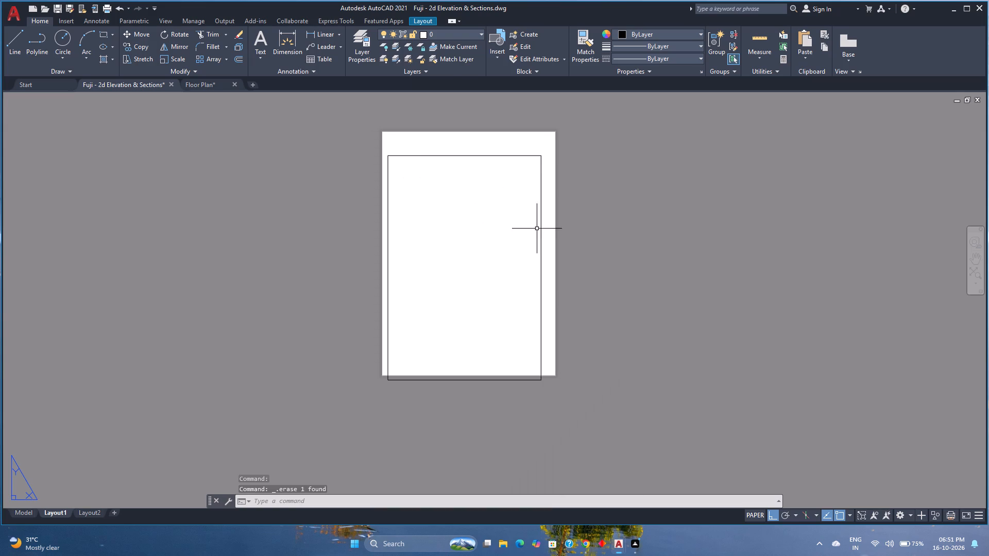
click(541, 222)
key(Delete)
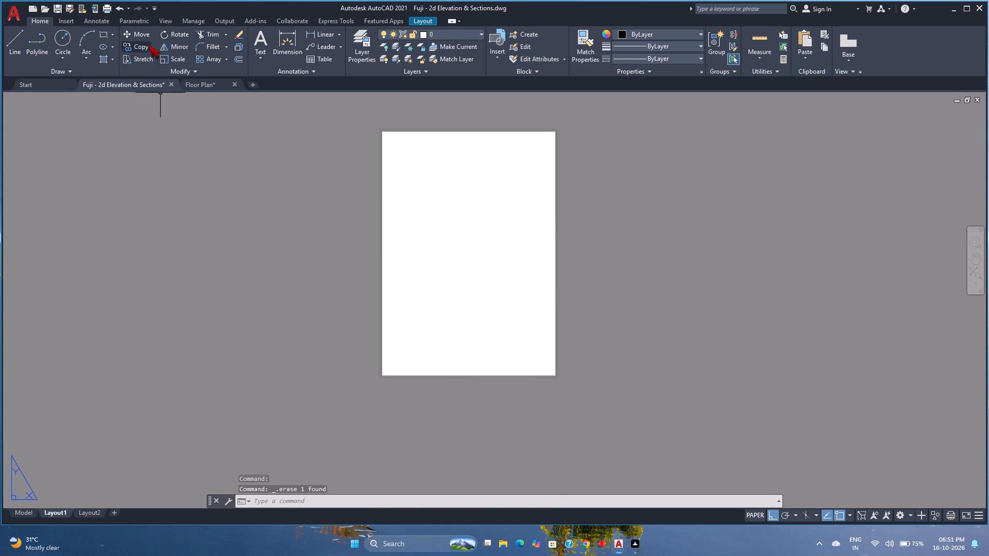
Draw a rectangle about 17'-5" by 24'-8" along the paper edges of Layout1, from corner to opposite corner.
click(106, 36)
click(382, 131)
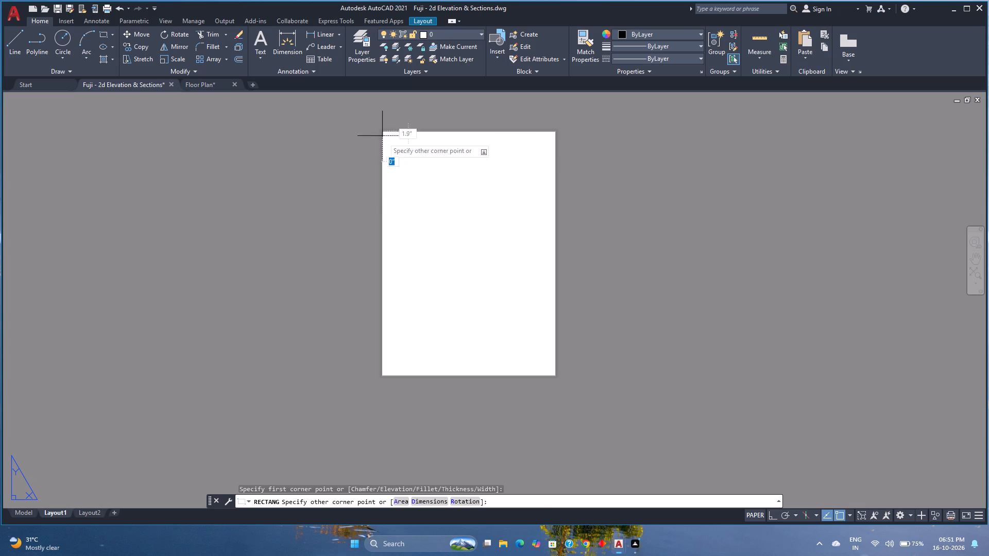
click(555, 376)
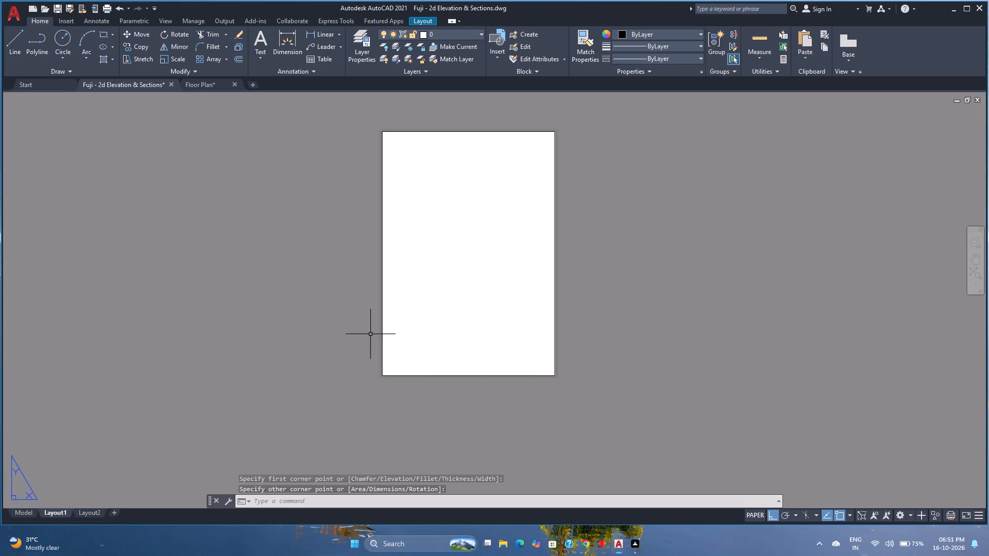
Offset the paper-edge rectangle inward by 9 to make an inner sheet border.
scroll(576, 241, up, 4)
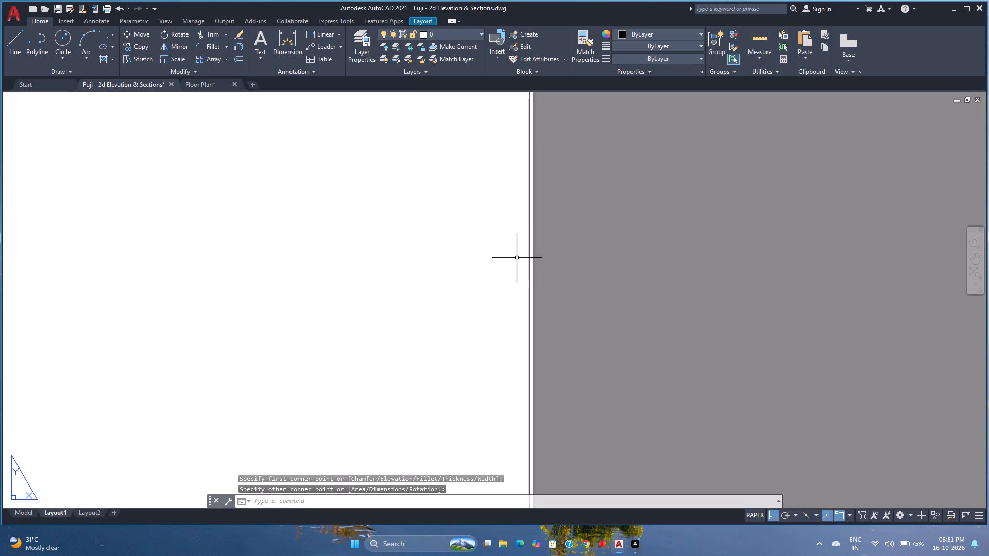
scroll(531, 248, down, 2)
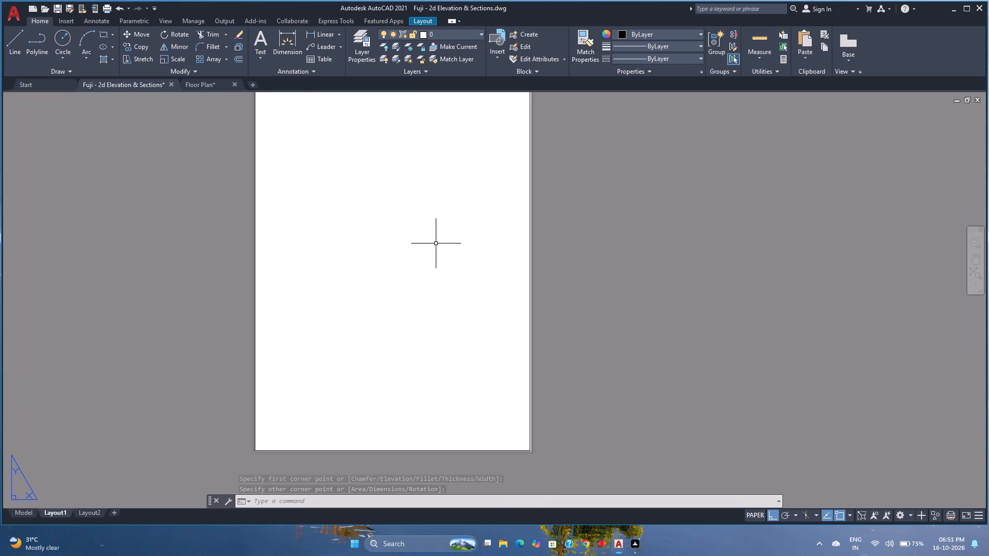
scroll(292, 246, up, 3)
scroll(243, 250, down, 3)
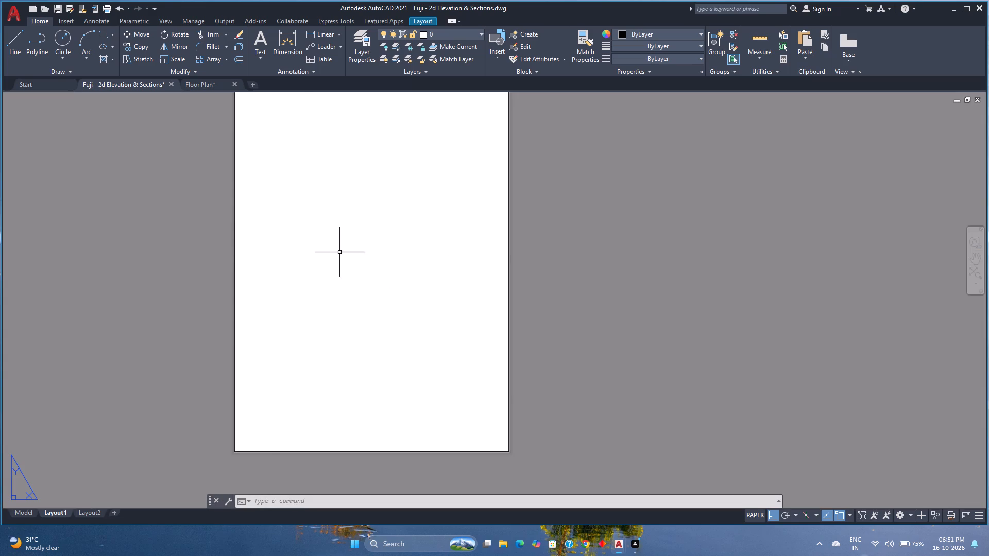
scroll(342, 252, down, 1)
middle_drag(342, 251, 346, 282)
click(237, 60)
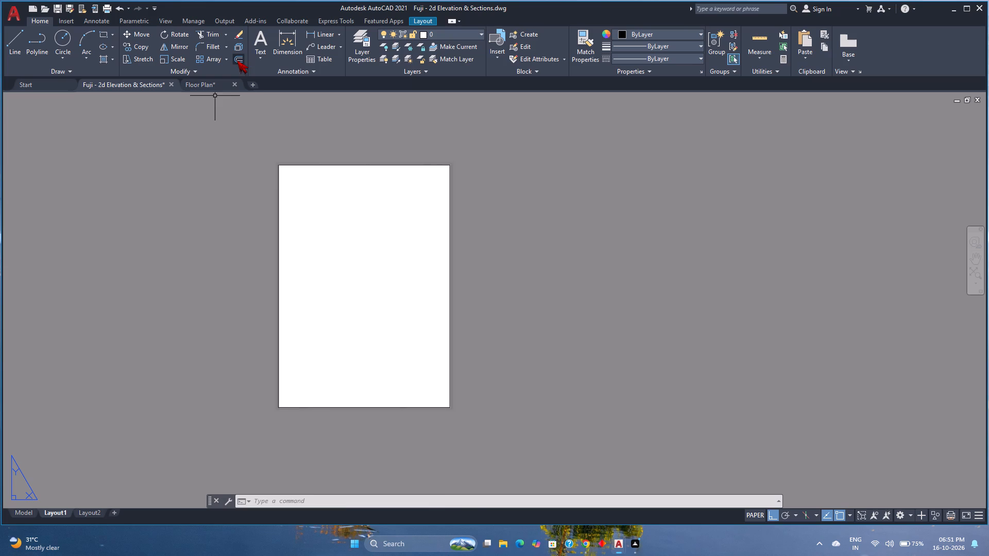
key(Return)
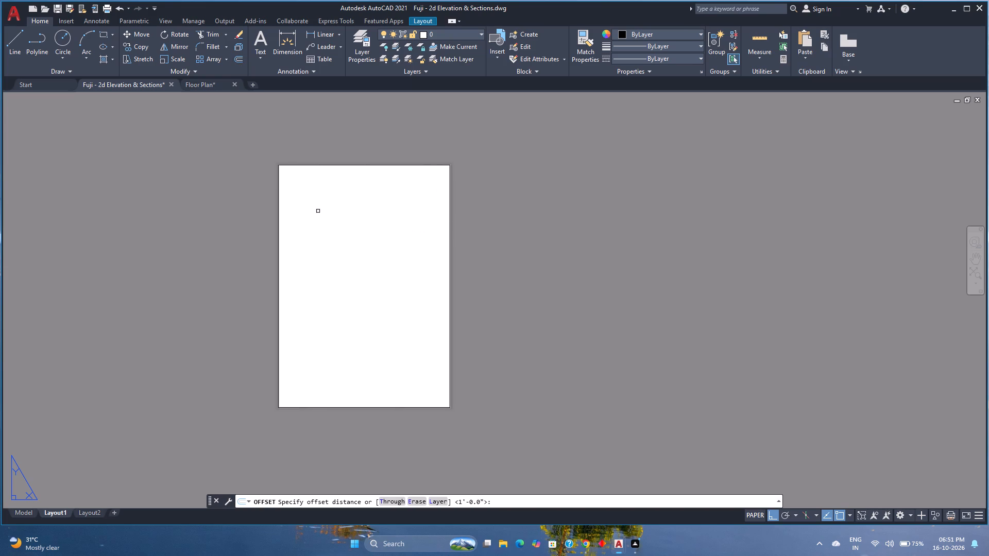
click(306, 165)
key(9)
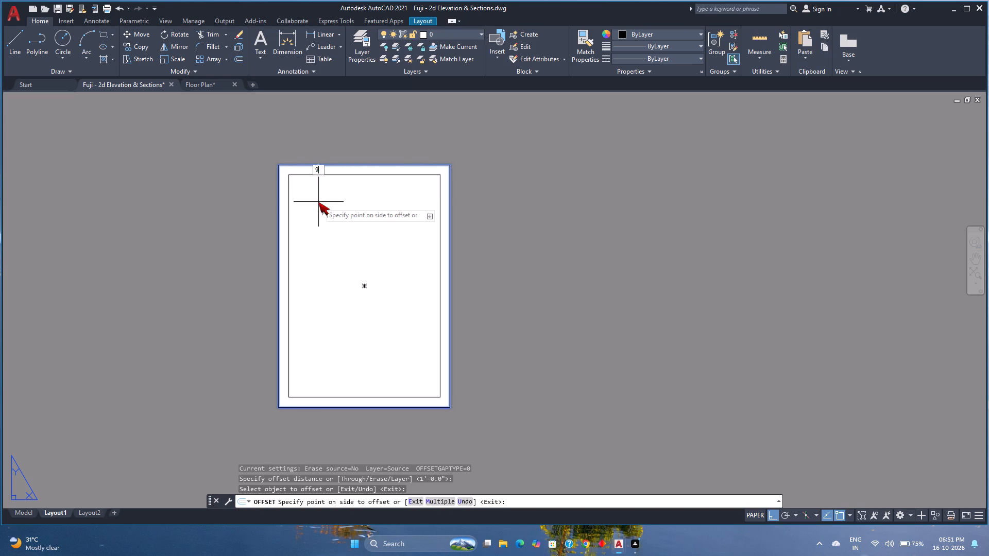
key(Return)
key(Escape)
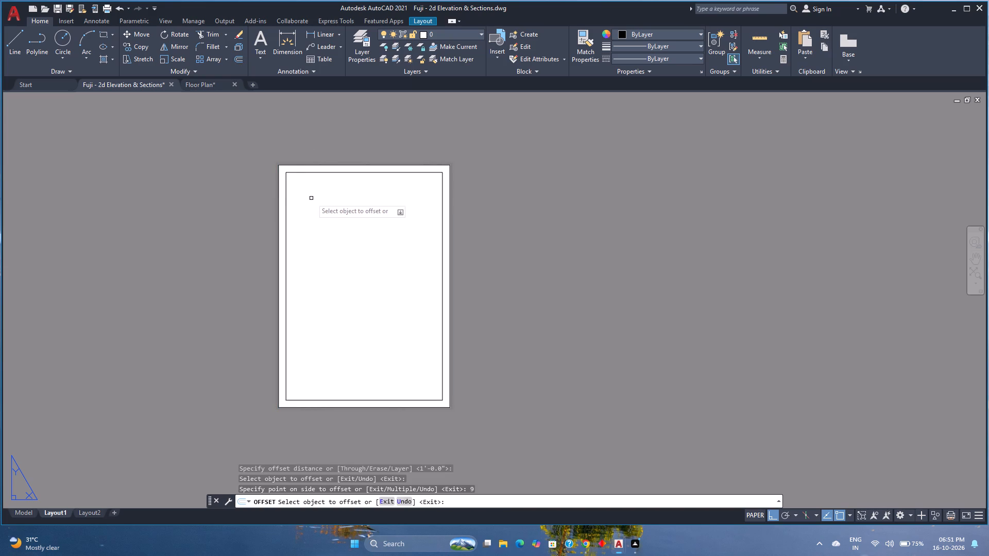
Erase the outer rectangle along the paper edges, keeping the inner border.
click(295, 165)
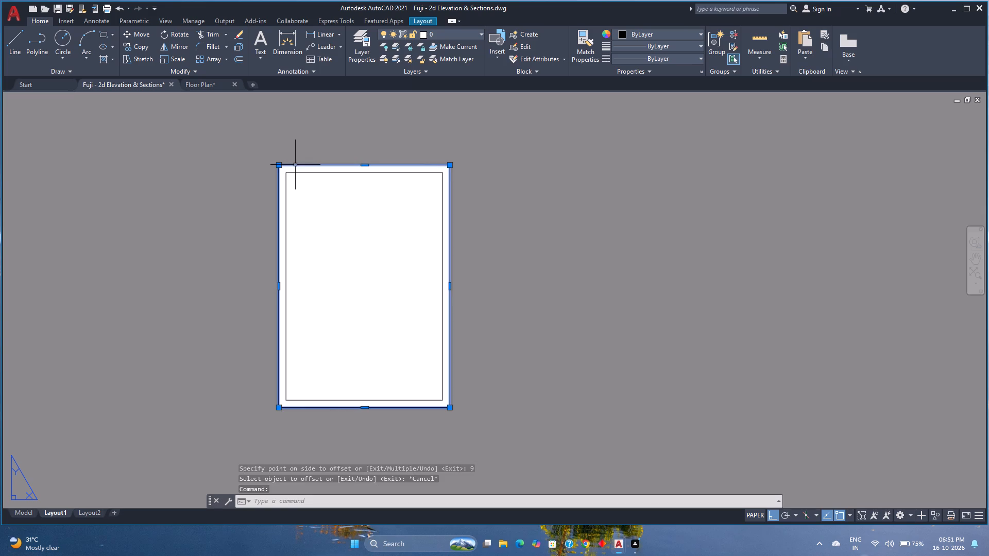
key(Delete)
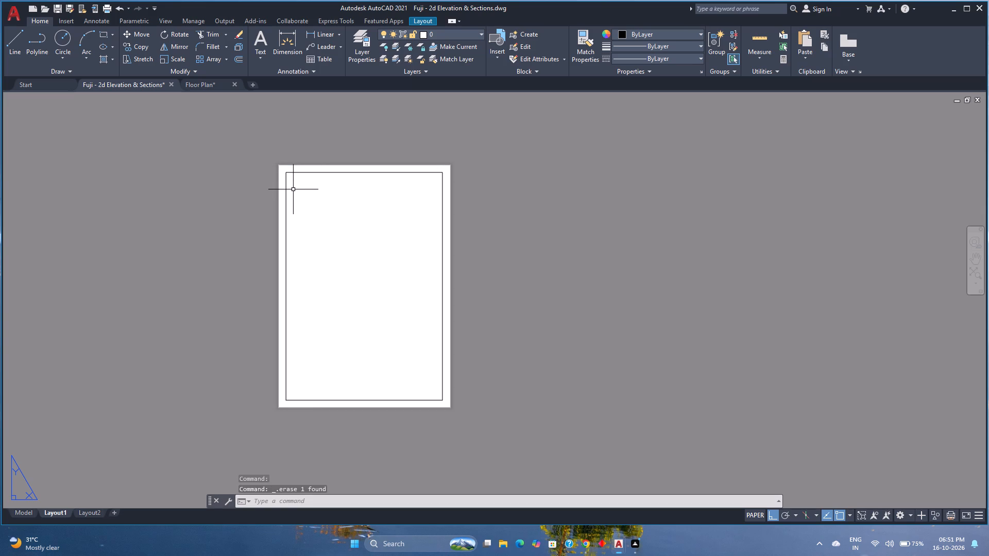
Create a viewport with the Active Model Configuration, spanning the inner border from corner to opposite corner.
key(v)
key(i)
text(EW)
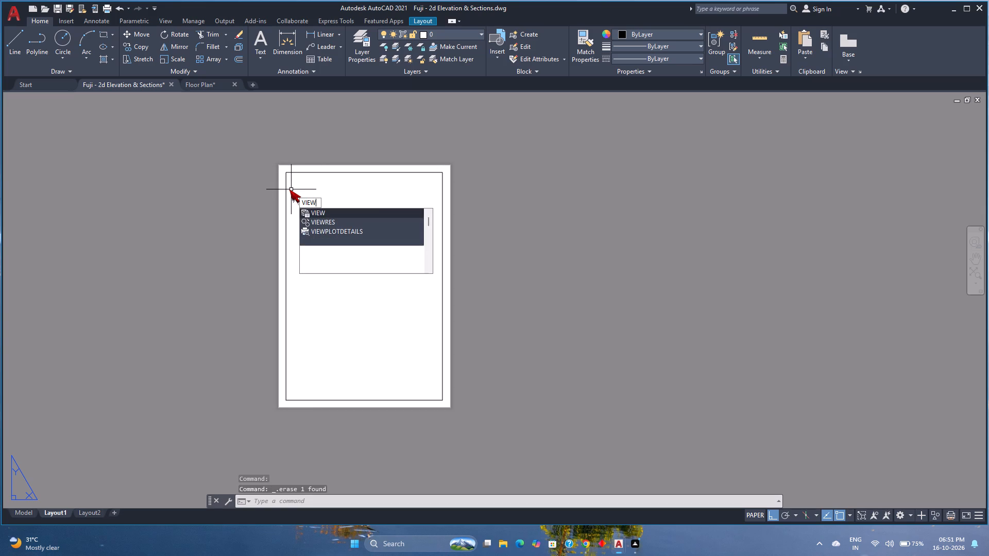
text(PO)
text(RTS)
key(Return)
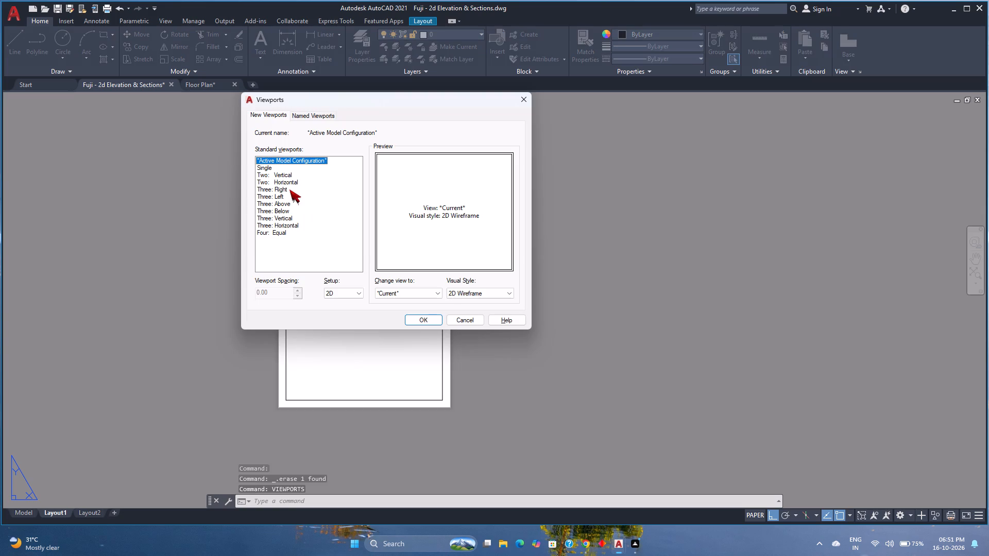
click(421, 318)
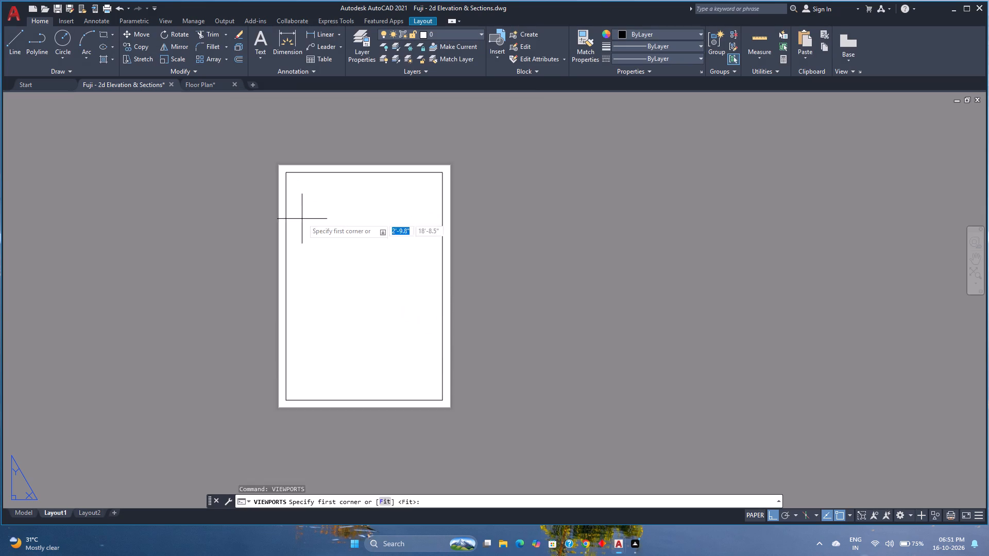
click(287, 174)
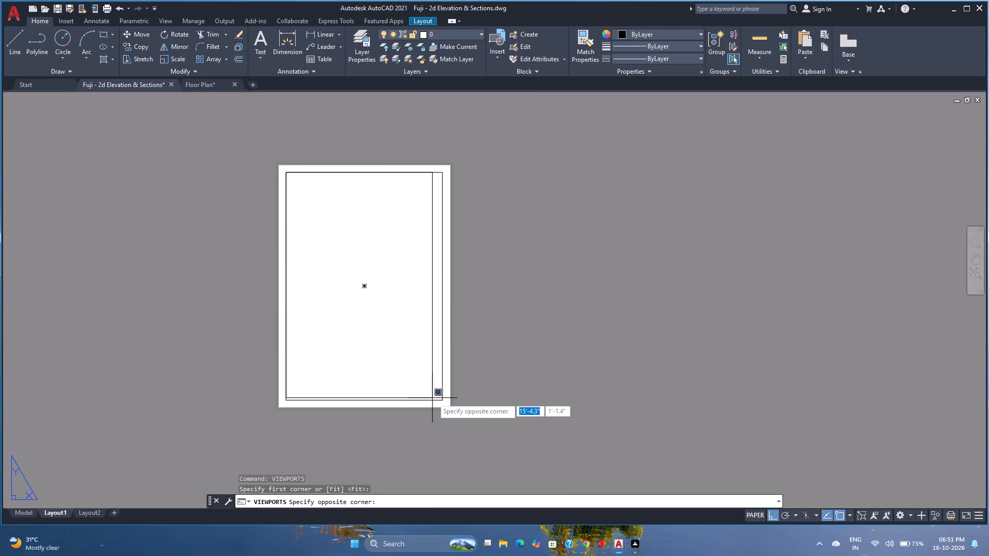
click(440, 399)
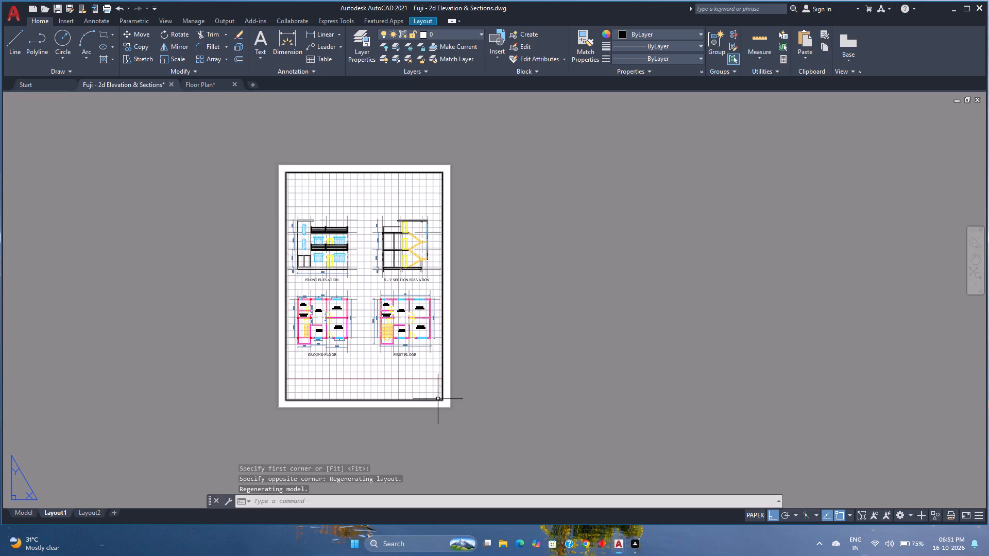
Activate the new viewport and switch it to the GROUND FLOOR custom model view.
double_click(299, 188)
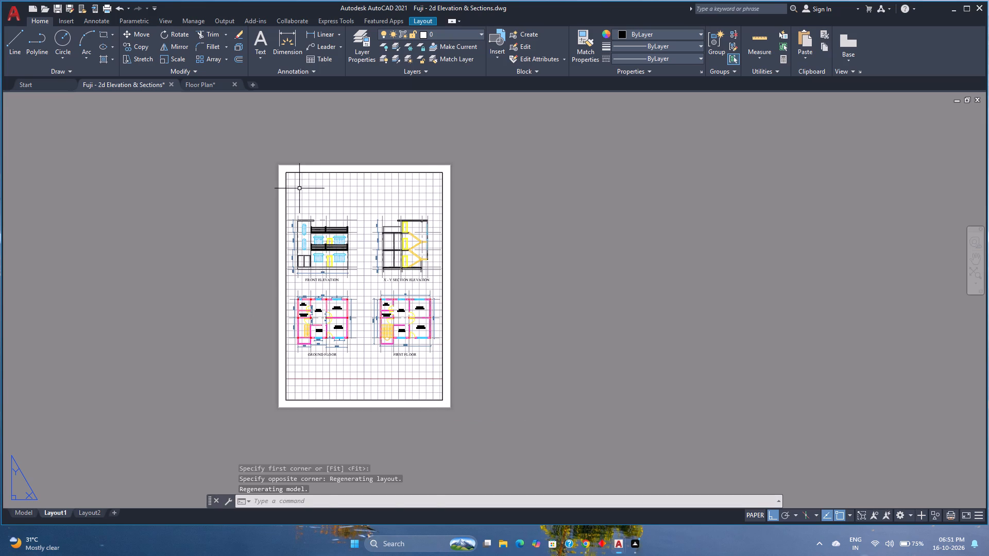
click(300, 179)
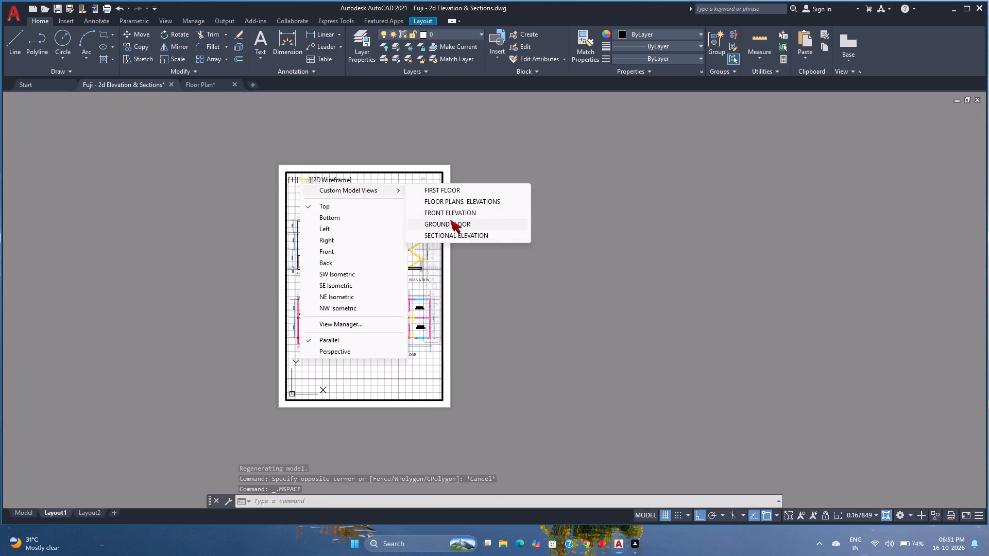
click(450, 220)
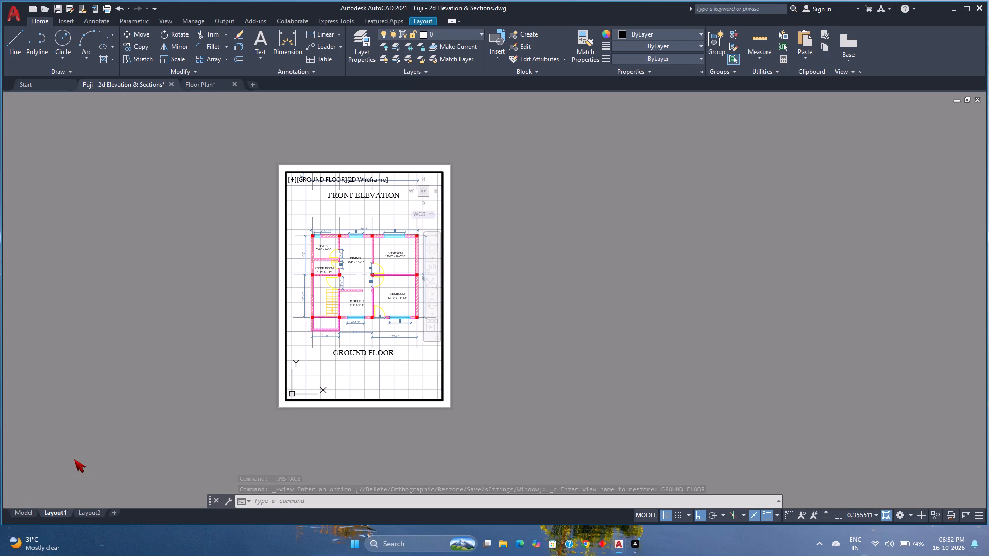
Start a single-sheet plot of Layout1, examine the border and ground floor plan in the preview, and cancel the plot.
key(p)
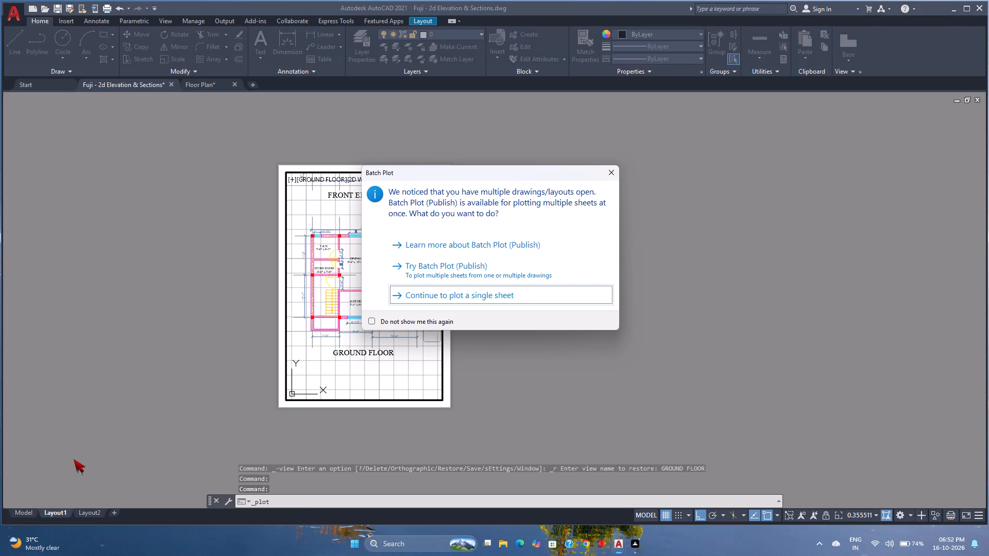
click(449, 291)
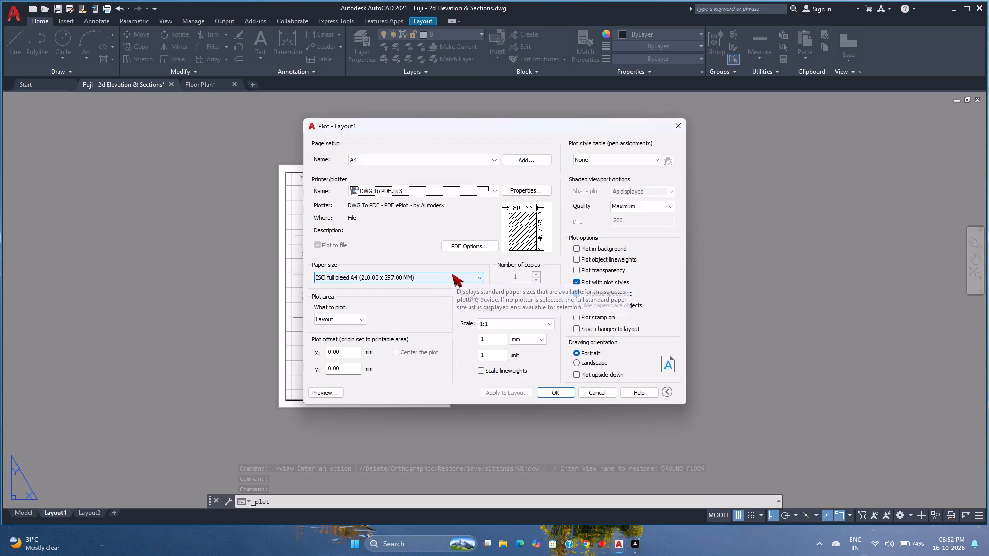
click(323, 392)
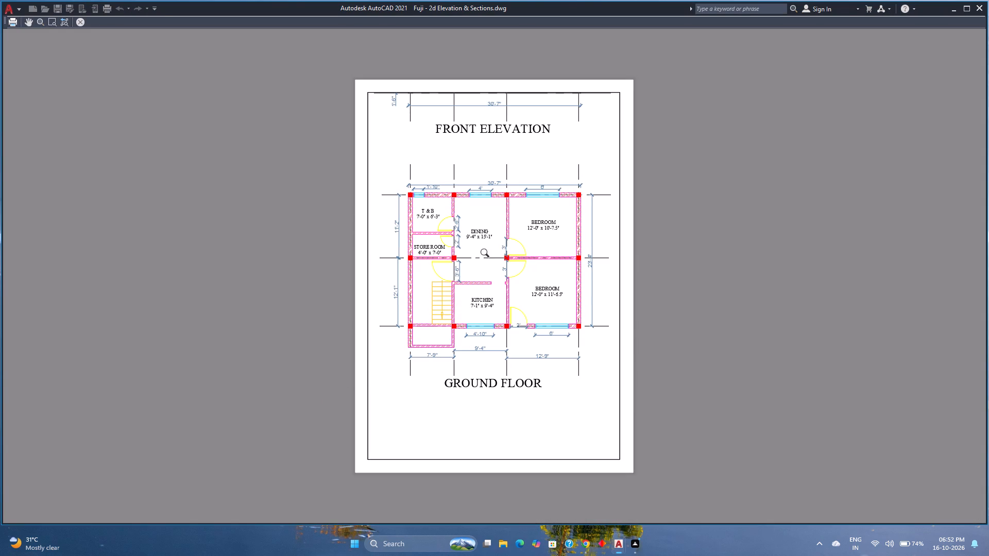
click(82, 19)
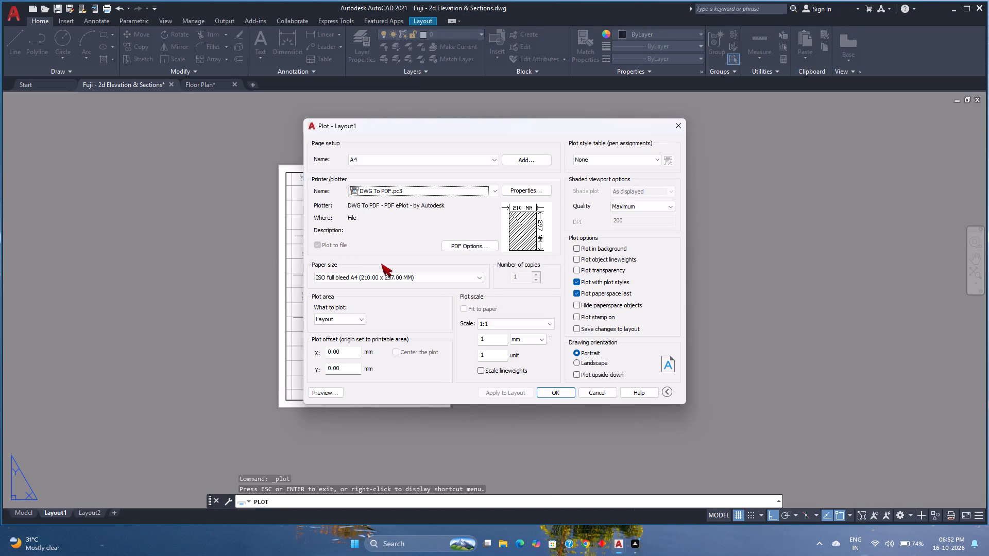
click(601, 395)
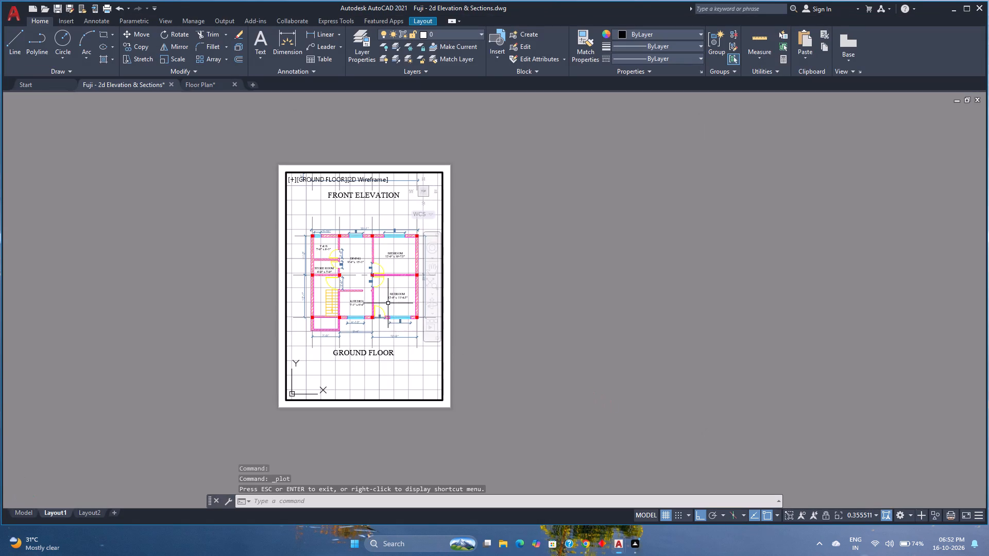
Reposition the ground floor plan inside the viewport so that the front elevation title lies outside the border.
middle_drag(385, 302, 388, 275)
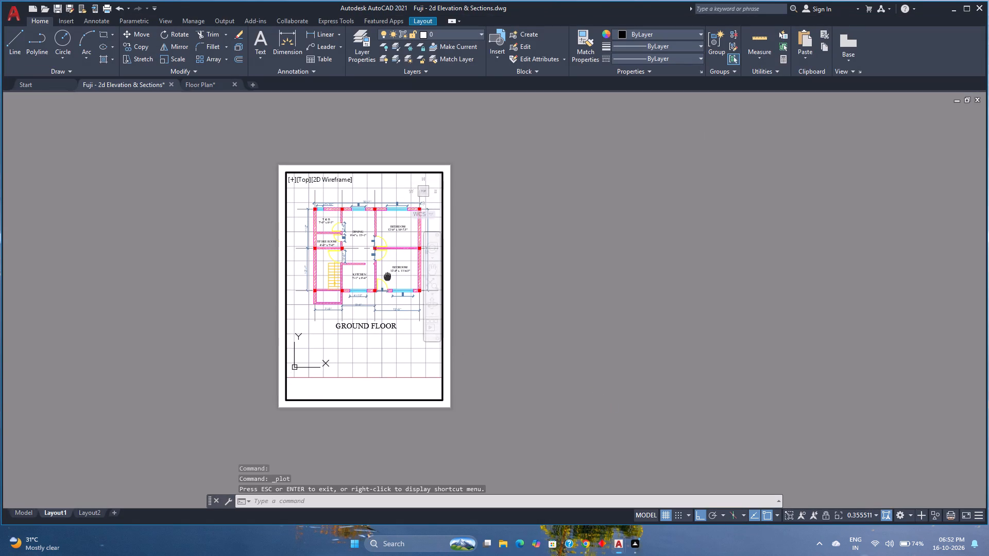
middle_drag(388, 275, 388, 274)
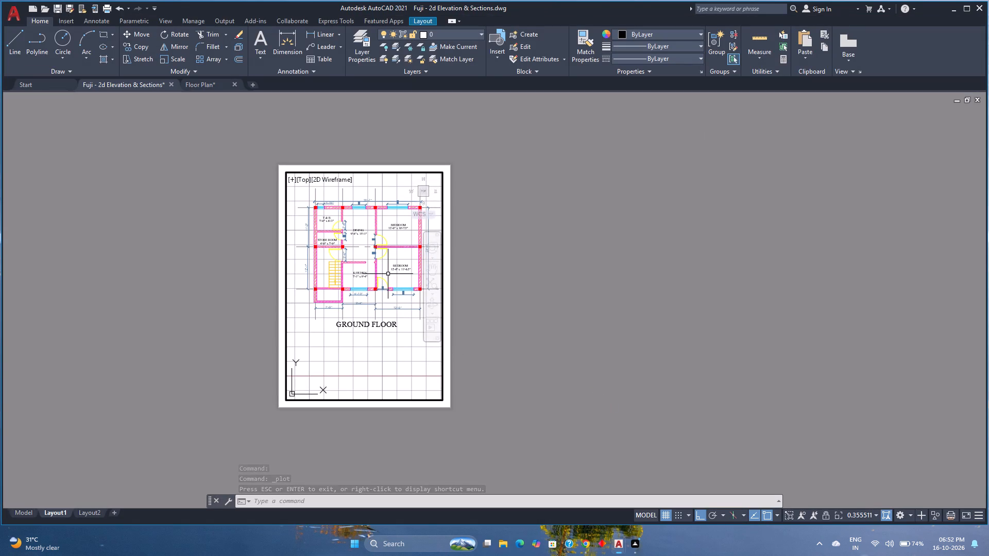
scroll(388, 274, up, 1)
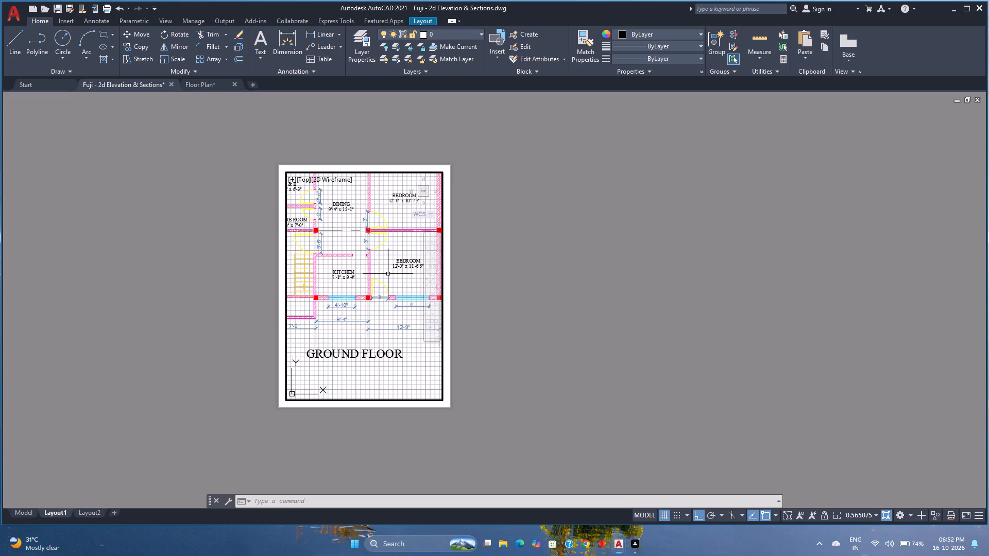
scroll(388, 274, down, 1)
key(Escape)
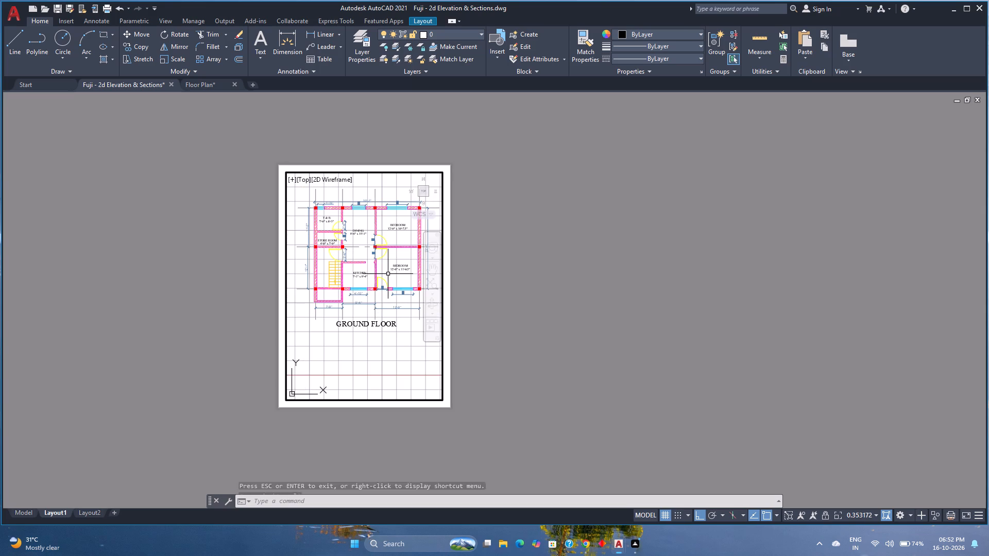
Modify the A4 page setup of Layout1 to landscape orientation and apply the change to the layout.
right_click(54, 511)
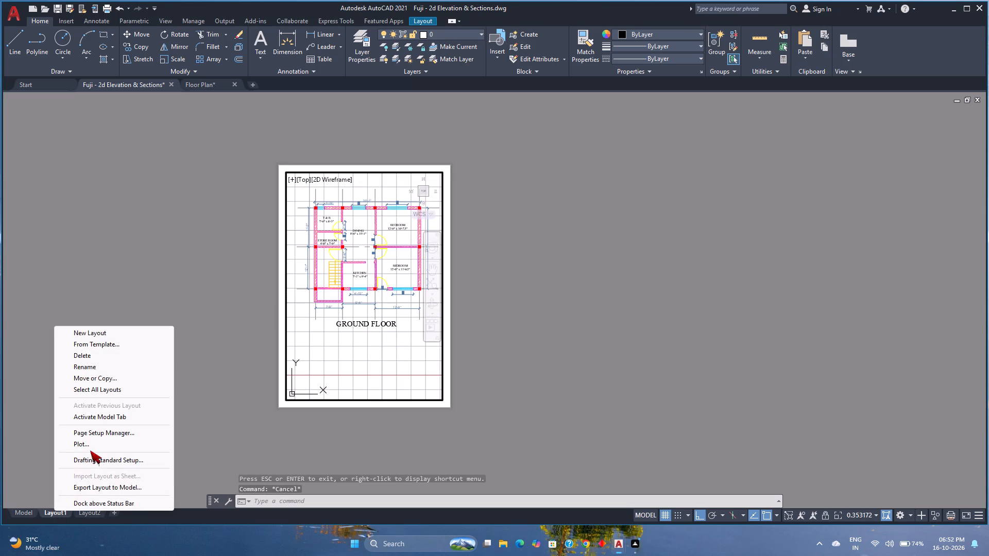
click(103, 431)
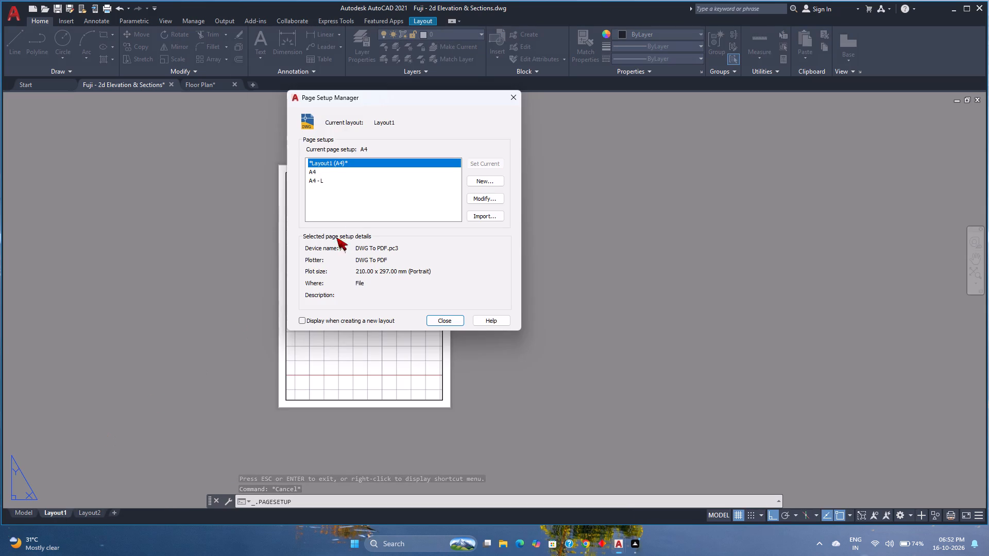
click(391, 176)
click(389, 172)
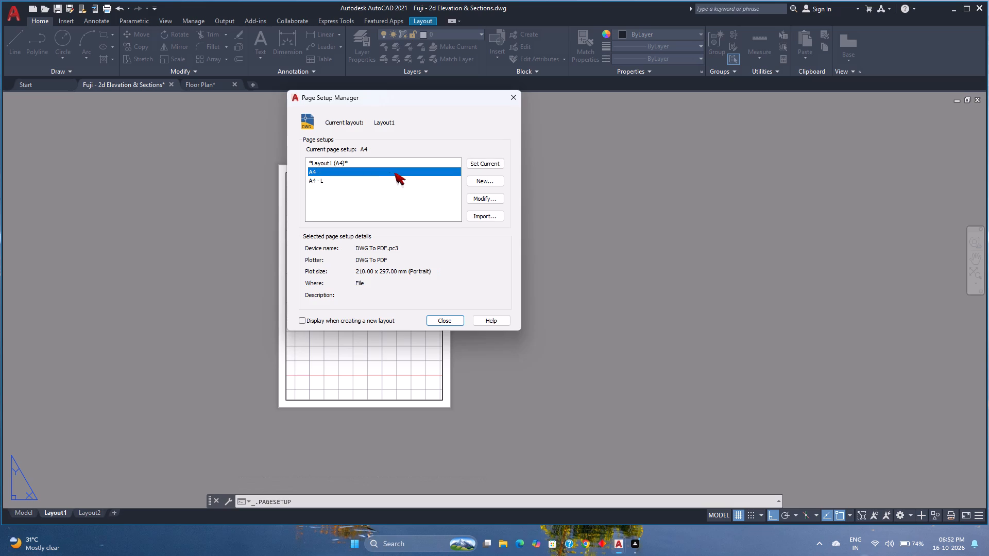
click(486, 196)
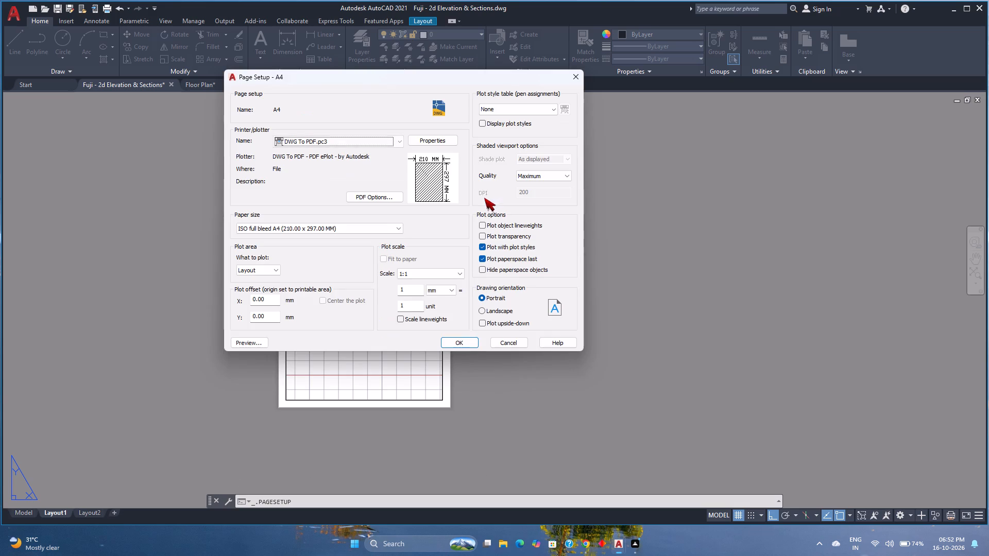
click(506, 310)
click(459, 342)
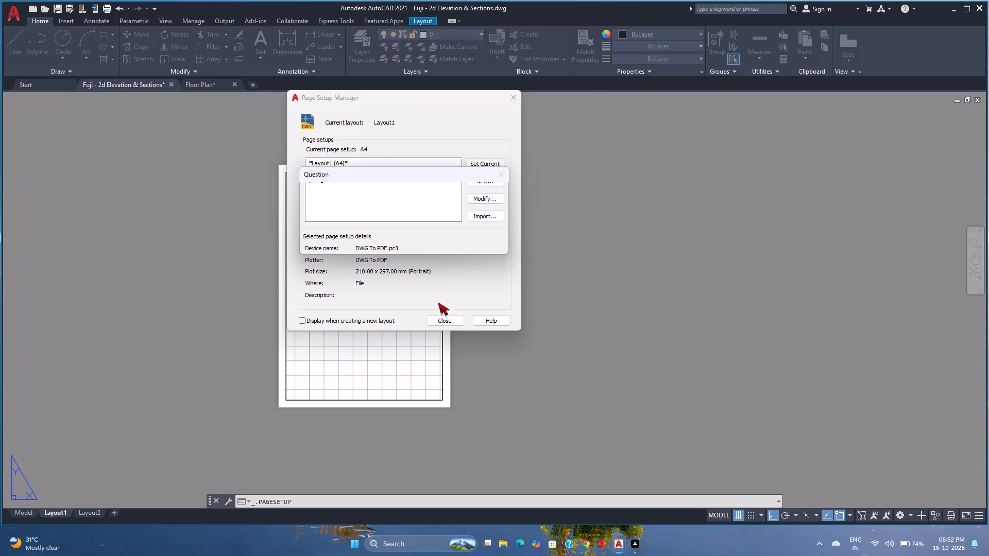
click(426, 244)
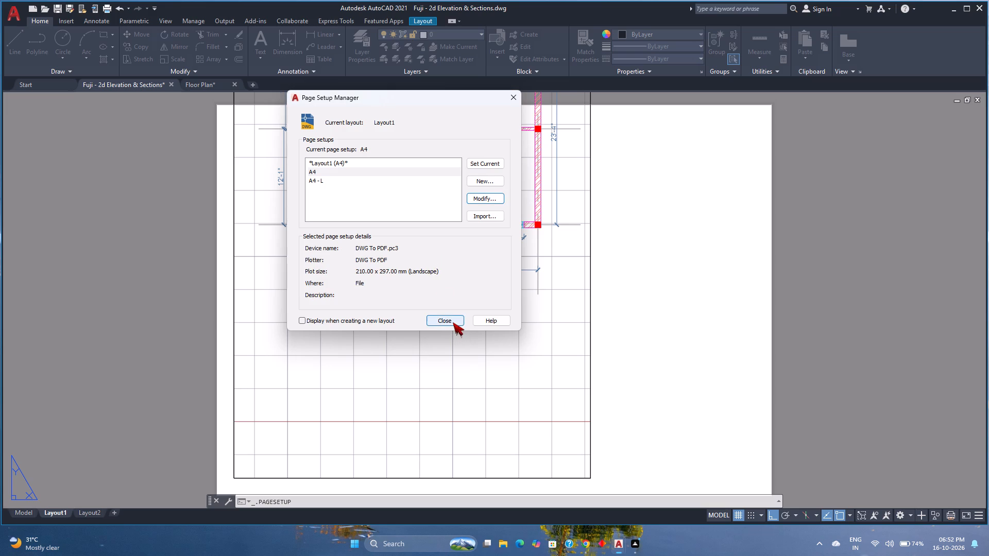
click(453, 322)
Return to paper space and erase the ground floor viewport and the portrait border from Layout1.
scroll(453, 319, down, 1)
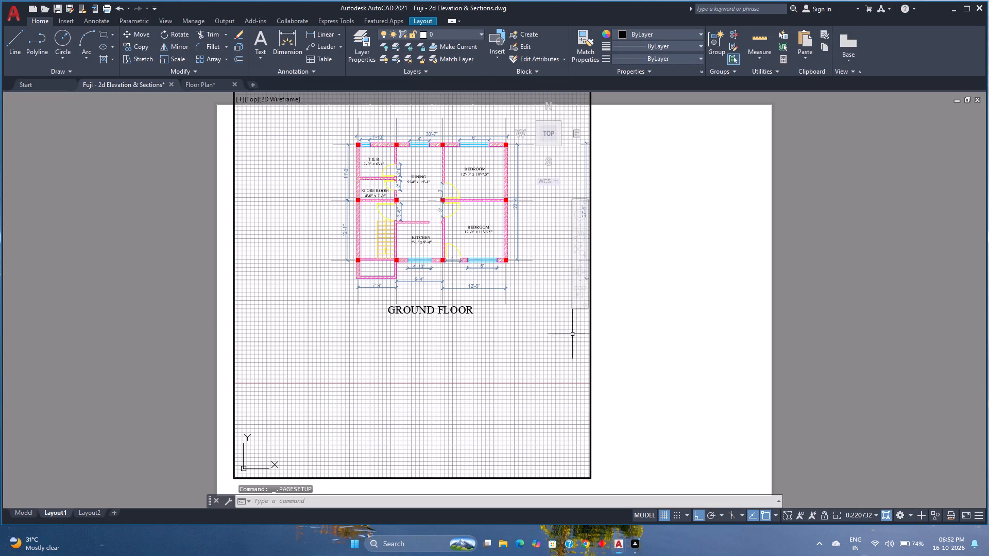
click(590, 328)
click(653, 341)
click(794, 345)
double_click(592, 375)
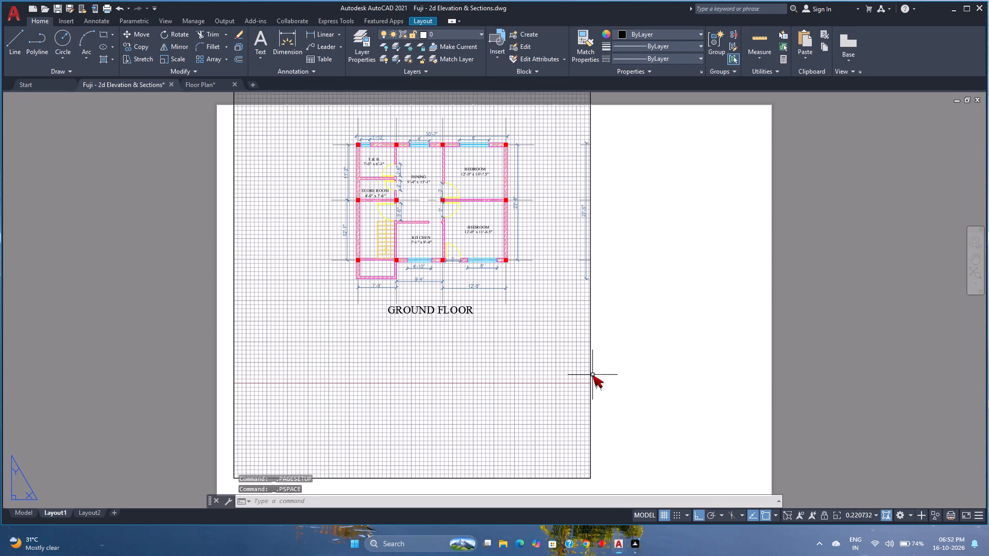
click(591, 375)
key(Delete)
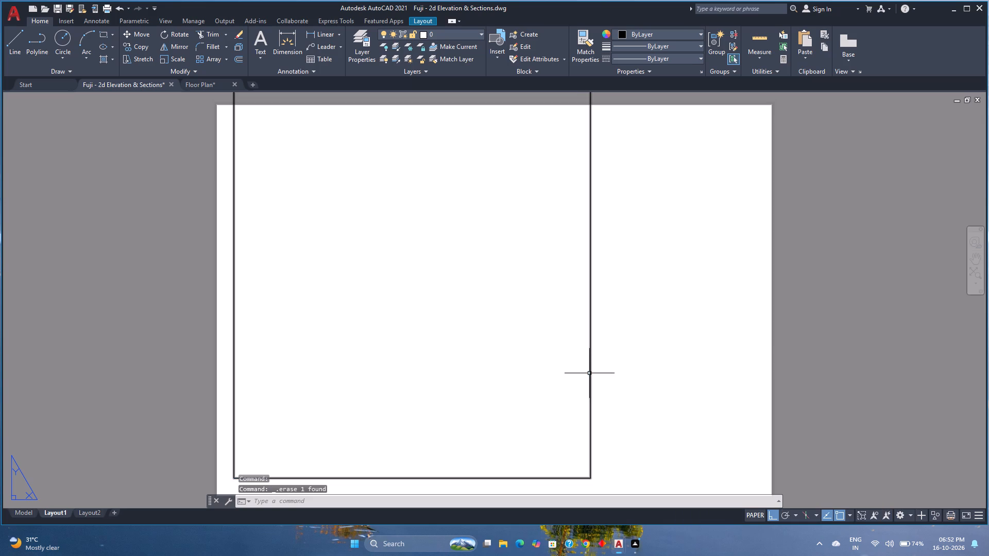
click(589, 371)
key(Delete)
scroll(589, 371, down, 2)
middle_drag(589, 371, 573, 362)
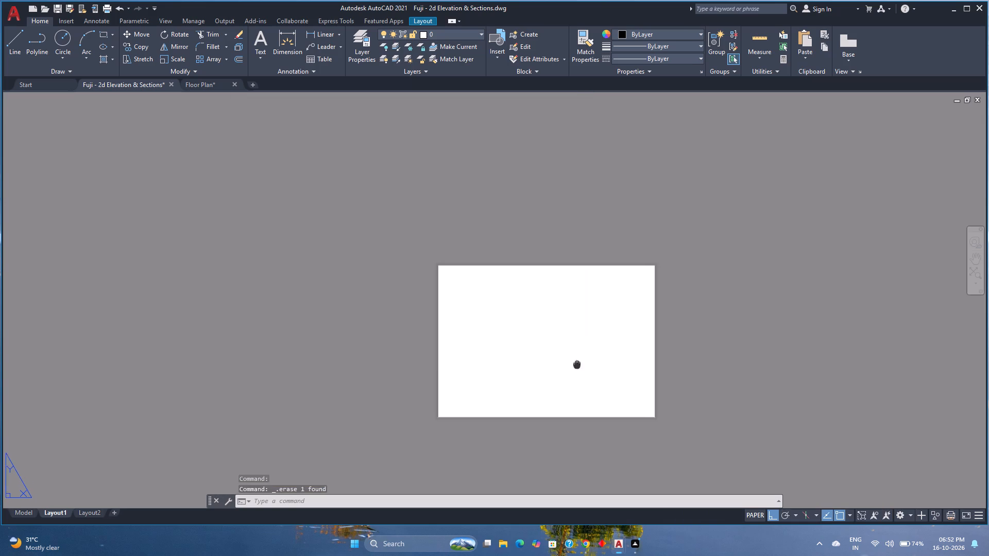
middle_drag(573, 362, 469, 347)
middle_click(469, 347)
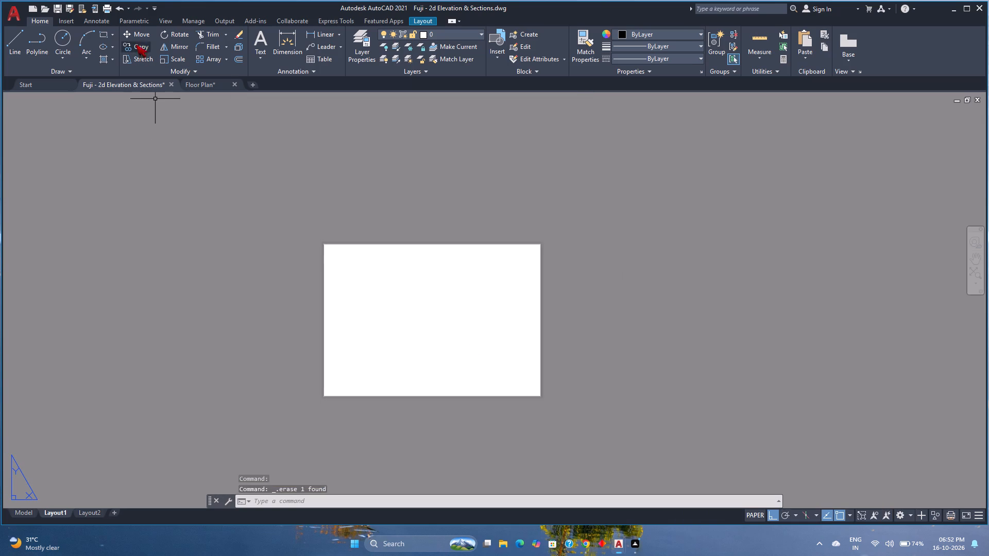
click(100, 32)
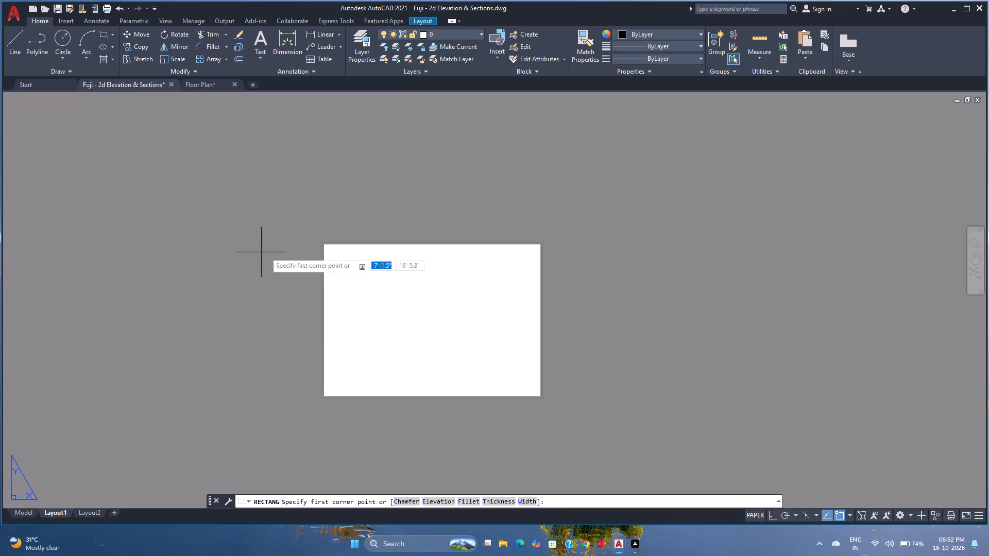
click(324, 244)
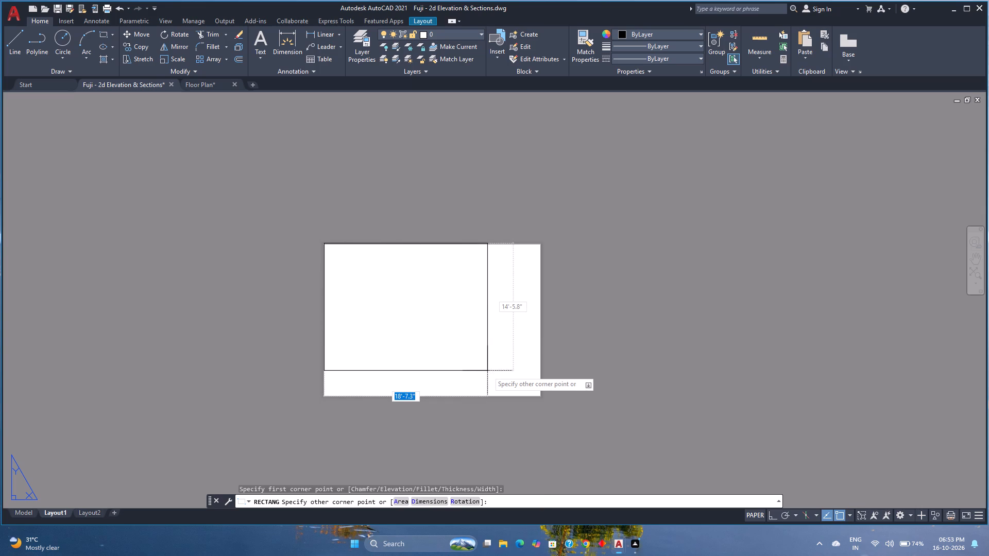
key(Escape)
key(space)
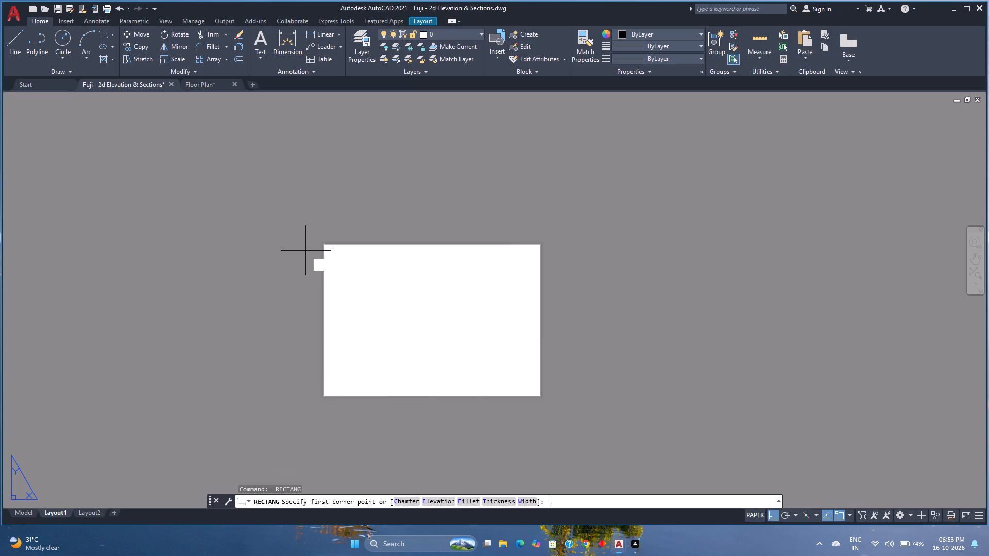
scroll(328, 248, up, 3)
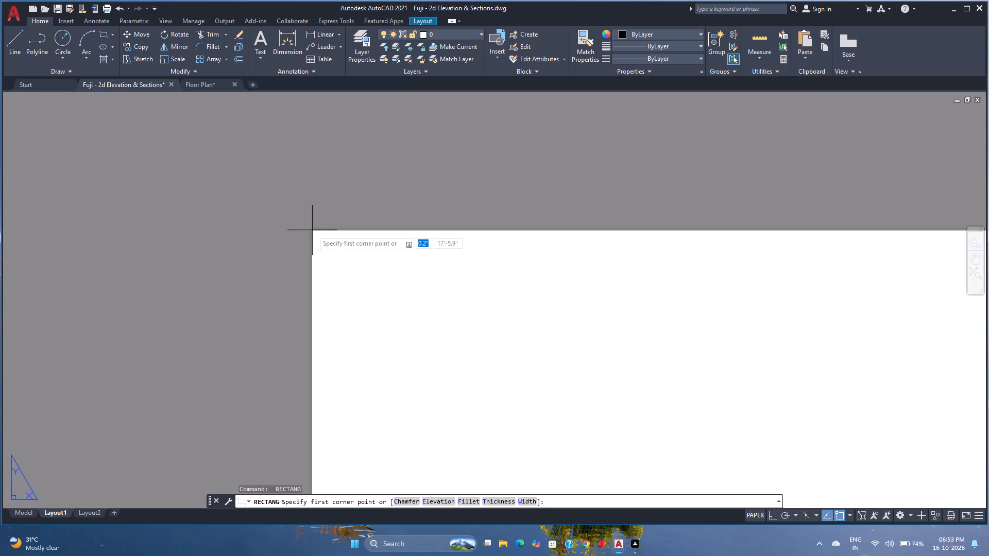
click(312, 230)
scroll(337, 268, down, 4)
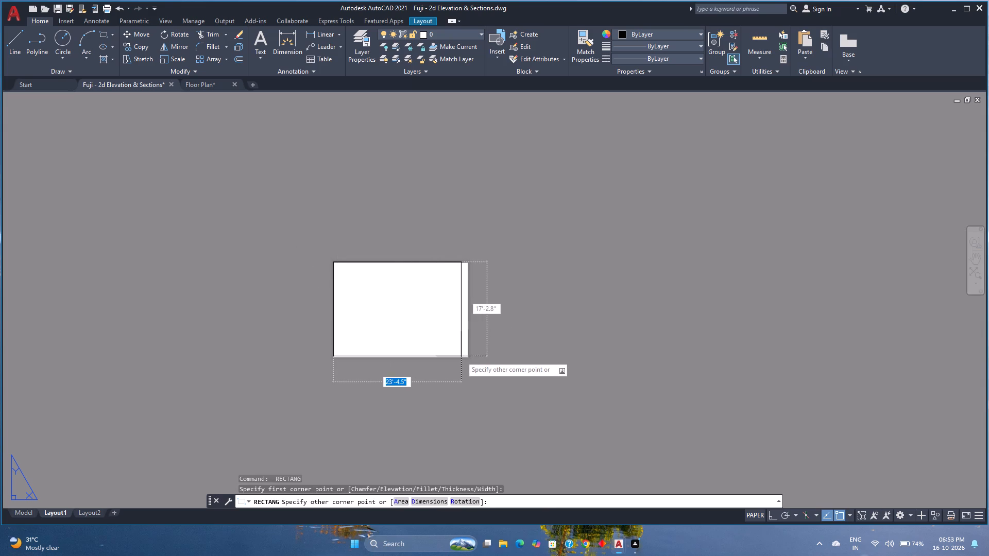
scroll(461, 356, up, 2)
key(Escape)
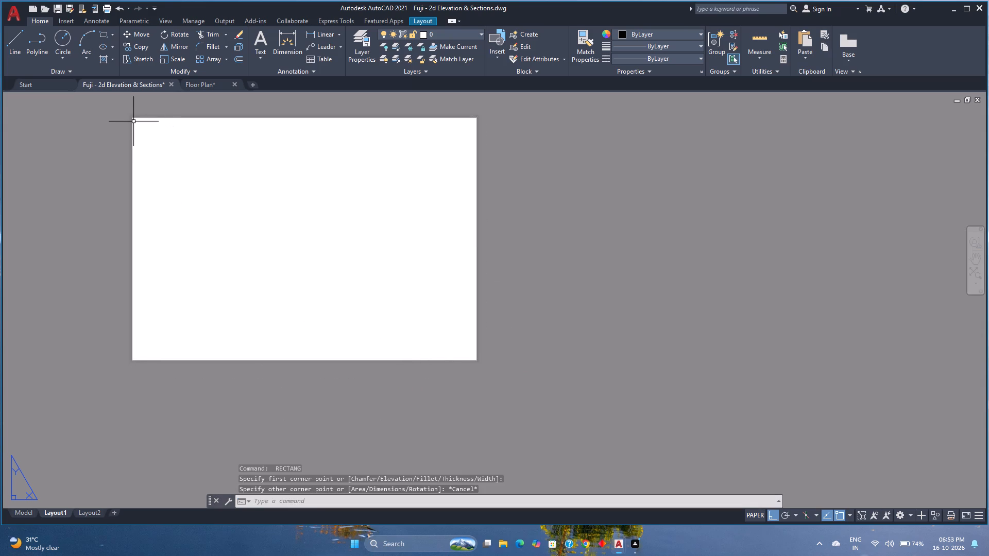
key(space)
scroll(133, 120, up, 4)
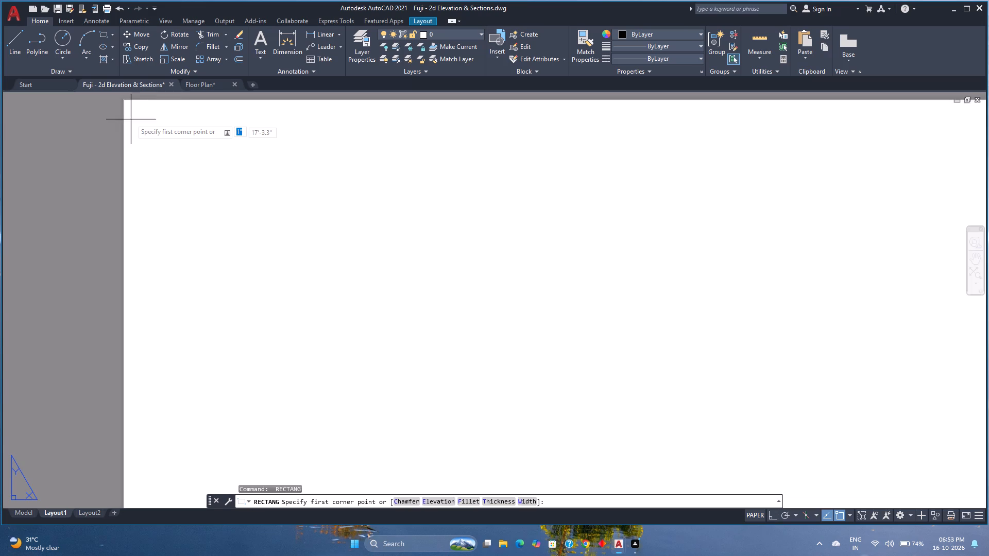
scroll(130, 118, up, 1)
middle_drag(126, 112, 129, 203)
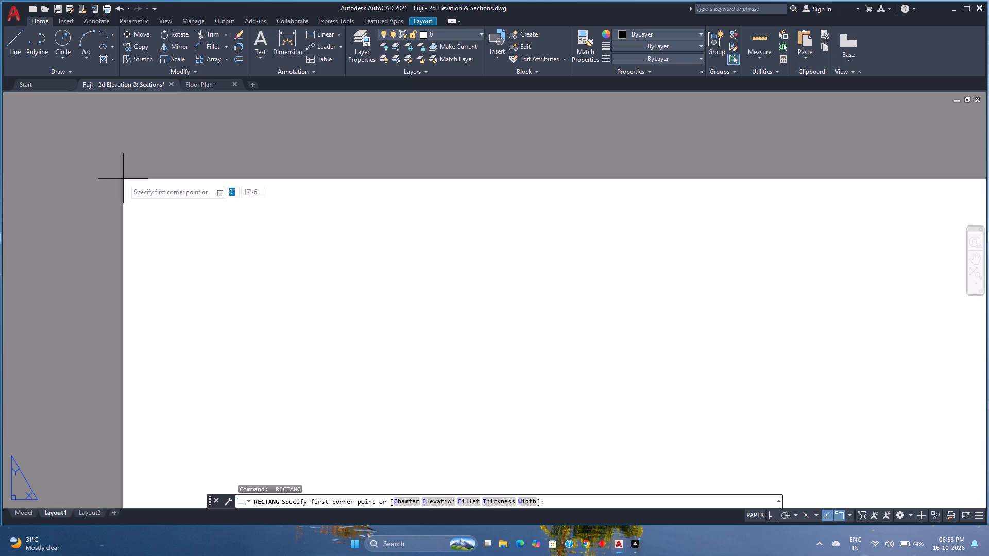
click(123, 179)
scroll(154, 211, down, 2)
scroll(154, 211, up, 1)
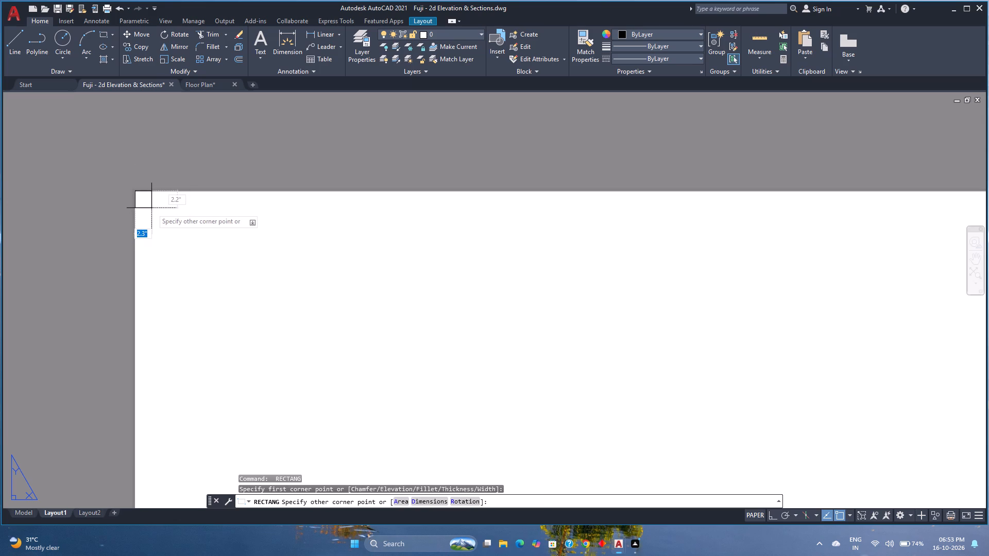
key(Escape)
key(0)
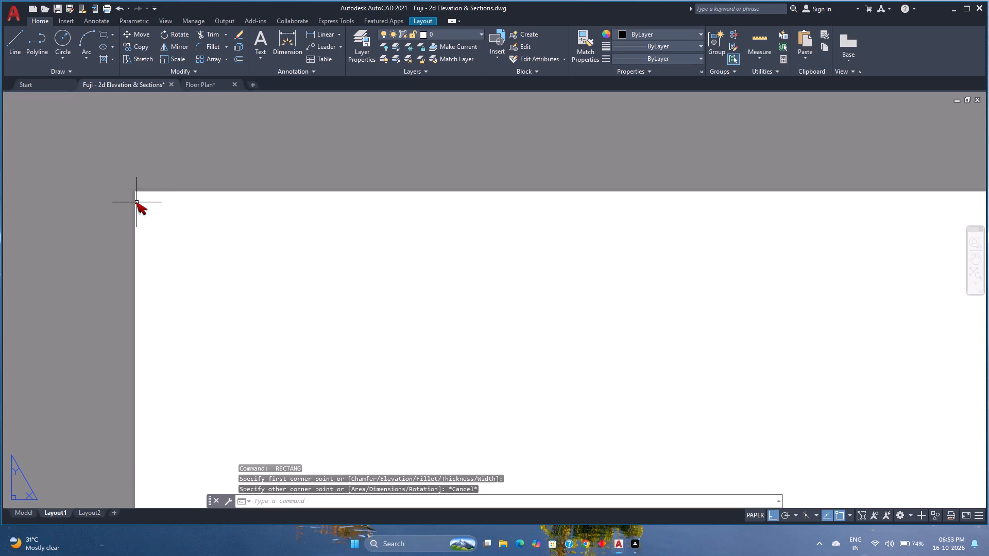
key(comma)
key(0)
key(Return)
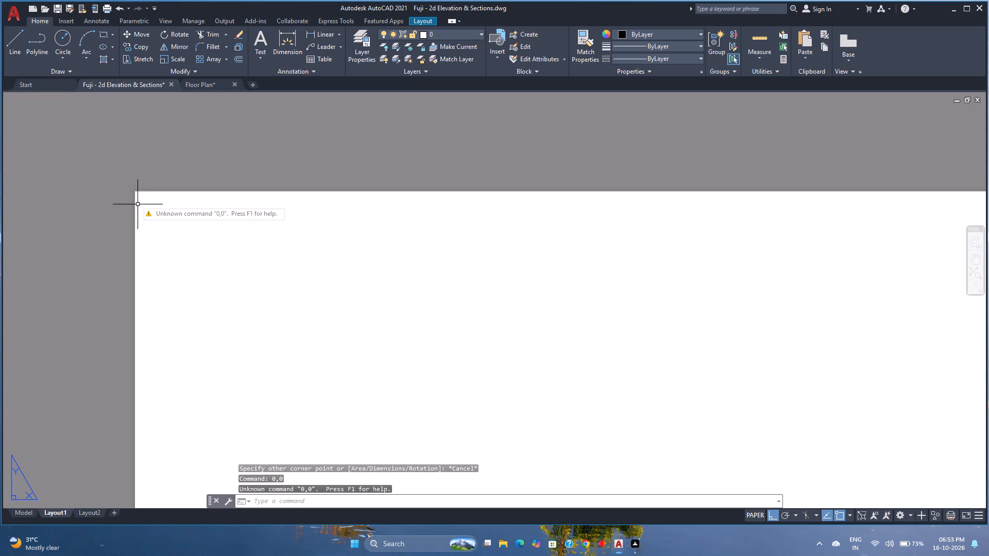
Draw a rectangle from 0,0 to the sheet's opposite corner, about 24'-9" by 17'-5", along the landscape paper edge.
click(103, 37)
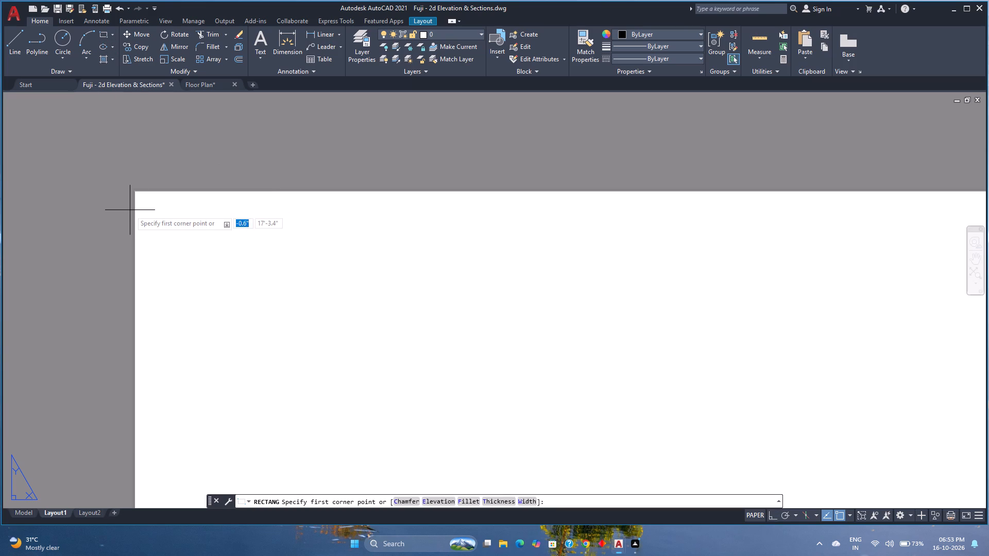
key(0)
key(comma)
key(0)
key(Return)
scroll(130, 210, down, 7)
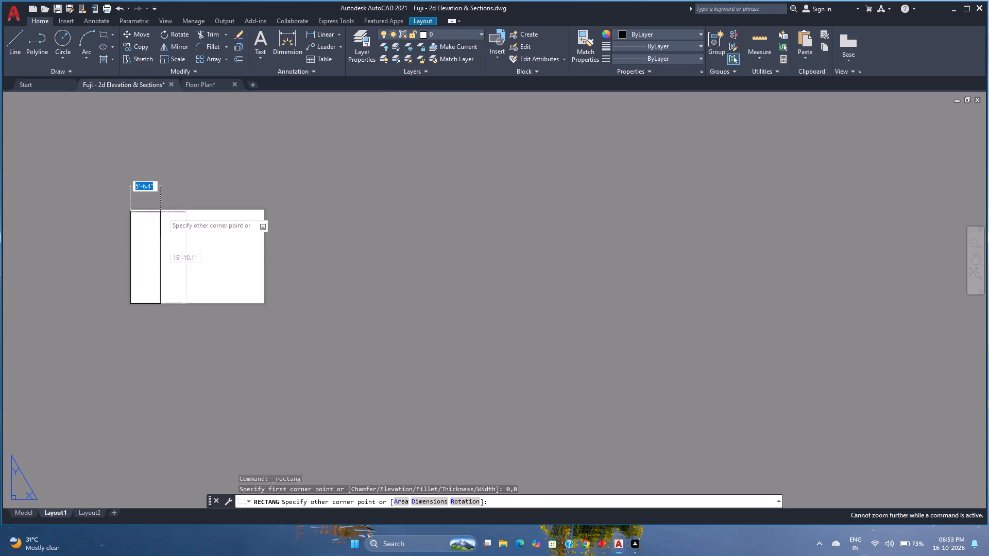
scroll(242, 203, up, 2)
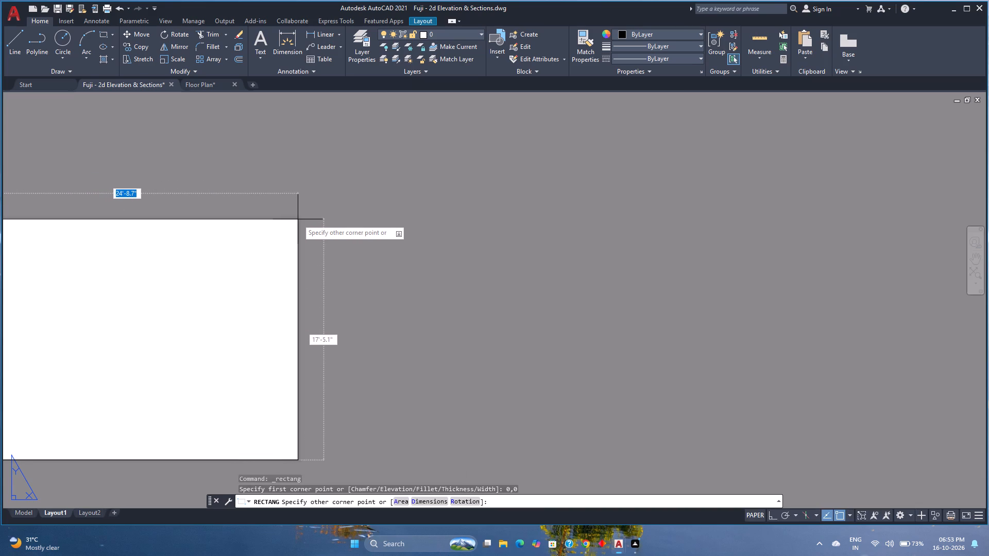
click(298, 219)
scroll(214, 284, down, 1)
middle_drag(214, 284, 391, 262)
middle_click(393, 262)
middle_click(394, 262)
middle_click(394, 262)
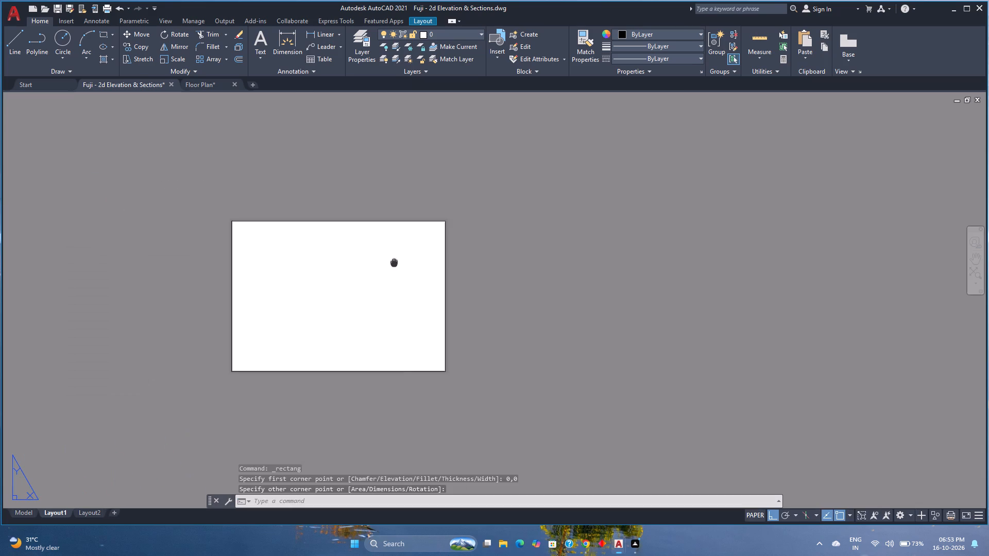
scroll(393, 261, down, 1)
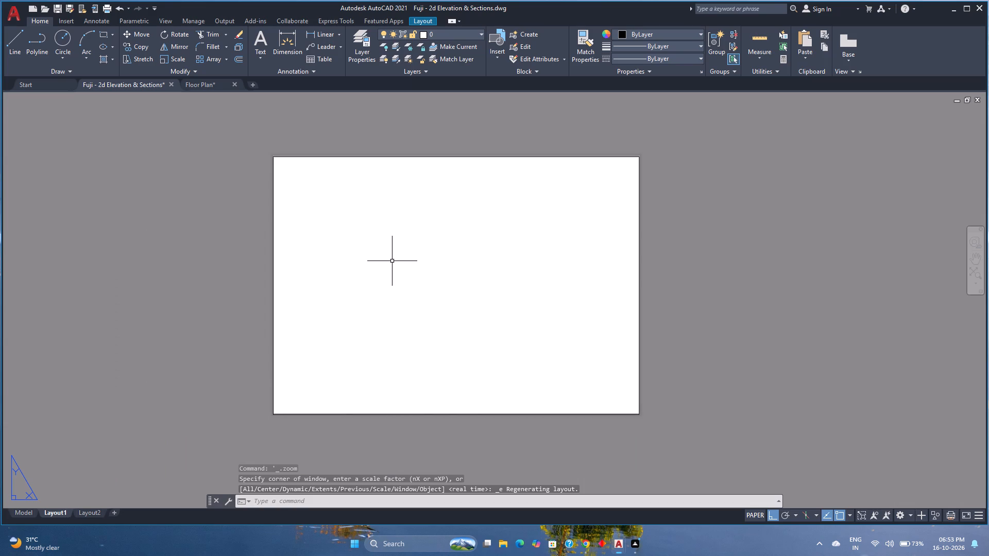
Start an Offset for the rectangle along the paper edge.
click(238, 62)
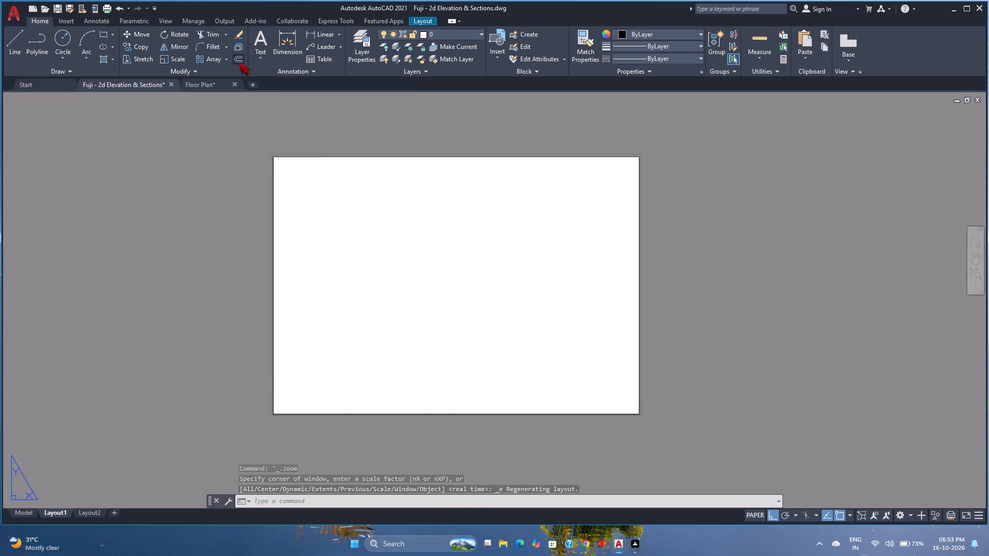
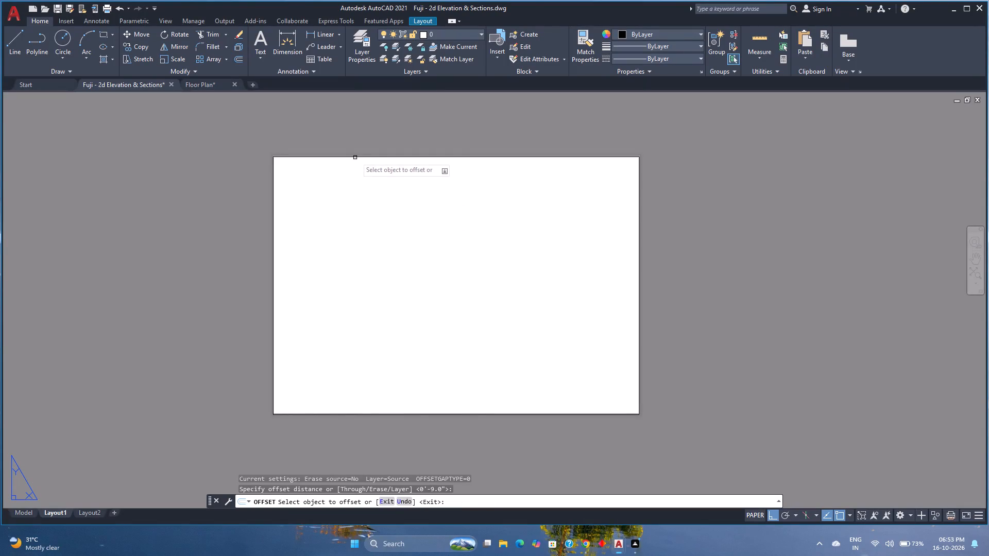
Offset the paper-edge rectangle 9" inward as the landscape border and erase the original outer rectangle.
click(356, 157)
click(355, 197)
key(Escape)
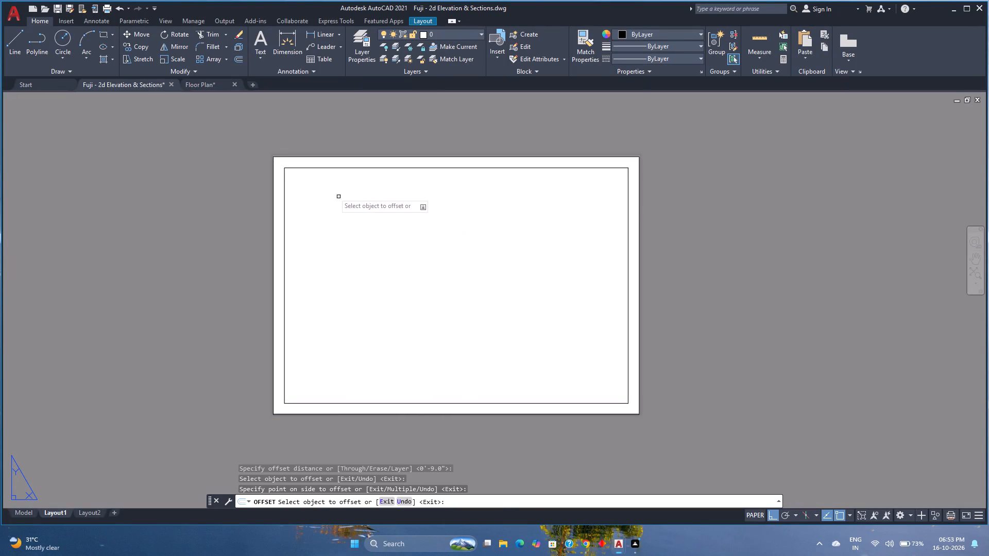
click(309, 155)
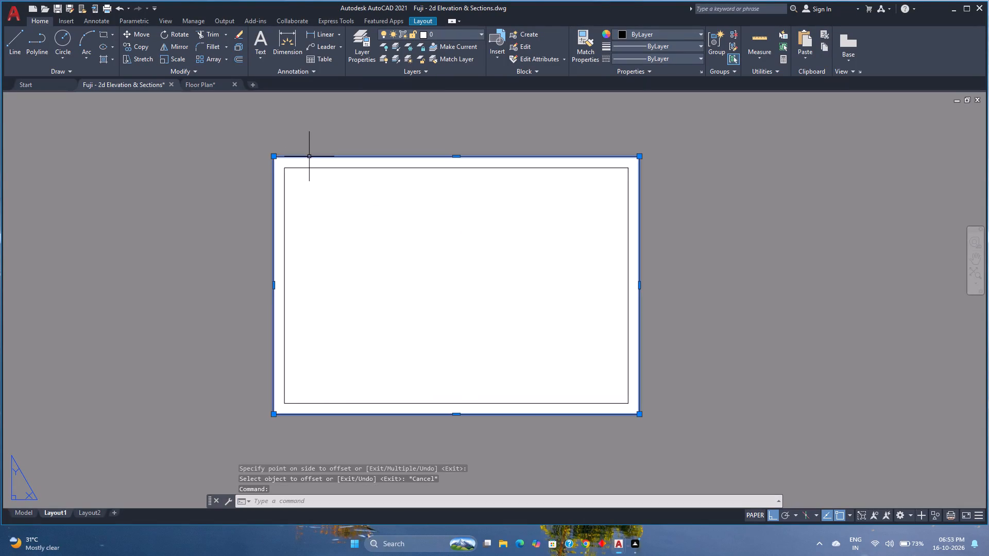
key(Delete)
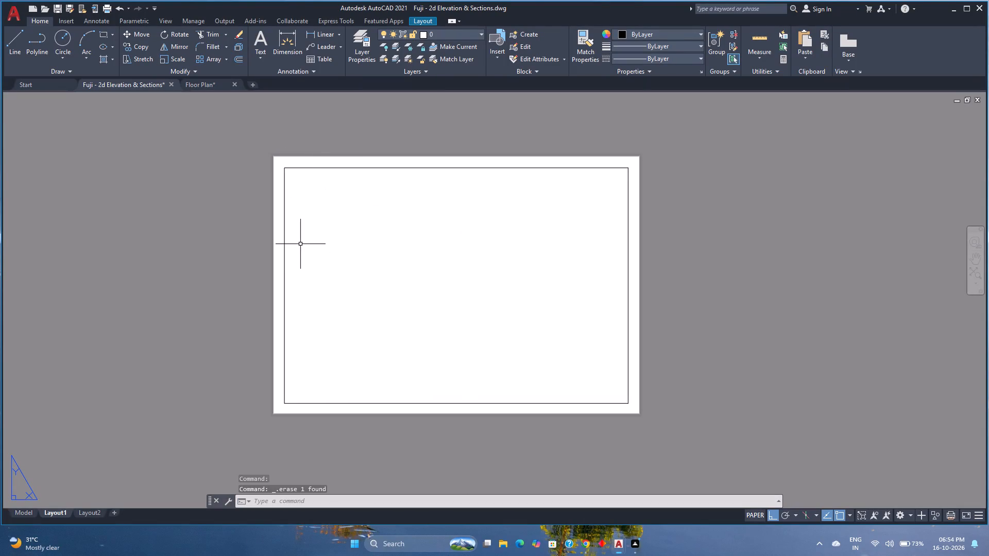
Create a viewport with the Active Model Configuration, spanning the landscape border from its upper-left to its lower-right corner.
key(v)
key(i)
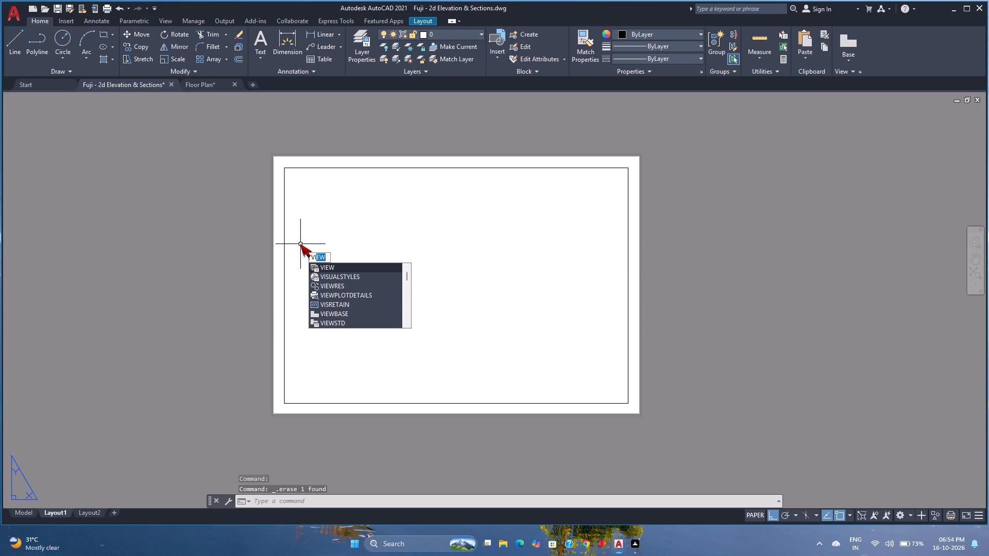
text(EWPO)
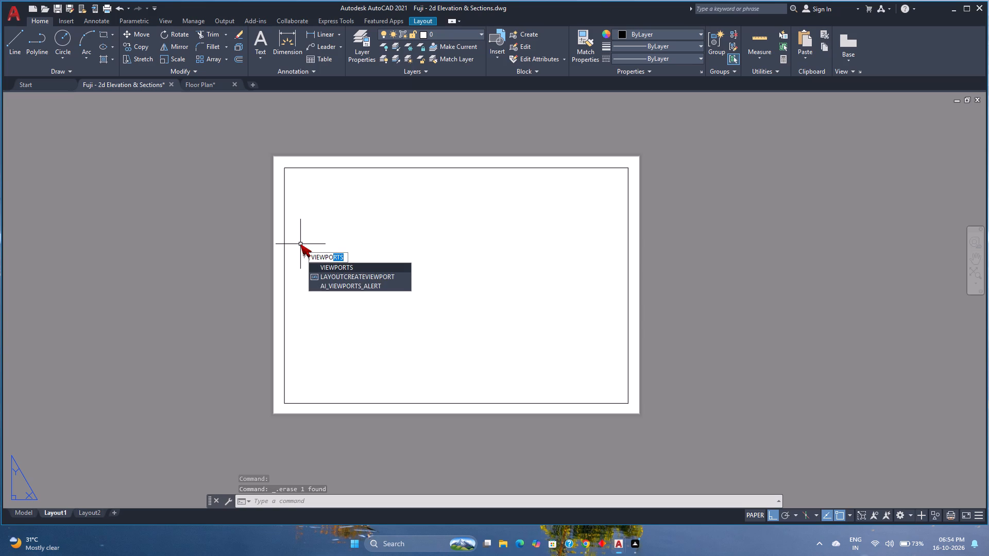
key(Return)
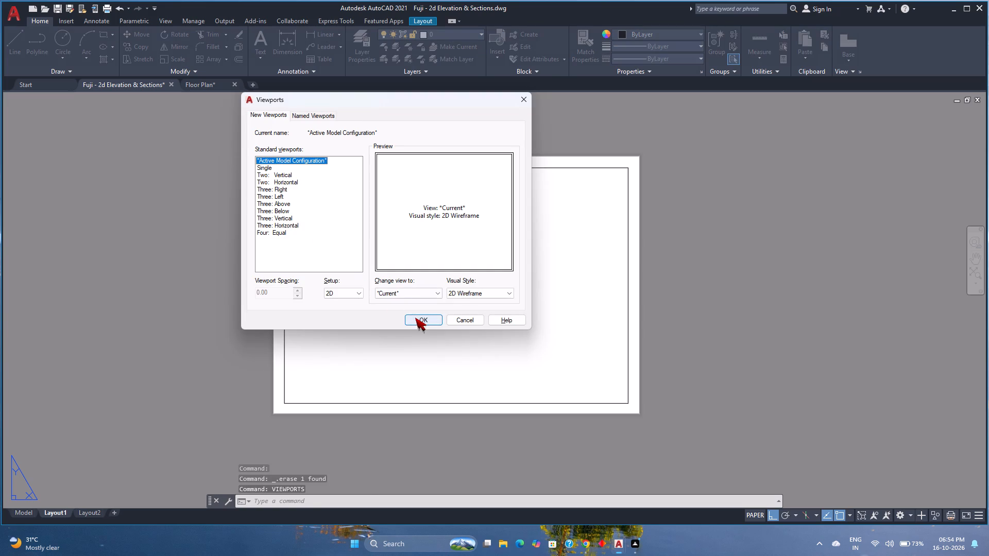
click(415, 318)
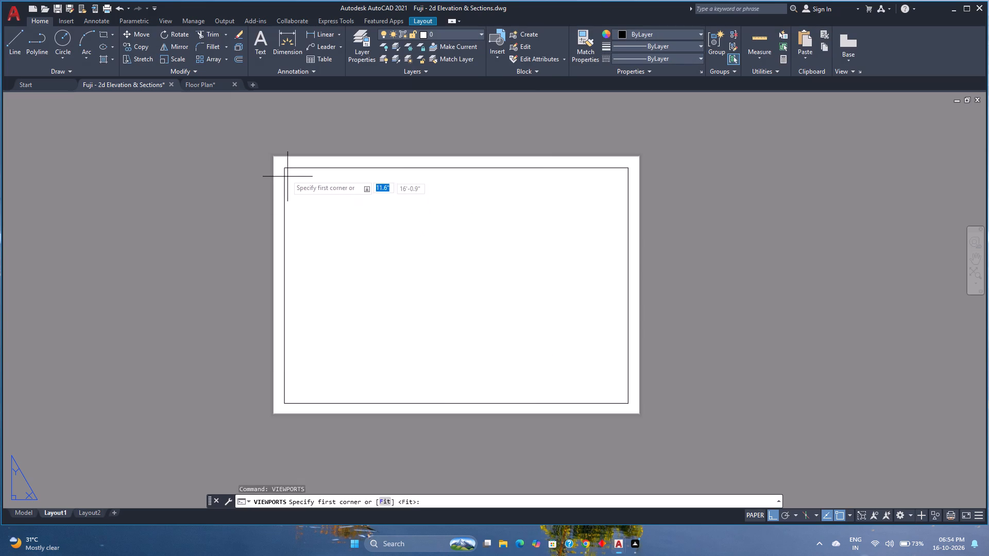
click(283, 169)
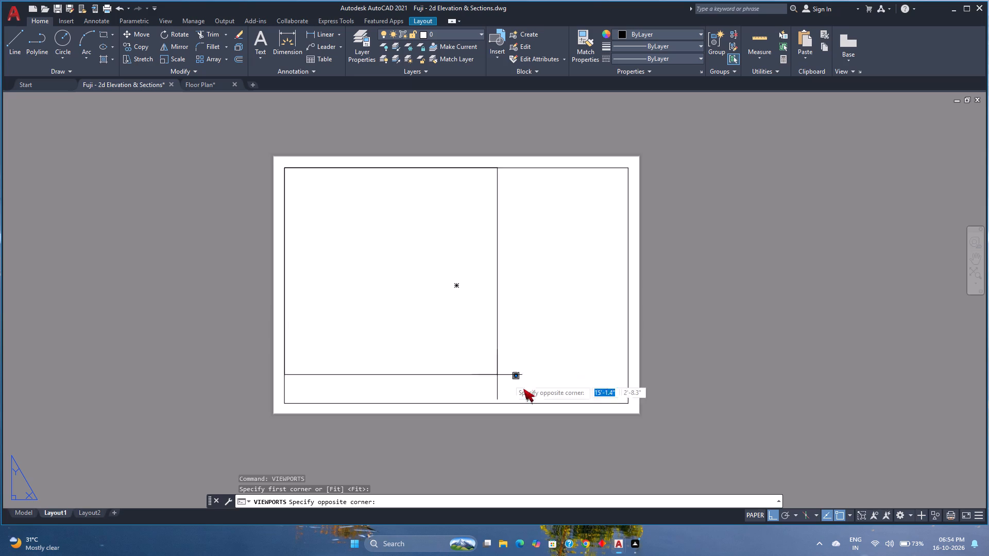
click(626, 404)
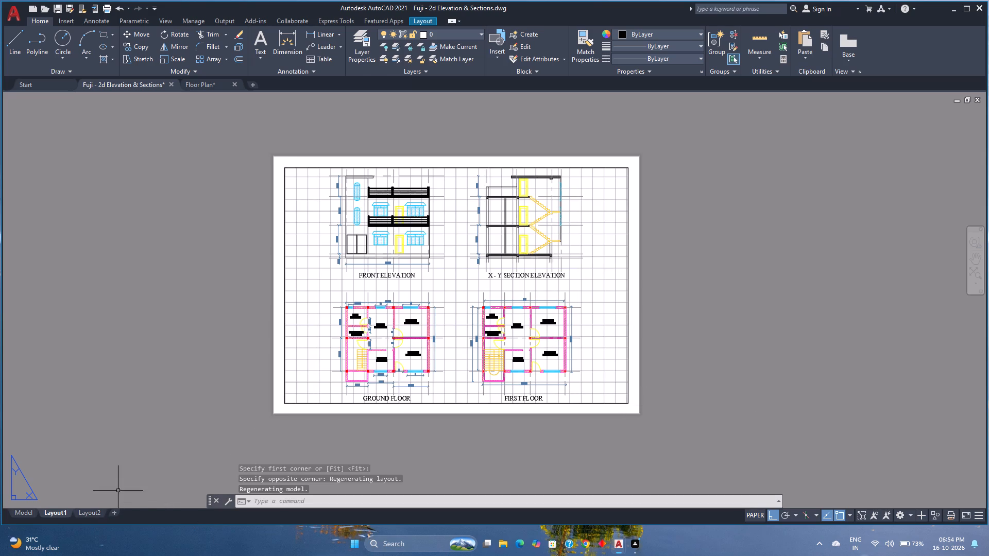
Activate the new viewport and set it to the saved GROUND FLOOR custom model view.
double_click(303, 180)
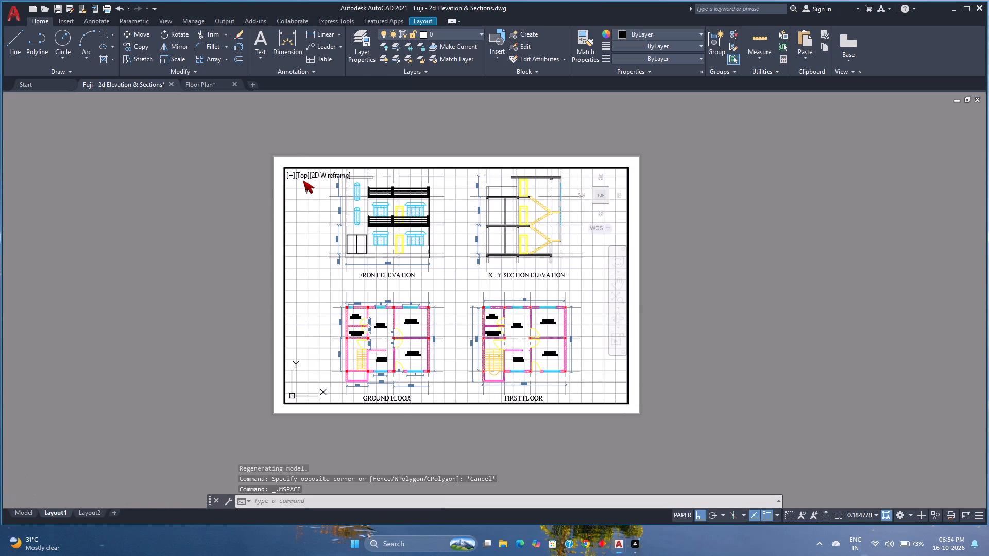
click(301, 175)
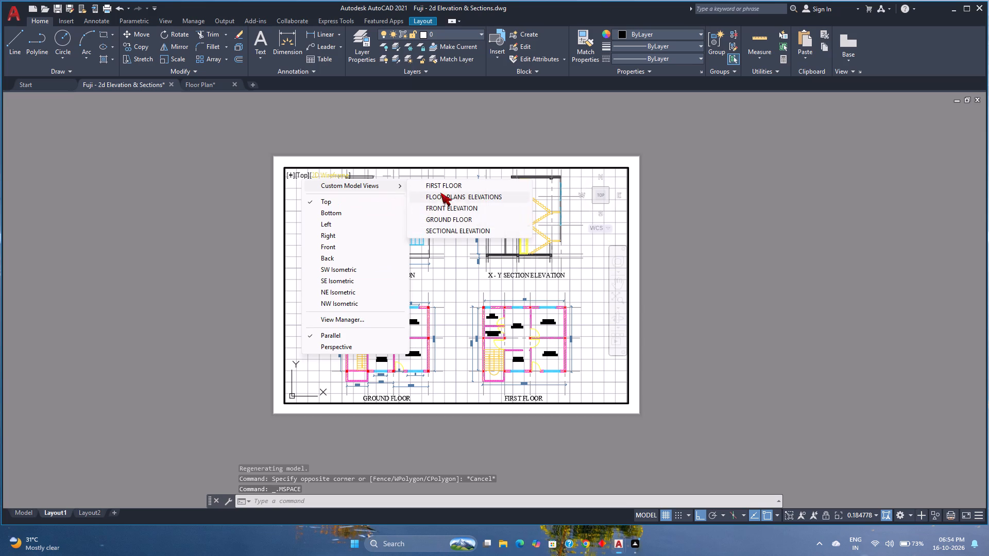
click(459, 217)
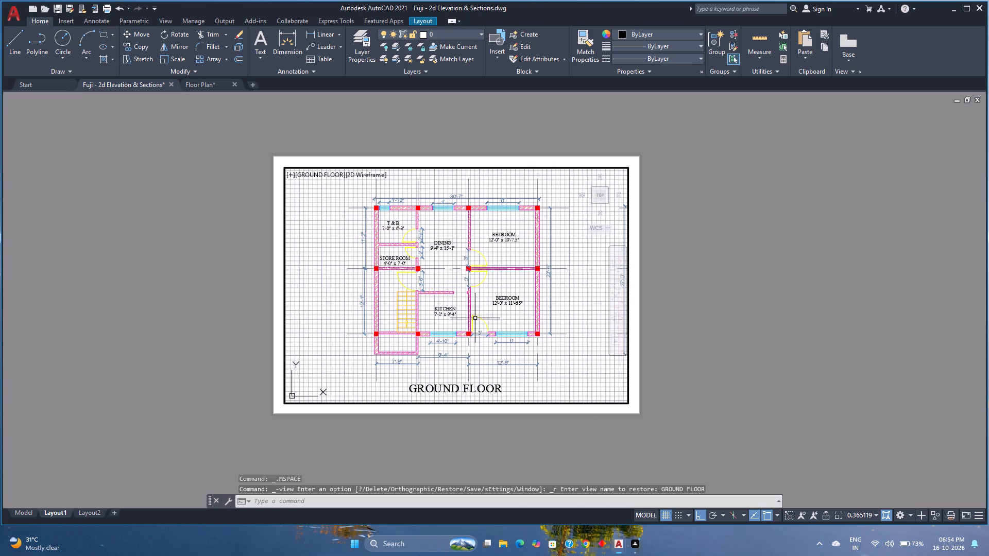
click(713, 385)
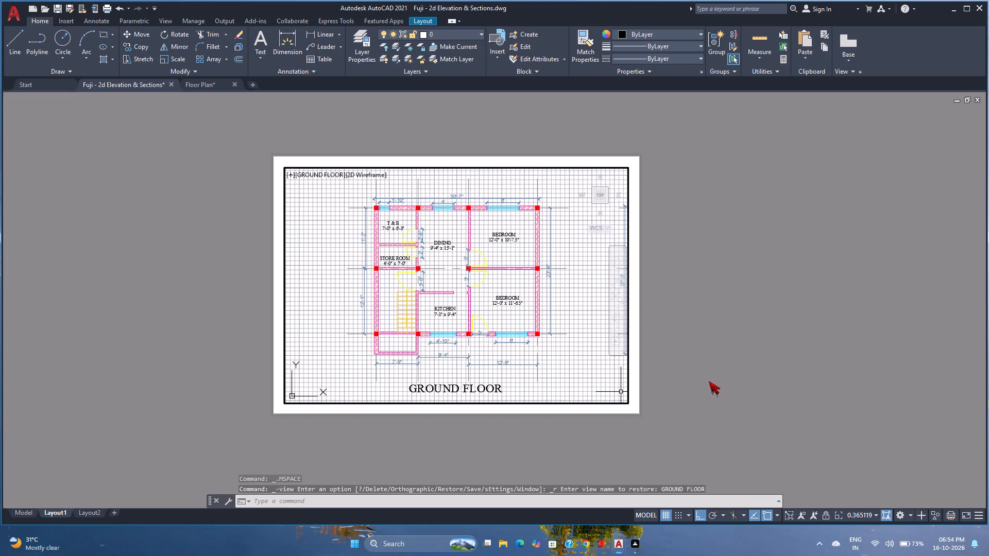
key(Escape)
click(708, 380)
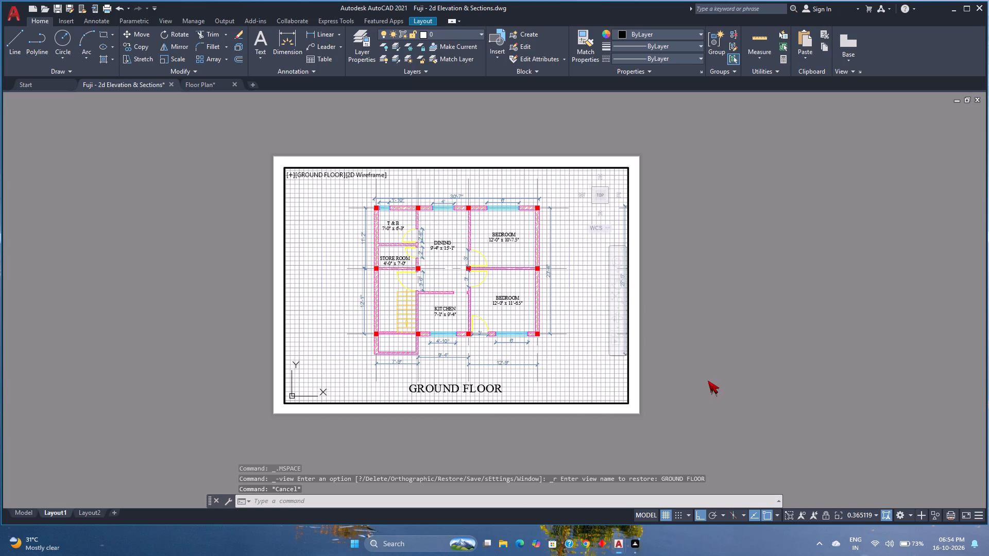
Preview the single-sheet plot of Layout1, and close the preview and the plot settings without plotting.
key(ctrl+p)
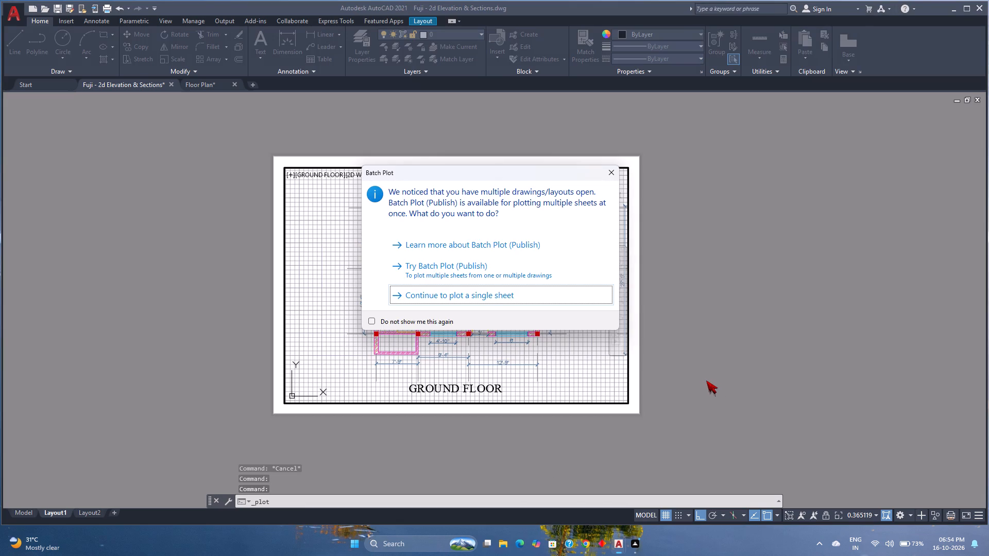
click(485, 298)
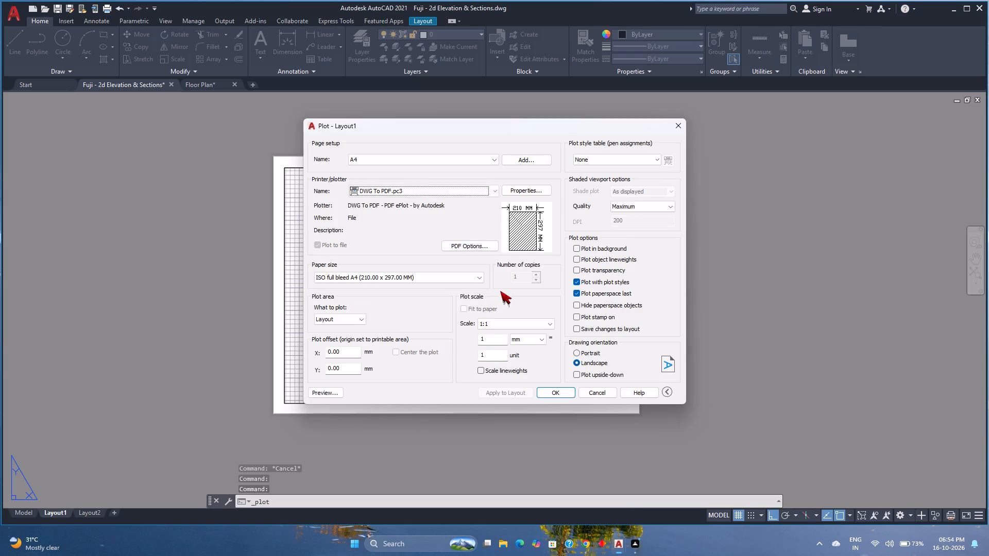
click(320, 389)
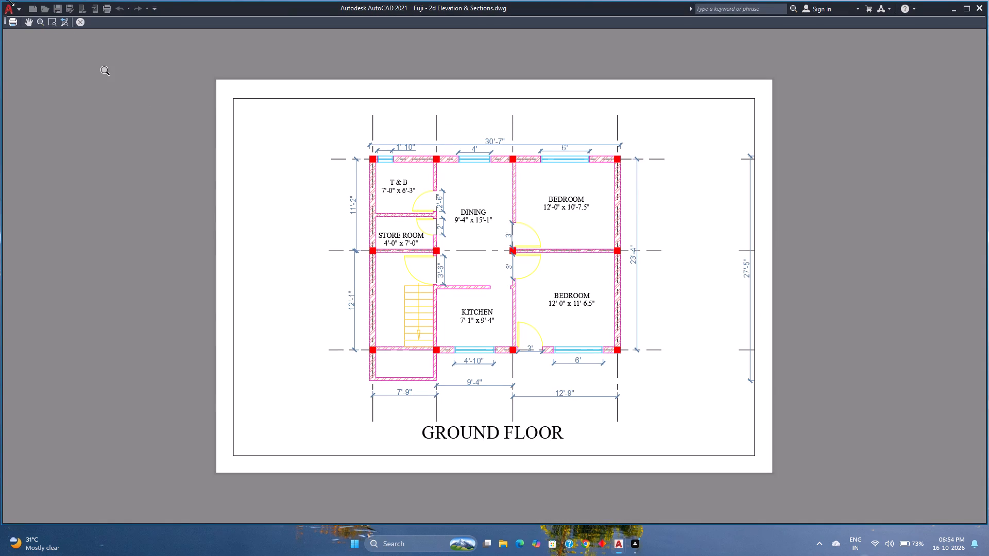
click(80, 19)
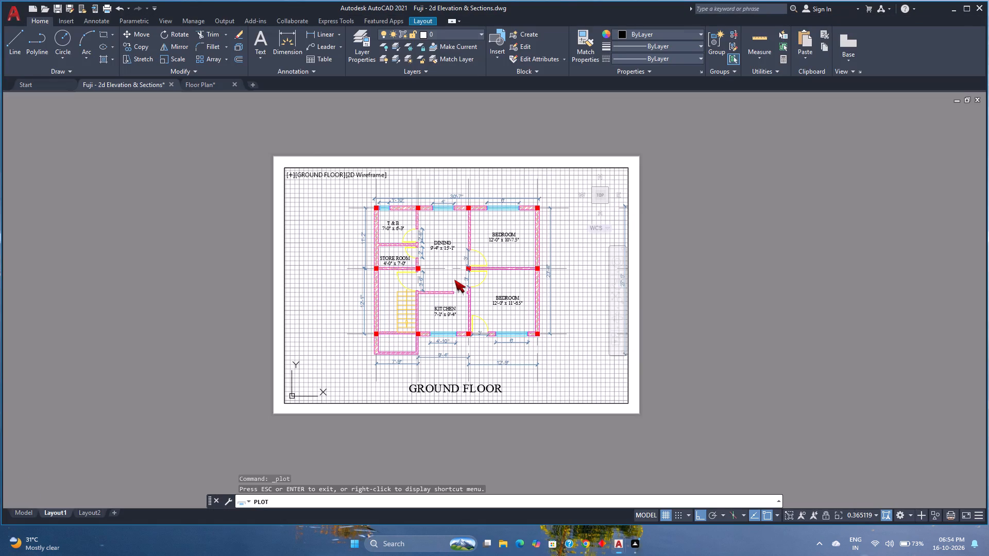
click(591, 393)
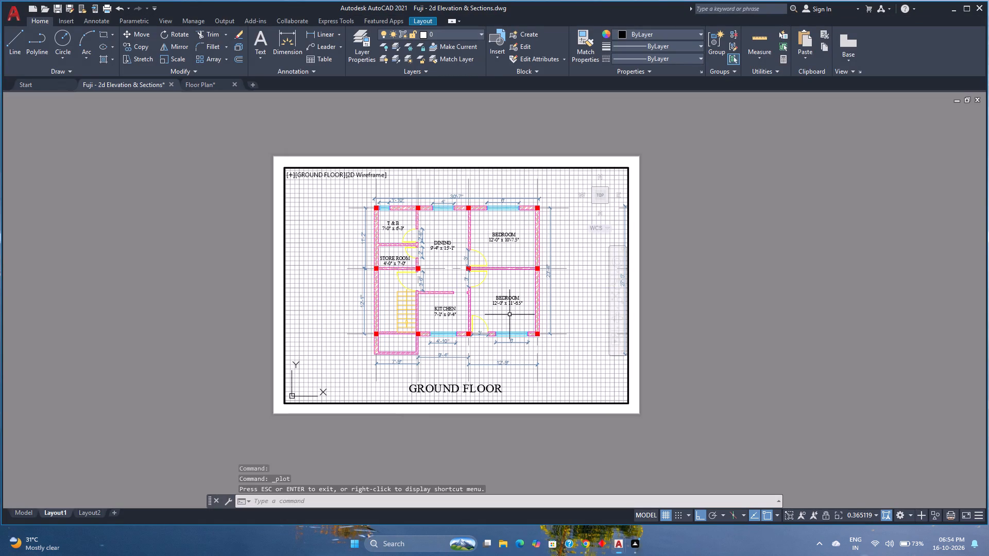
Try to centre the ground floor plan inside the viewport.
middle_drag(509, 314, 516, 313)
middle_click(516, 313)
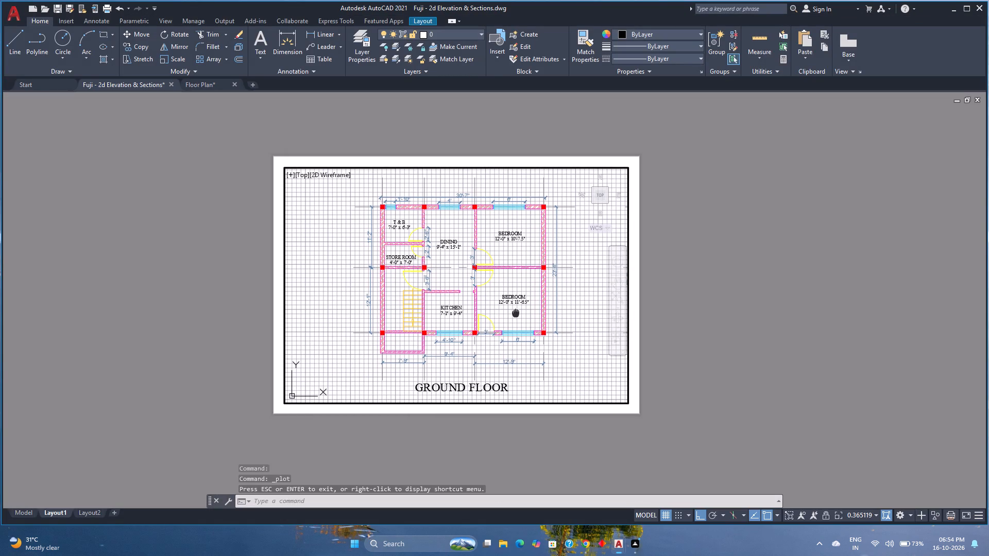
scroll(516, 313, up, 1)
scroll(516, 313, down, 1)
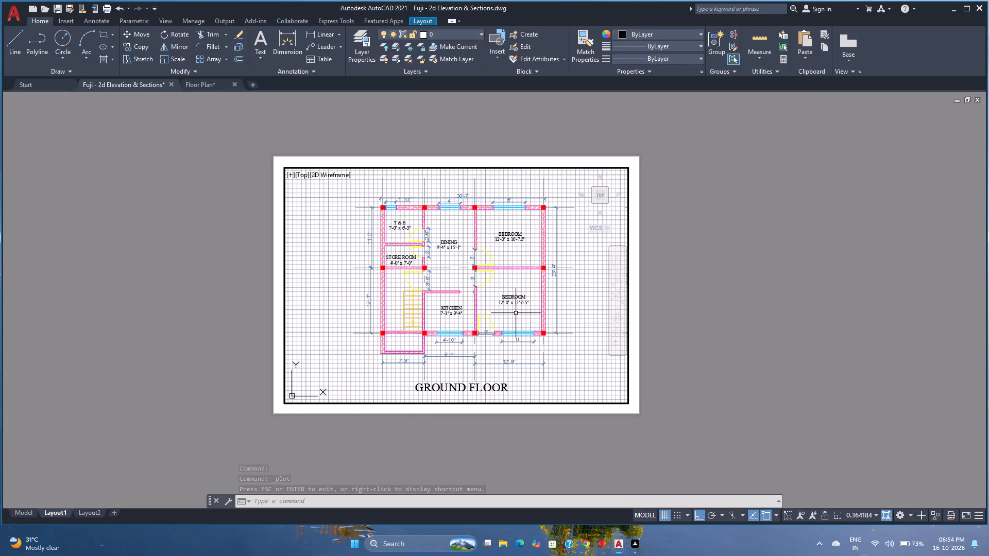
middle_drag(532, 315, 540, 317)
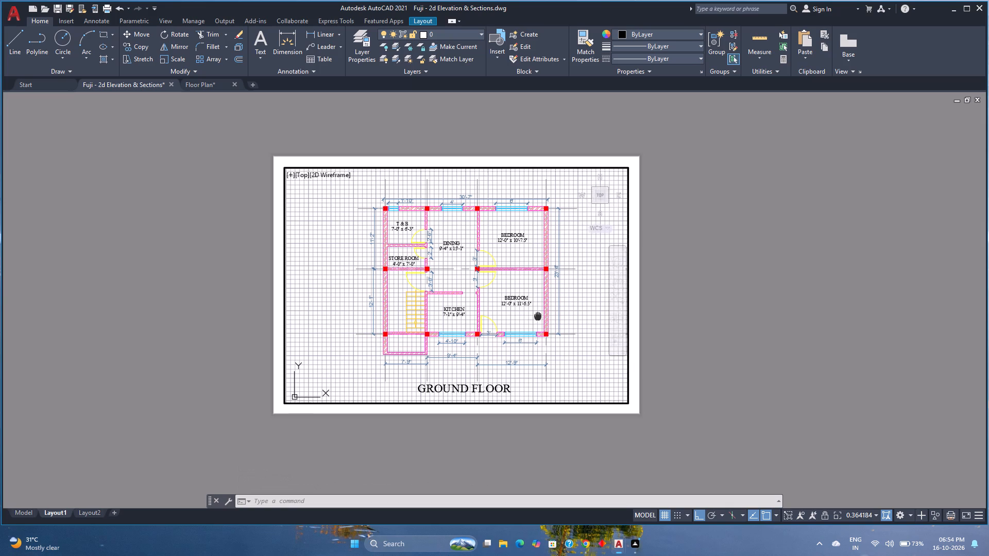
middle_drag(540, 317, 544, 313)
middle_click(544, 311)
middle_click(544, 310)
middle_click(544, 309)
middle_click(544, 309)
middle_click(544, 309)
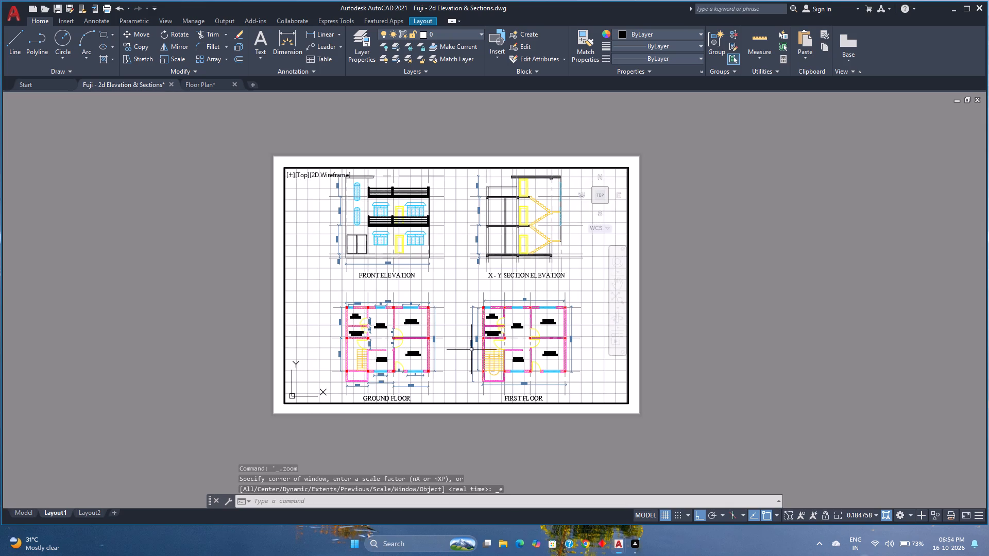
Restore the saved GROUND FLOOR view in the viewport and shift the plan slightly right and up within the border.
click(305, 173)
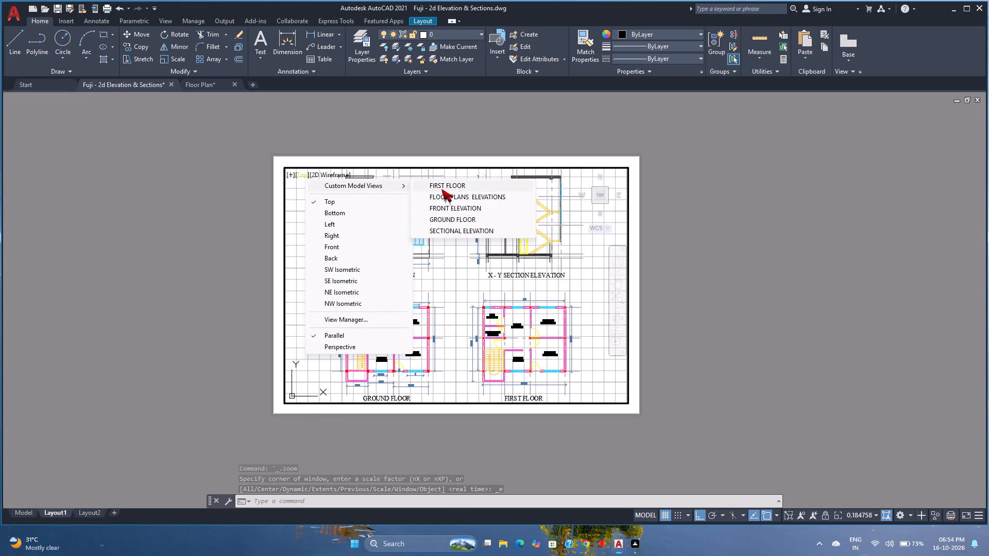
click(458, 217)
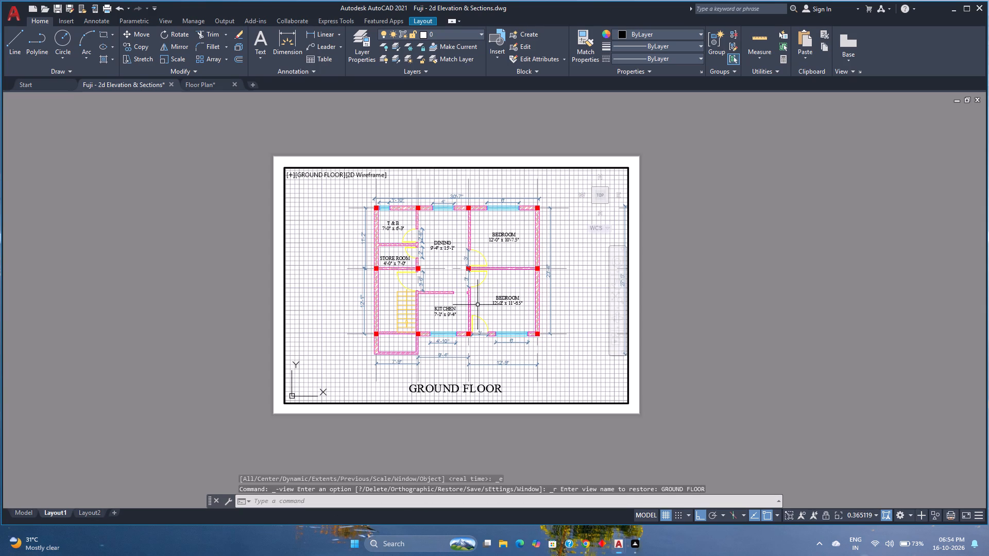
scroll(478, 305, up, 1)
scroll(478, 305, down, 1)
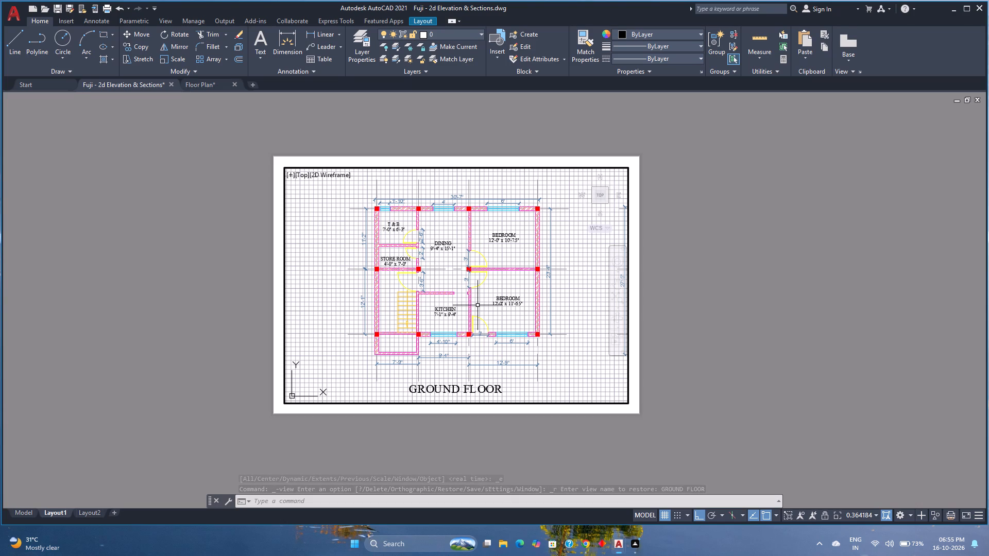
middle_drag(478, 305, 490, 302)
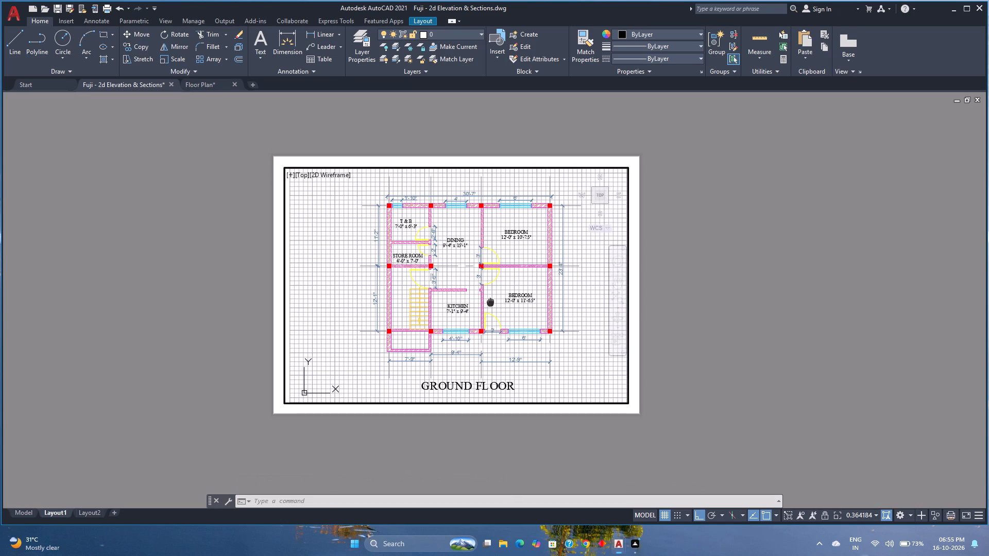
middle_drag(490, 302, 503, 301)
middle_click(503, 301)
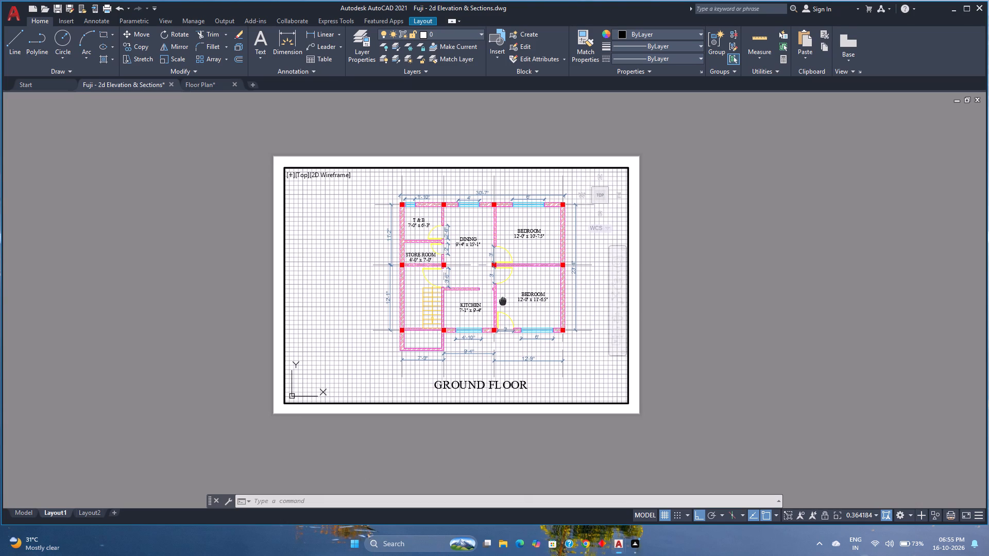
In model space, redefine the saved GROUND FLOOR view's boundary with a slightly tighter window around the ground floor plan and its title.
click(28, 509)
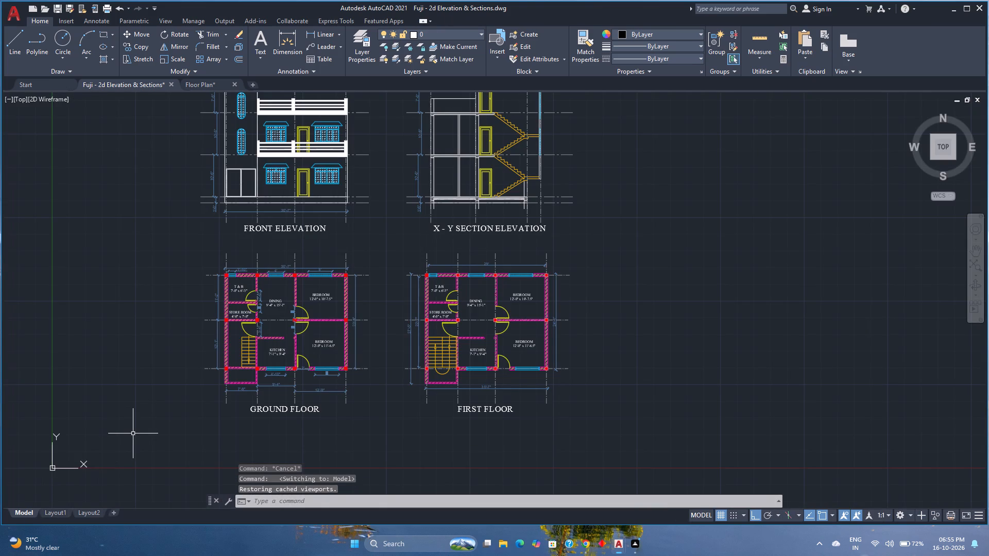
text(VIEW)
key(Return)
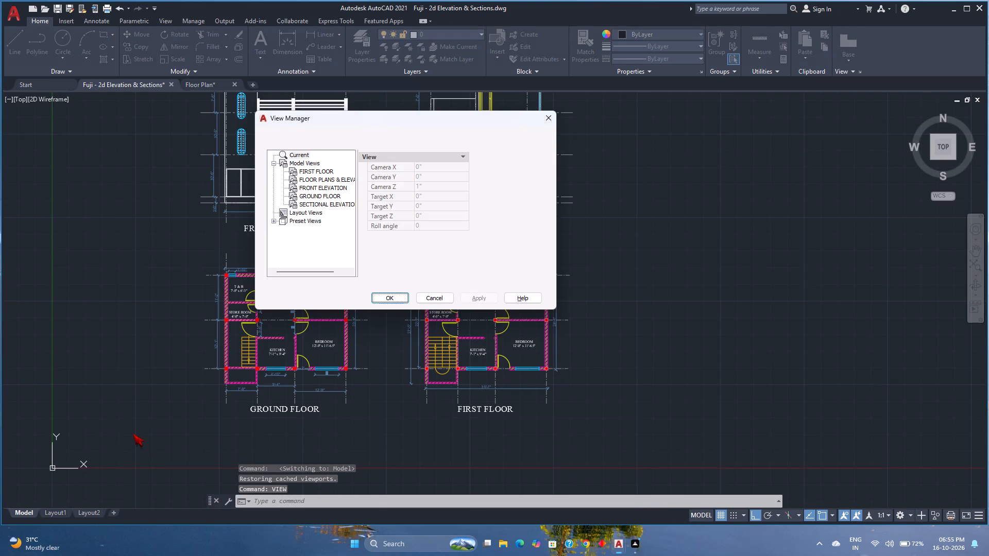
click(318, 195)
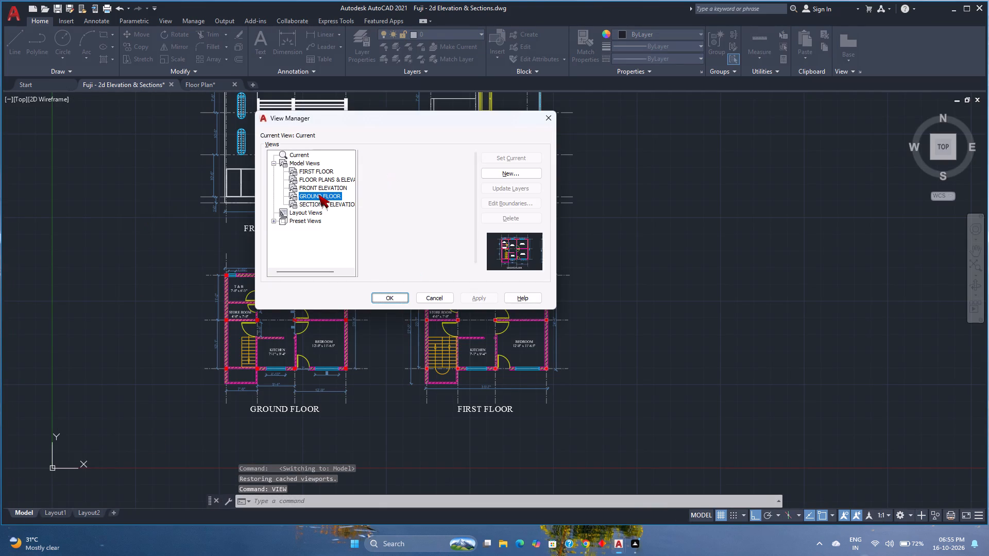
click(514, 198)
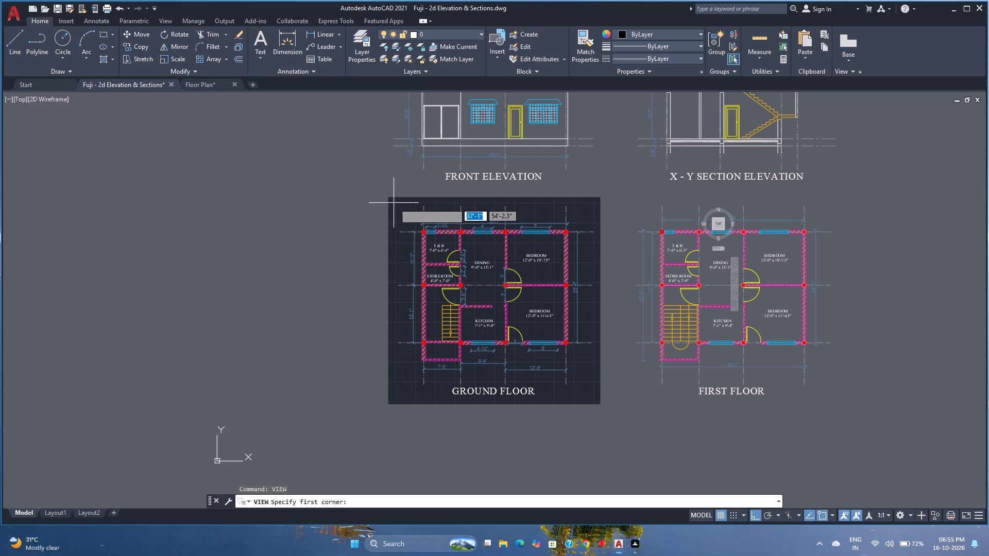
click(394, 203)
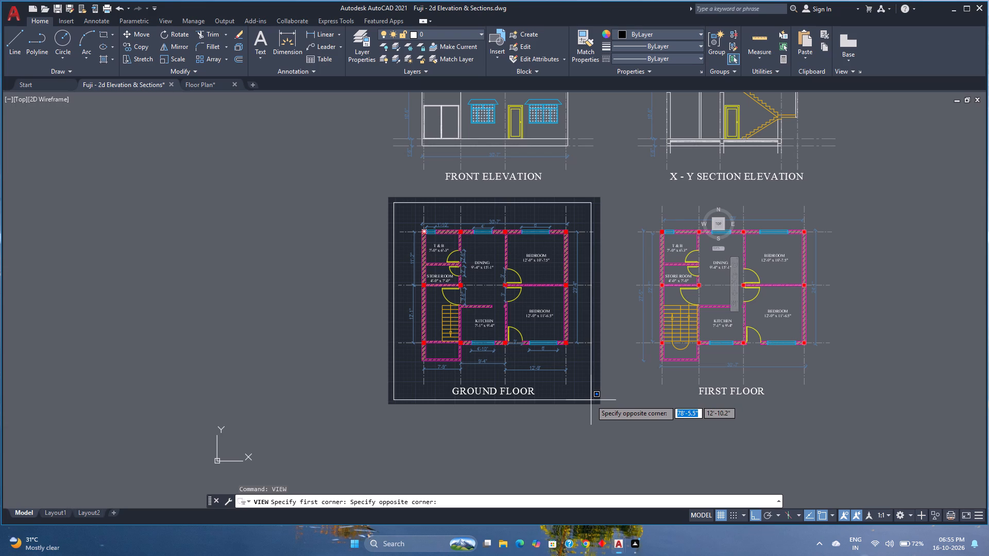
click(591, 400)
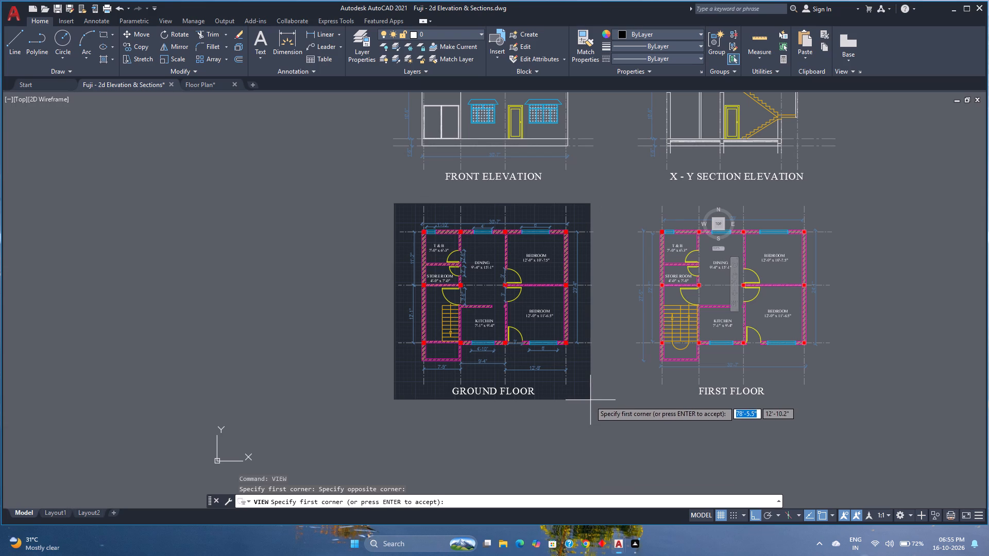
key(Return)
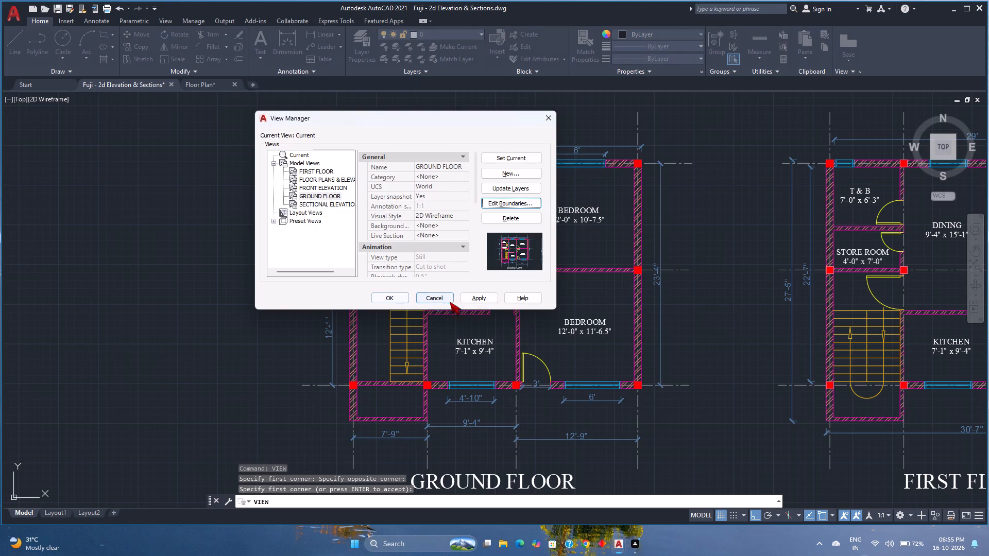
click(397, 299)
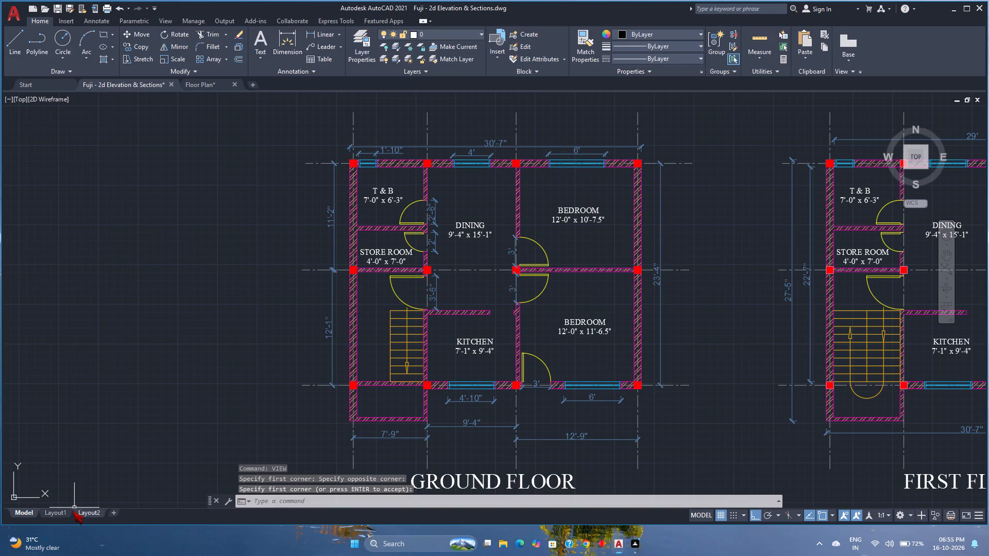
Return to Layout1 and set its viewport to the saved GROUND FLOOR custom model view.
click(66, 511)
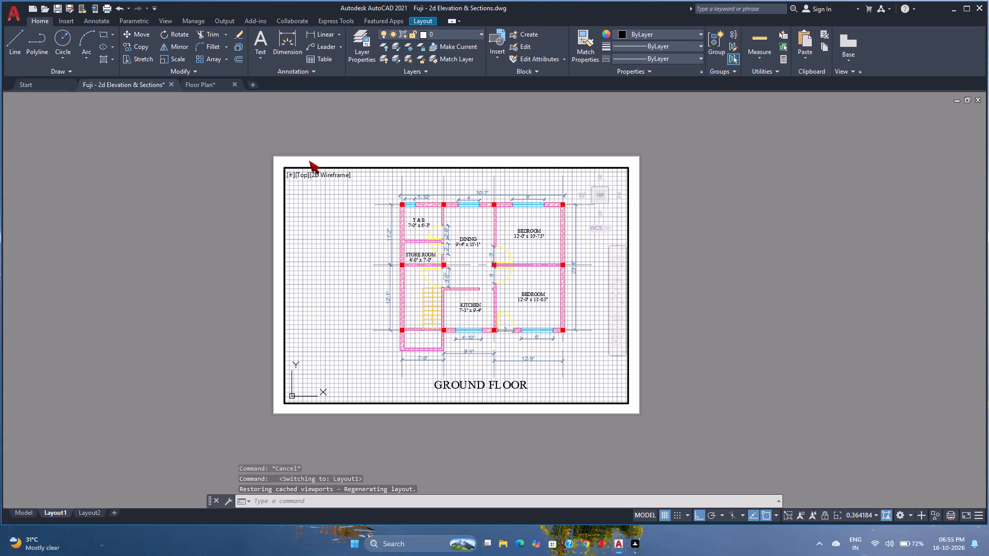
click(304, 175)
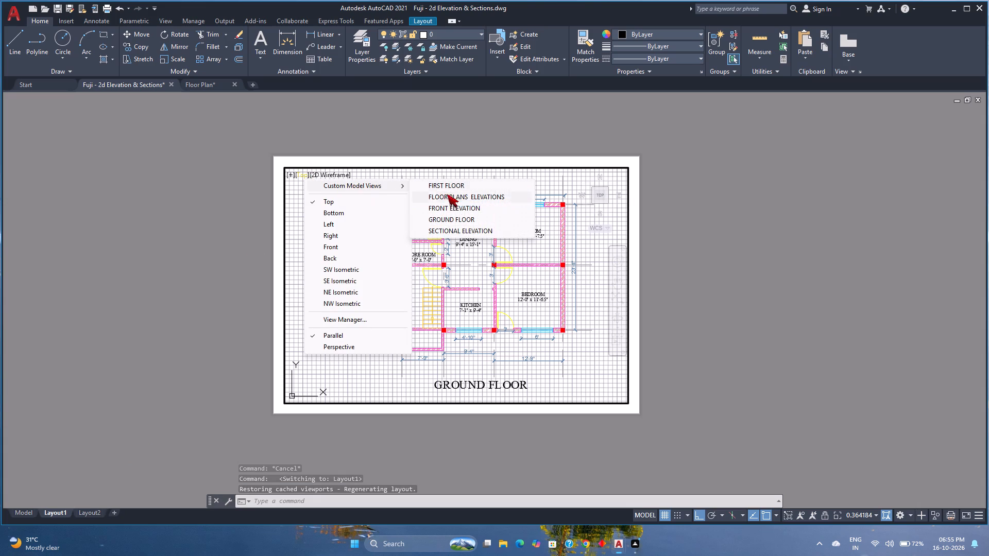
click(460, 219)
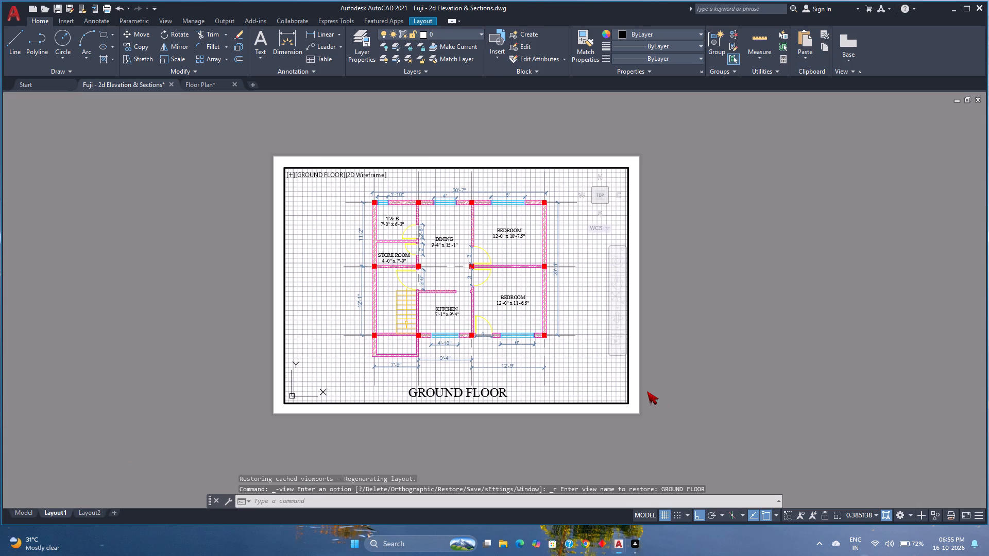
Open the single-sheet plot settings for Layout1 and preview the plot, returning to the settings when done.
key(ctrl+p)
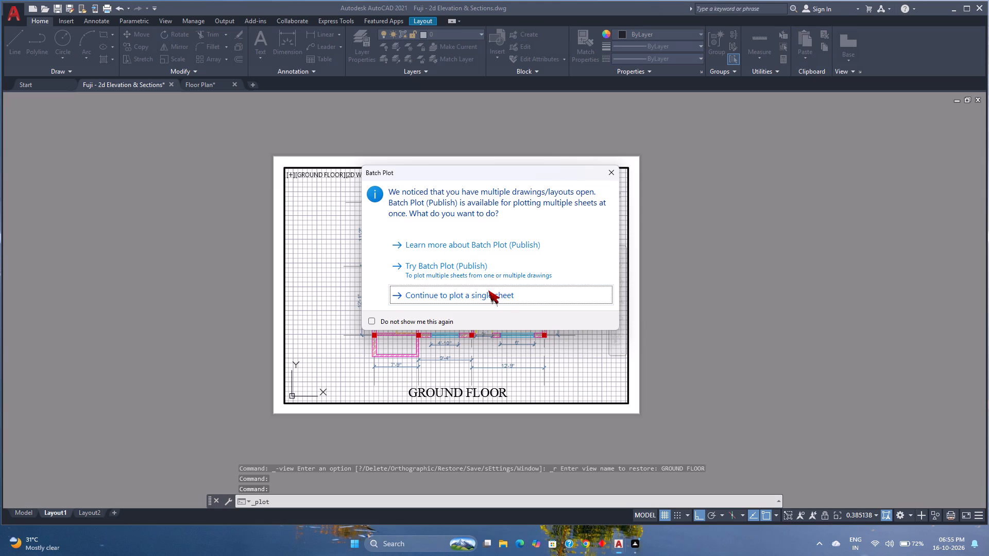
click(488, 290)
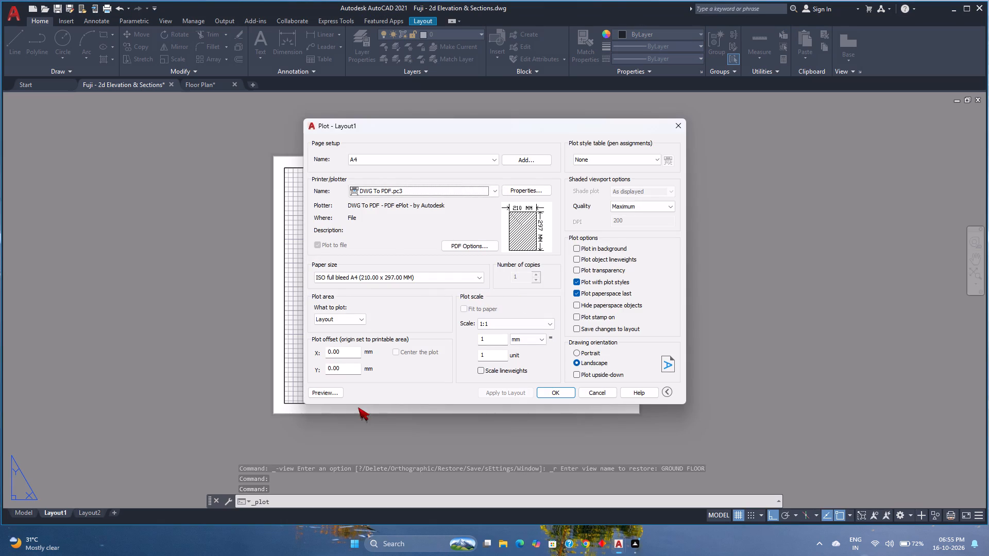
click(330, 391)
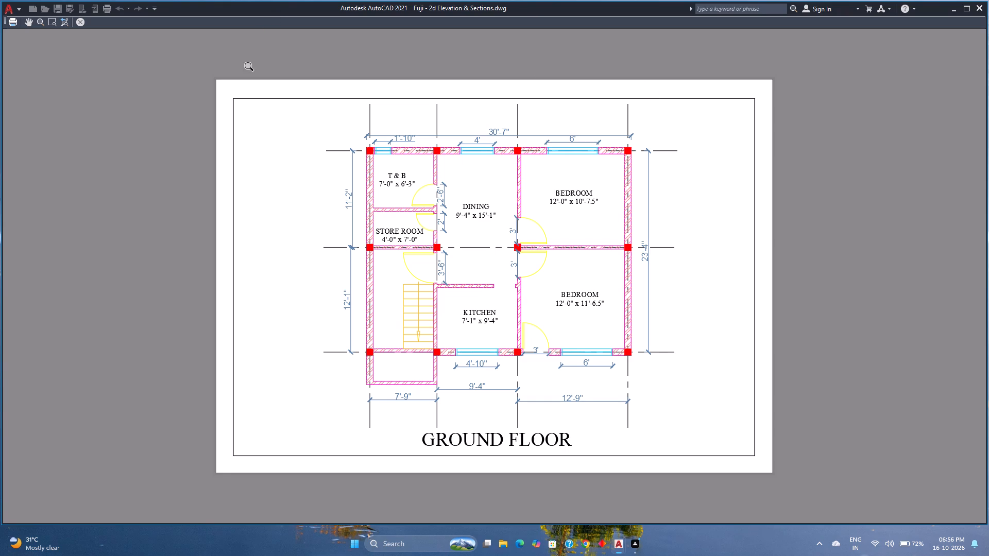
click(84, 21)
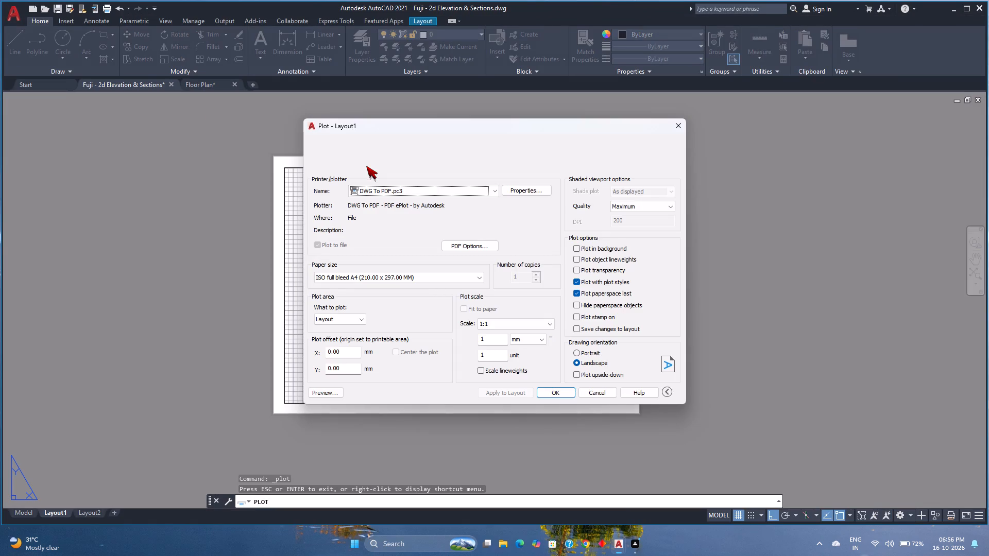
Plot Layout1 to PDF in the Fuji Files folder as "Fuji - 2d Elevation & Sections - Gr.FL.pdf" and close the opened PDF.
click(543, 393)
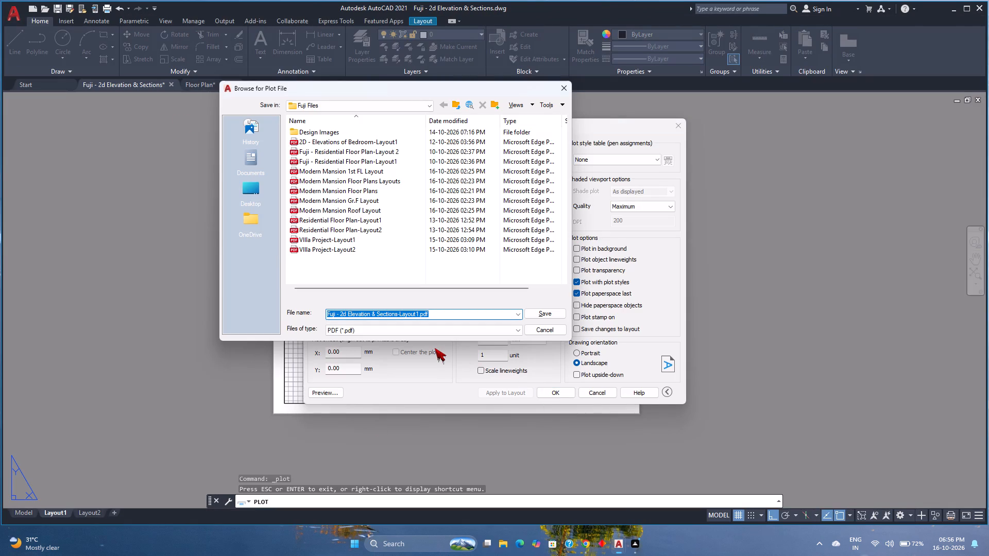
key(Right)
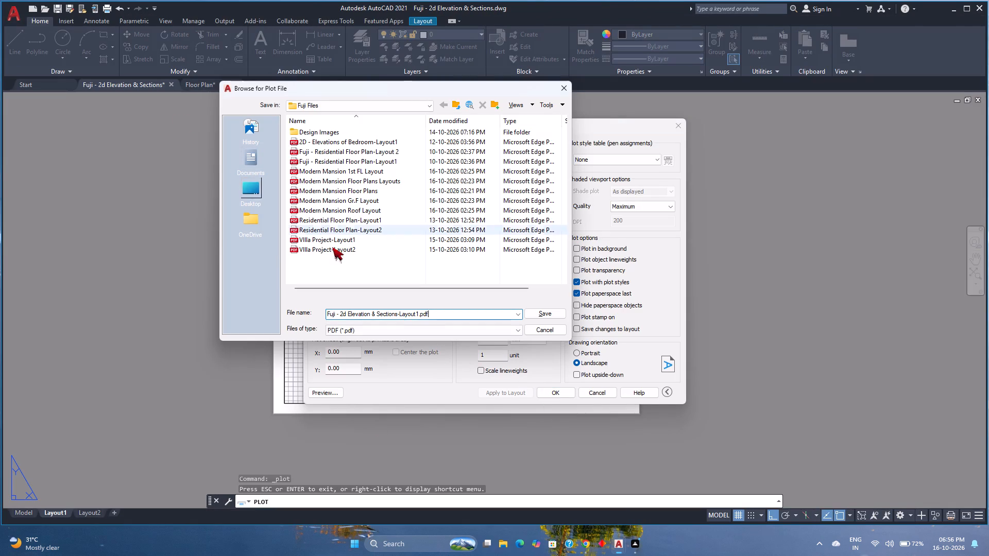
click(418, 314)
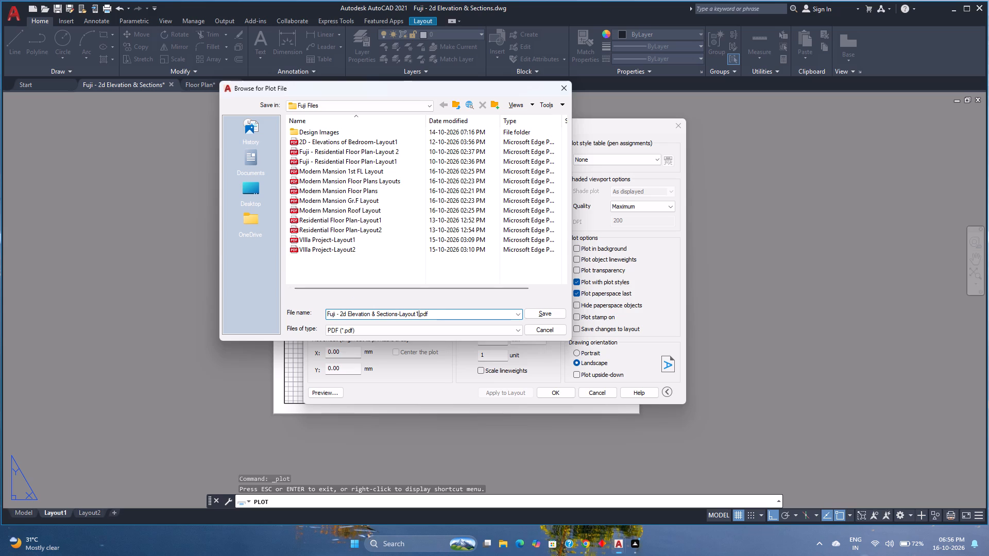
key(BackSpace)
key(BackSpace)
key(BackSpace)
key(BackSpace)
key(BackSpace)
key(BackSpace)
key(BackSpace)
key(BackSpace)
key(space)
text(-)
key(space)
text(gR)
key(period)
key(BackSpace)
key(BackSpace)
key(BackSpace)
text(Gr)
key(period)
text(fl)
key(BackSpace)
key(BackSpace)
text(FL)
click(550, 316)
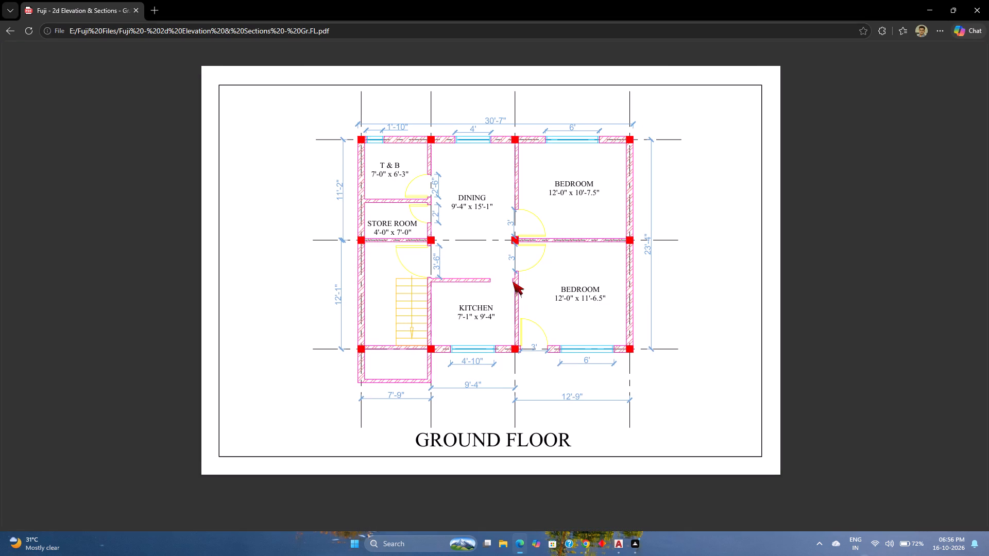
click(988, 0)
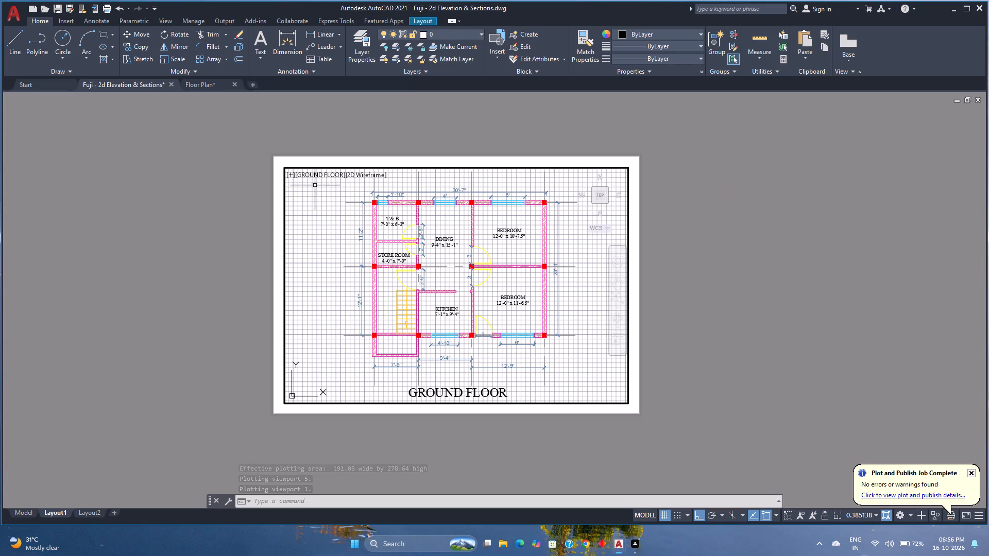
Switch the Layout1 viewport to the saved FIRST FLOOR custom model view.
click(315, 177)
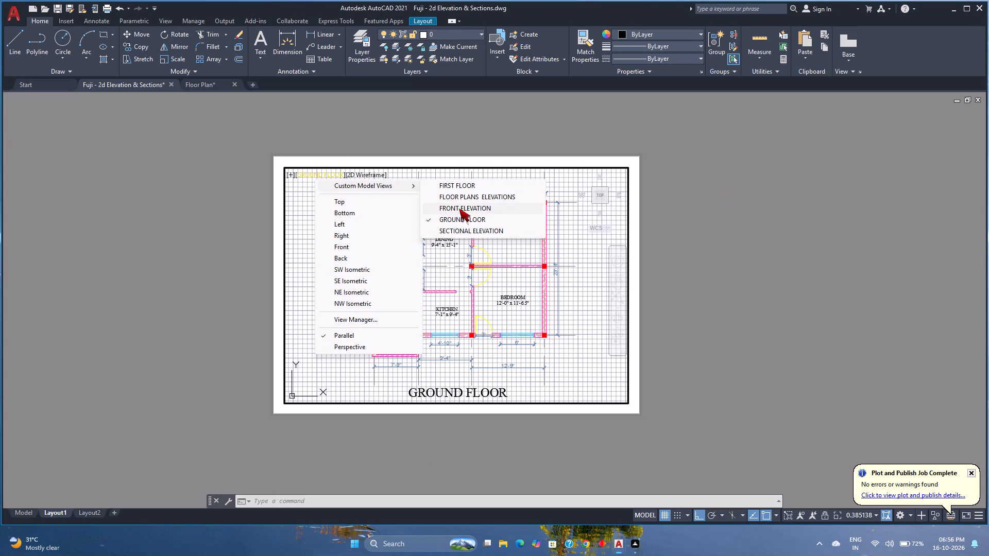
click(457, 186)
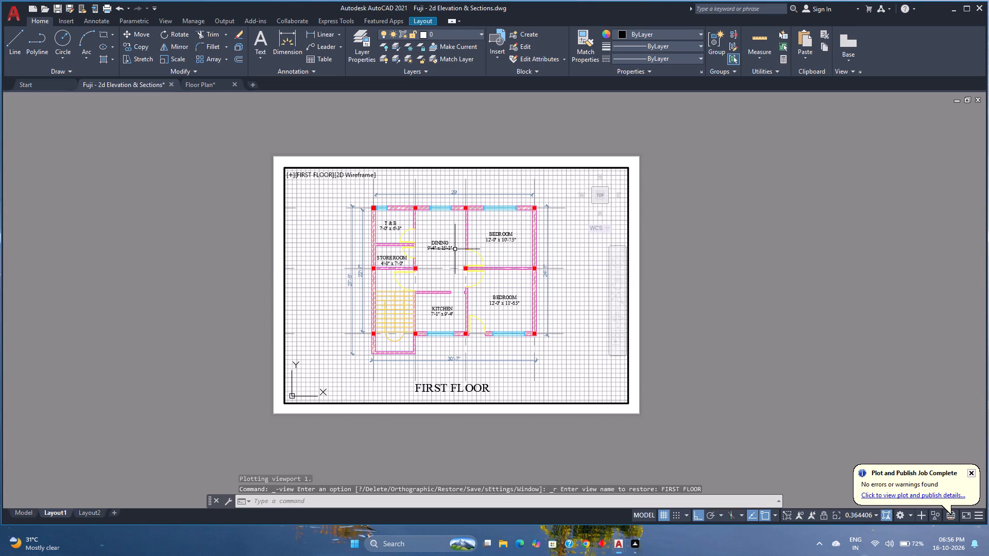
In model space, redefine the saved FIRST FLOOR view's boundary as a tighter window around the first floor plan and its title.
click(25, 513)
scroll(251, 344, down, 1)
middle_drag(251, 342, 125, 333)
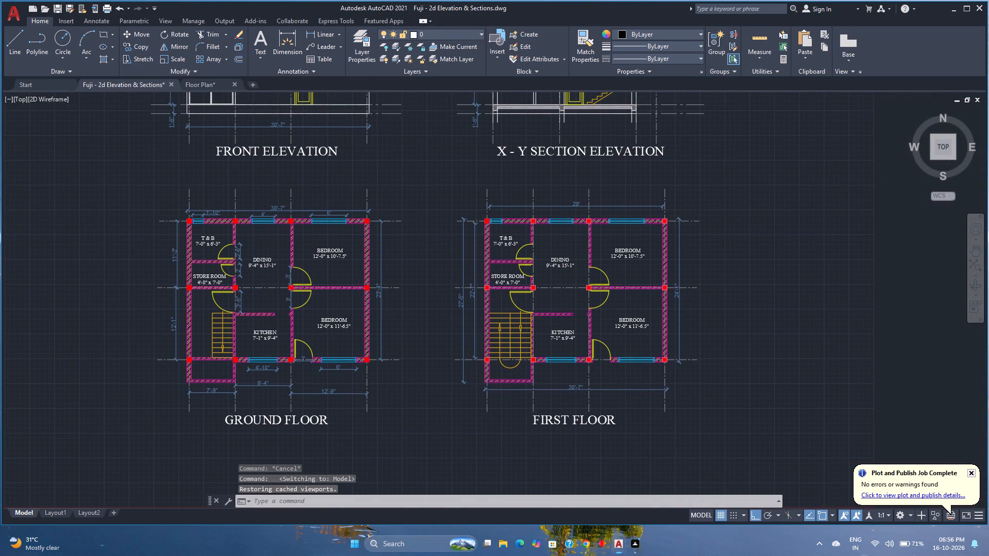
text(VIEW)
key(Return)
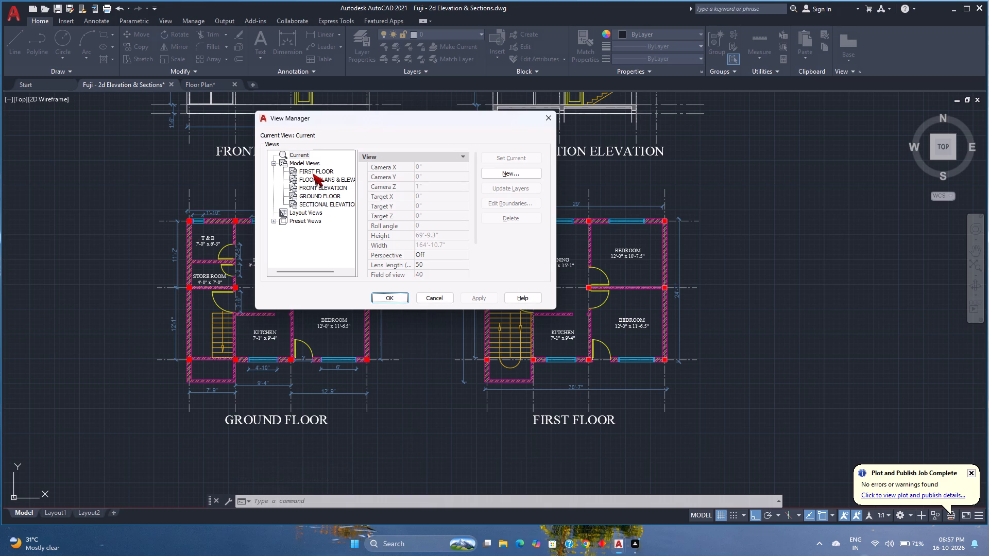
click(313, 172)
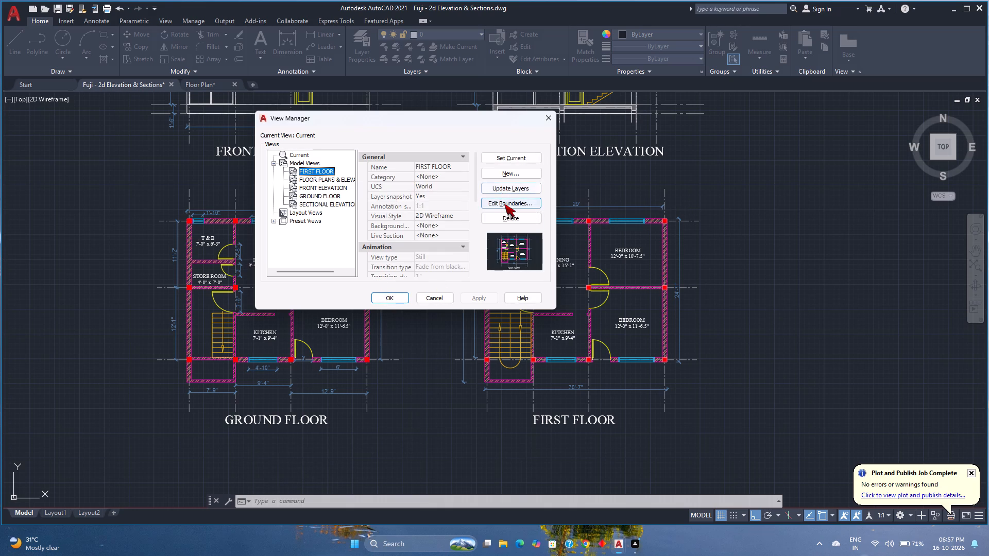
click(504, 204)
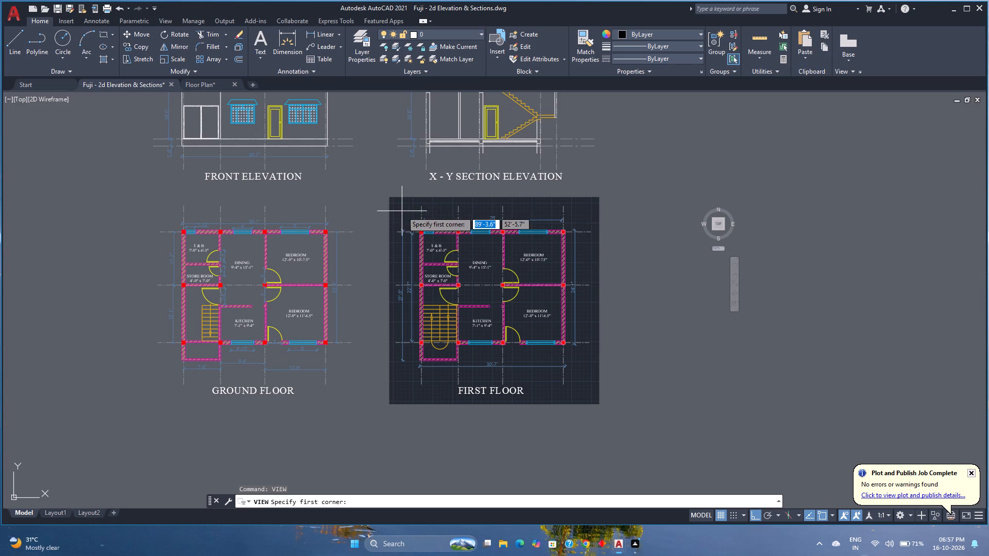
click(395, 203)
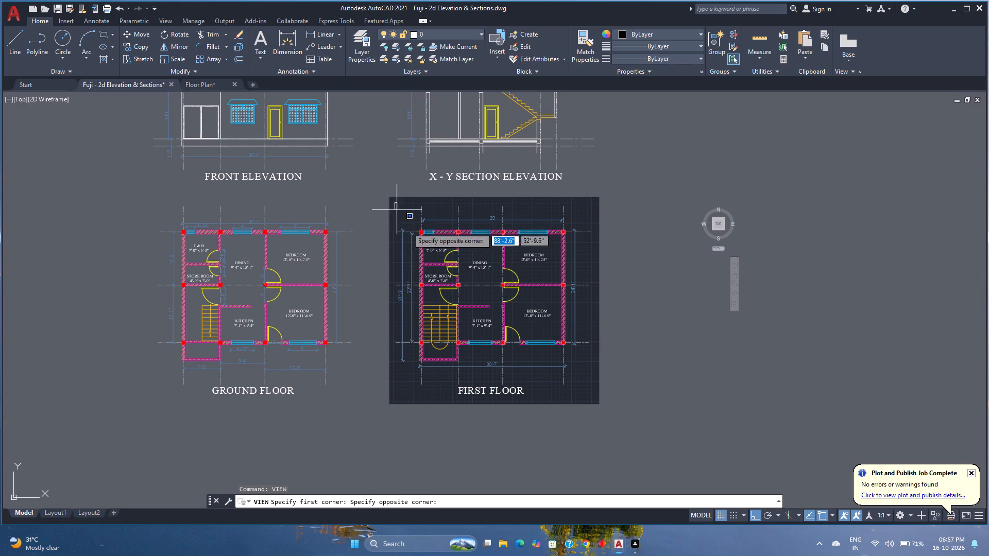
click(591, 399)
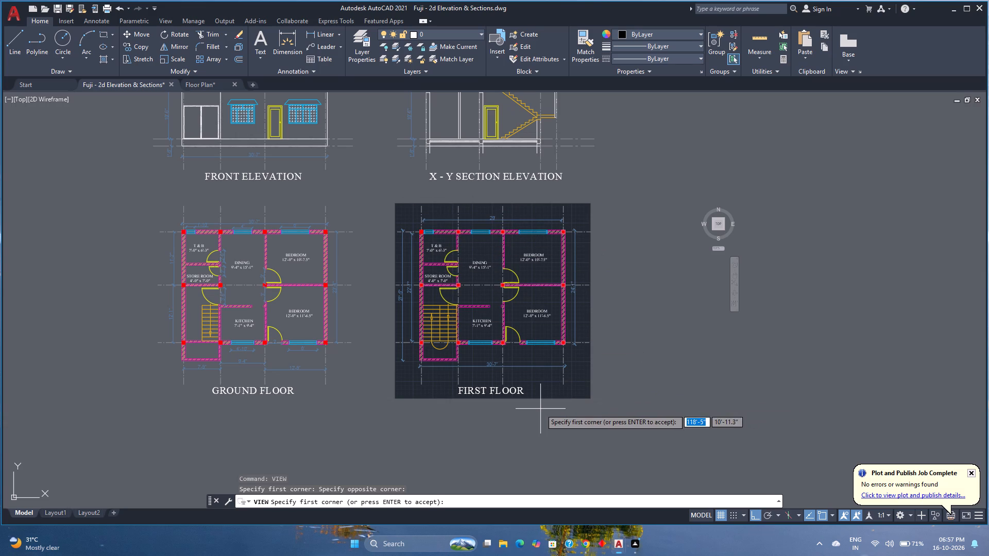
key(Return)
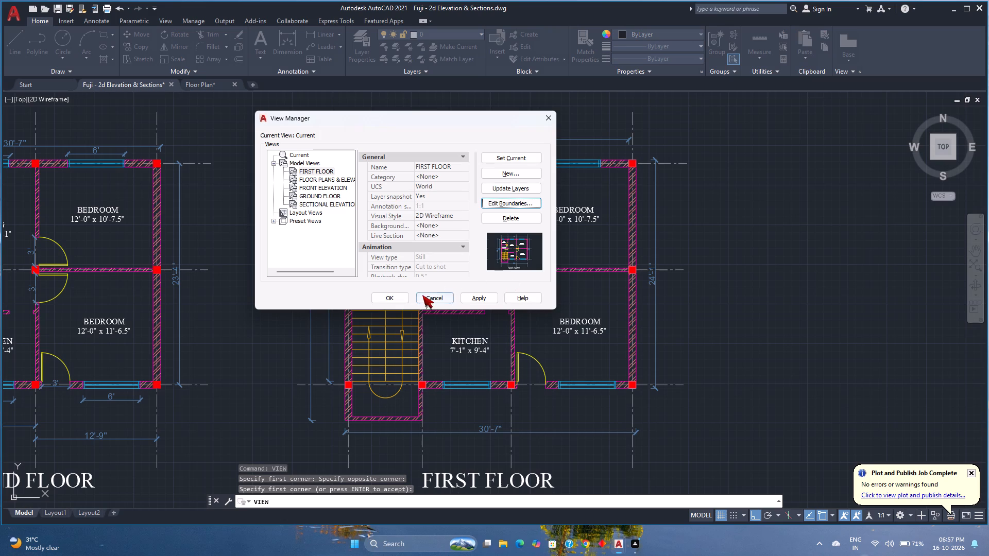
click(399, 295)
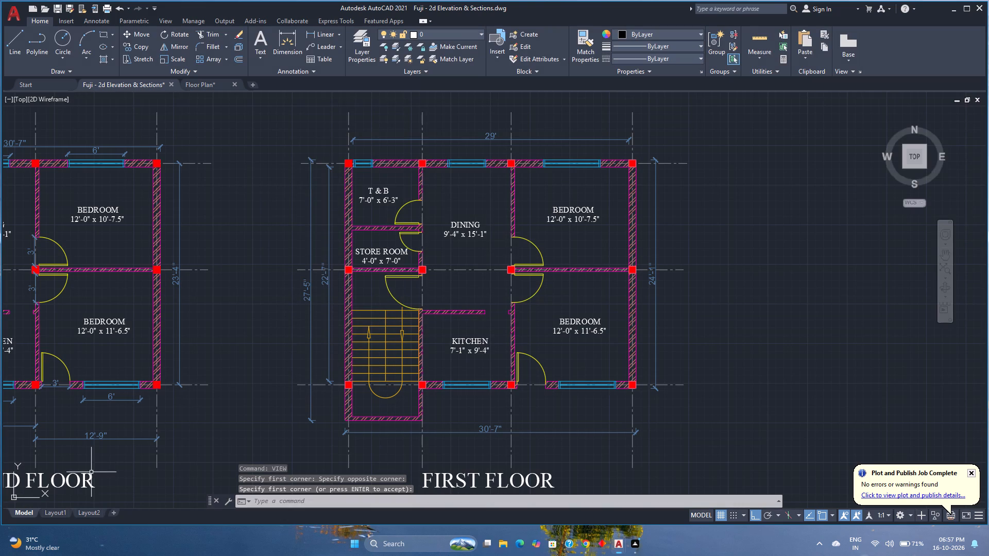
Return to Layout1 and restore the saved FIRST FLOOR custom model view in its viewport.
click(68, 512)
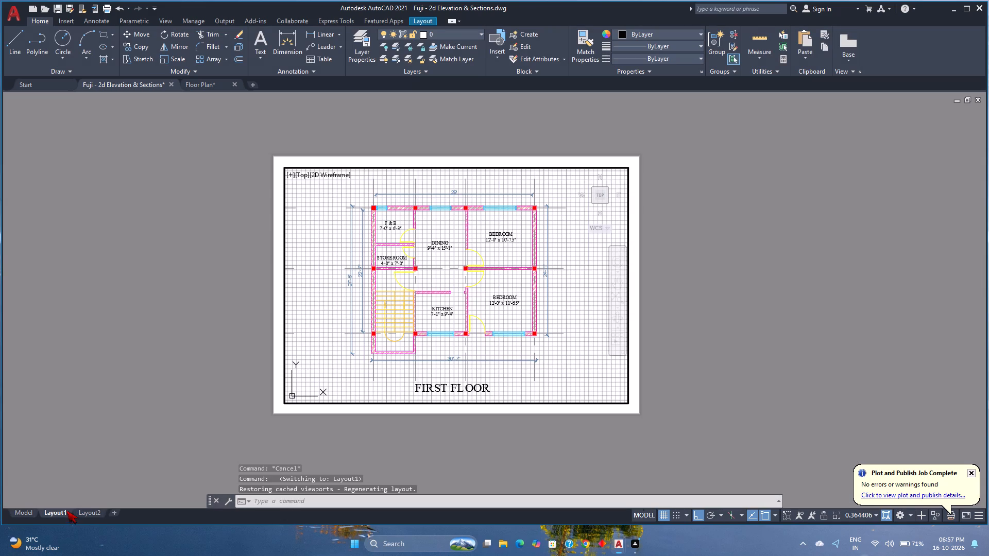
click(303, 175)
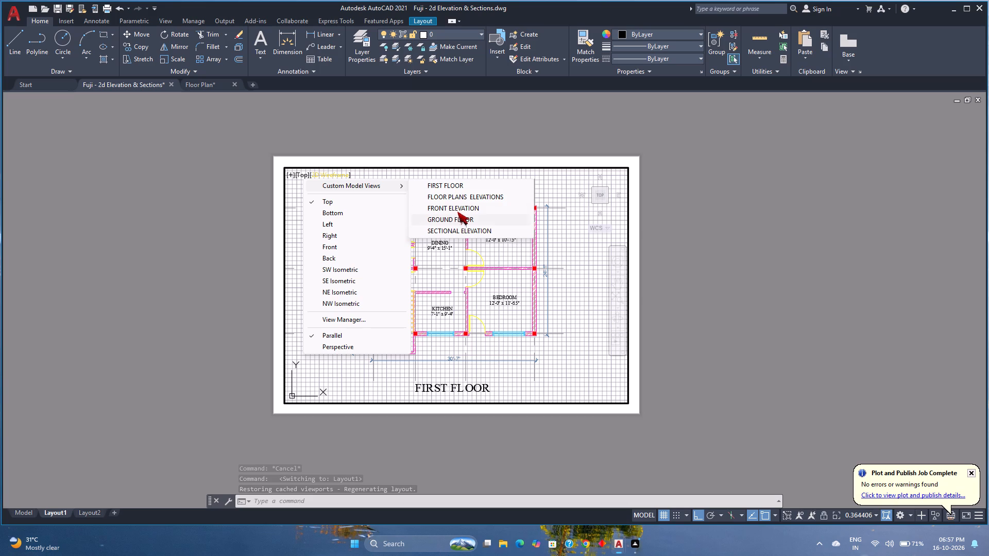
click(451, 186)
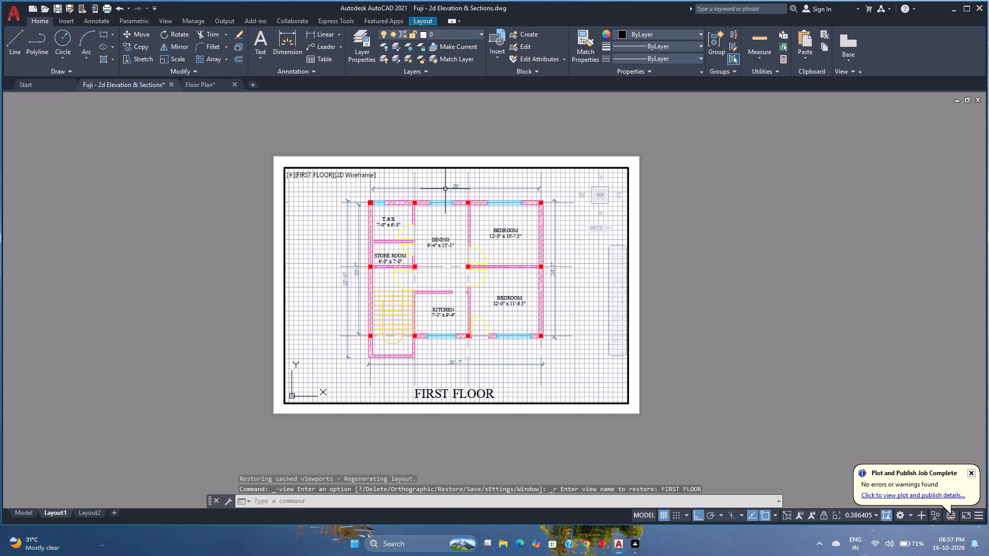
Open the single-sheet plot settings for Layout1 and preview the first floor plot, returning to the settings when done.
key(ctrl+p)
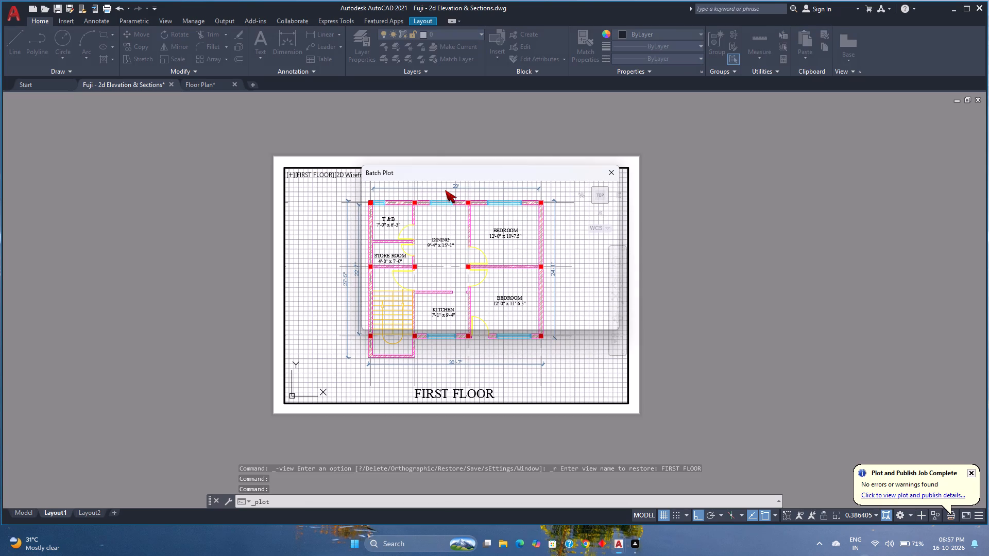
click(448, 292)
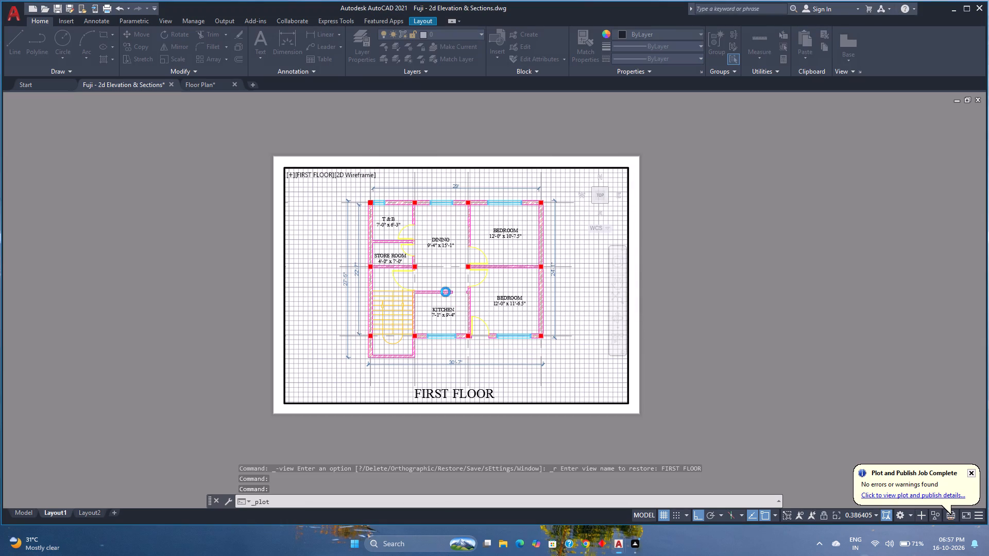
click(339, 393)
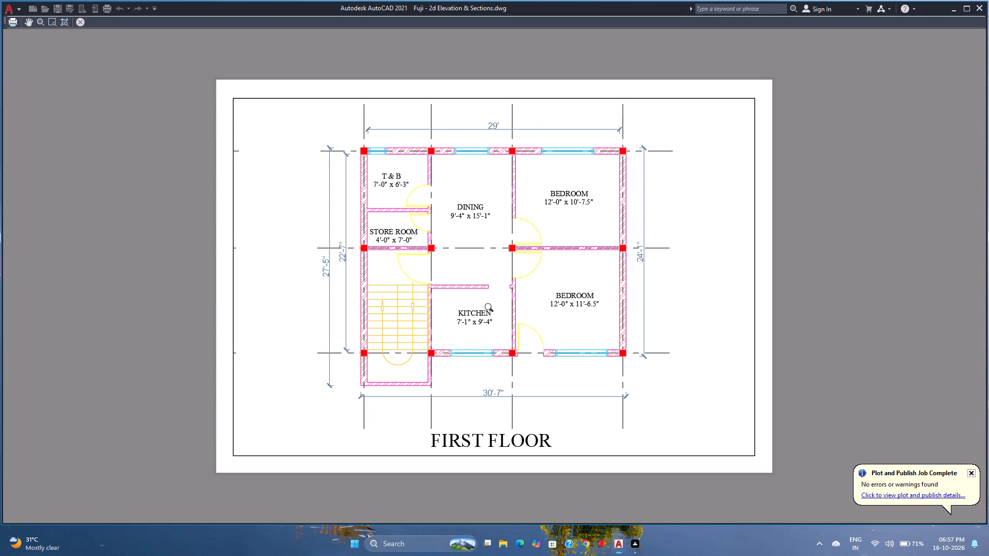
click(79, 19)
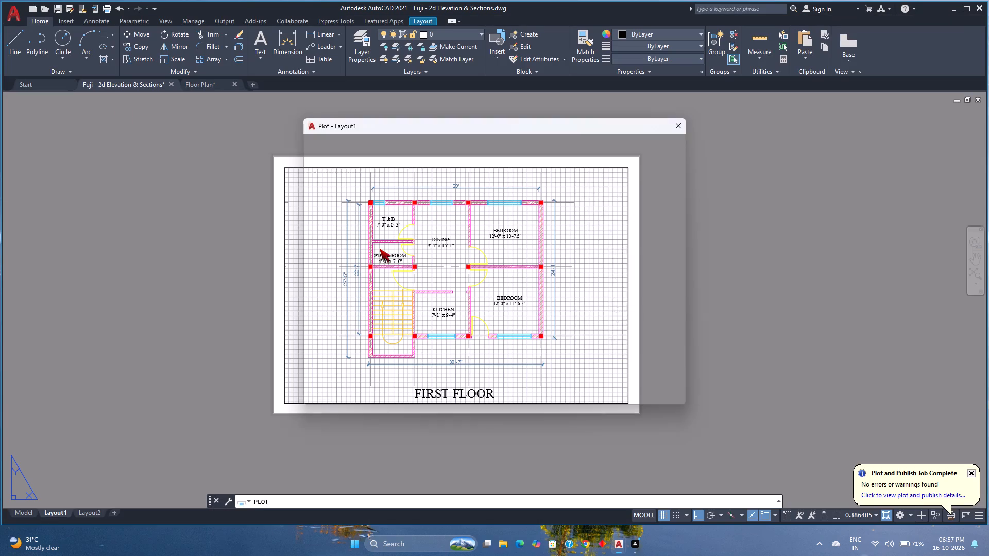
Plot Layout1 to PDF in the Fuji Files folder as "Fuji - 2d Elevation & Sections - 1st.FL.pdf" and close the opened PDF.
click(574, 392)
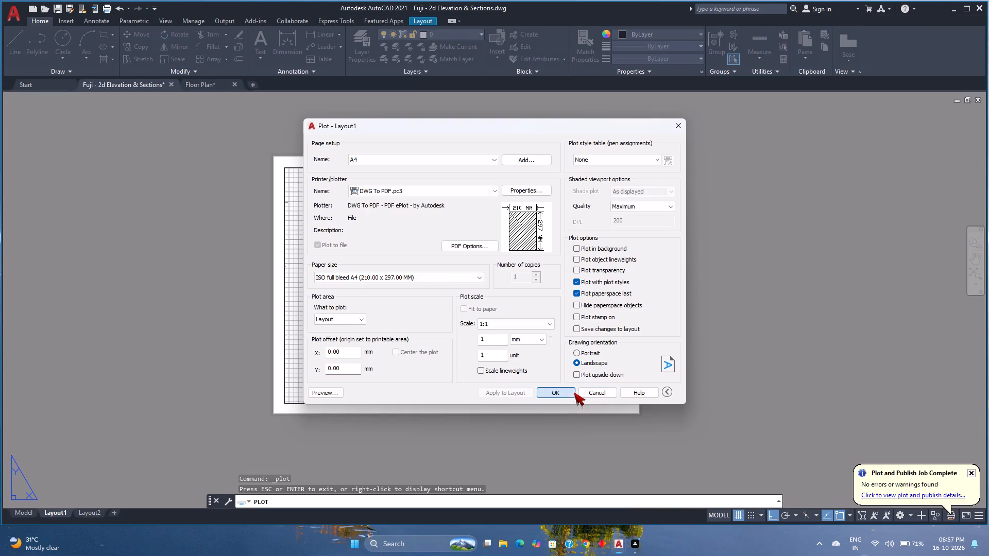
click(420, 315)
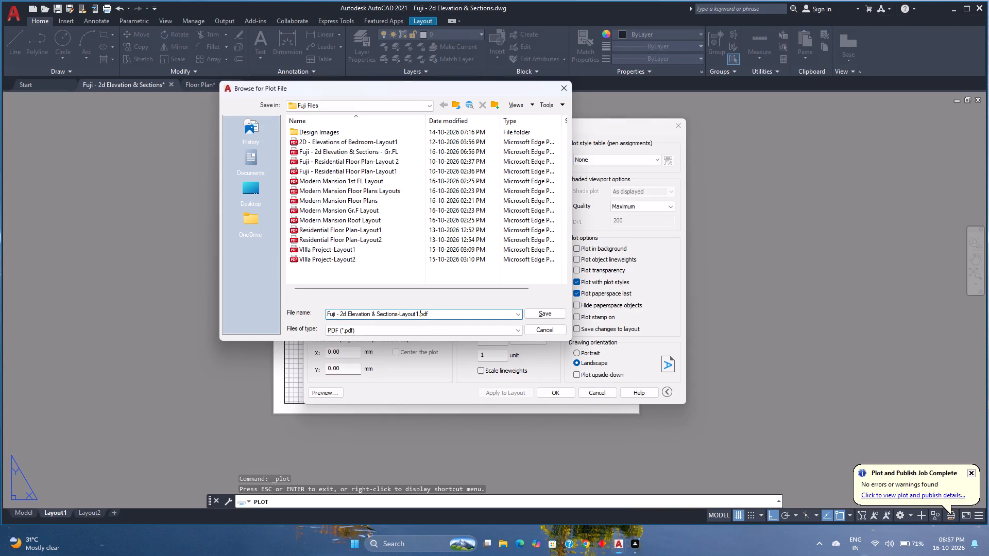
key(Left)
key(BackSpace)
key(BackSpace)
key(BackSpace)
key(BackSpace)
key(BackSpace)
key(BackSpace)
key(BackSpace)
key(BackSpace)
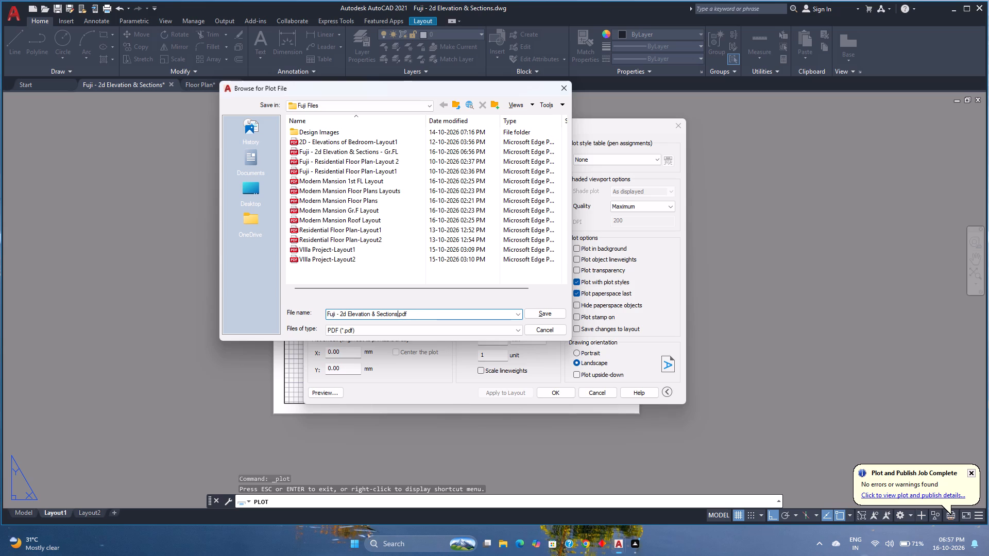
key(space)
text(-)
key(space)
key(shift+f)
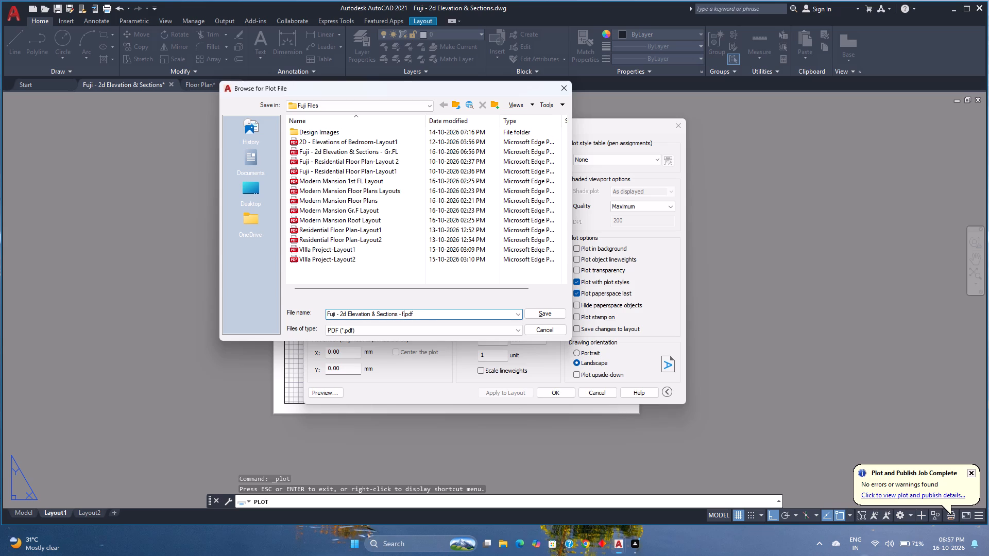
key(BackSpace)
text(1ST)
key(space)
key(BackSpace)
key(BackSpace)
key(BackSpace)
text(st)
key(space)
text(fl)
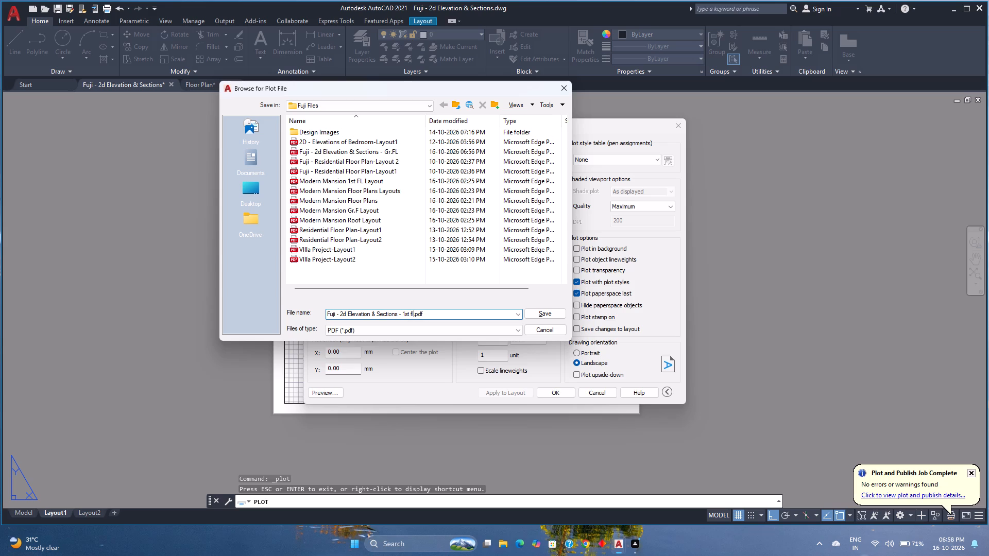
key(BackSpace)
key(BackSpace)
key(BackSpace)
text(.f)
key(BackSpace)
text(FL)
click(550, 313)
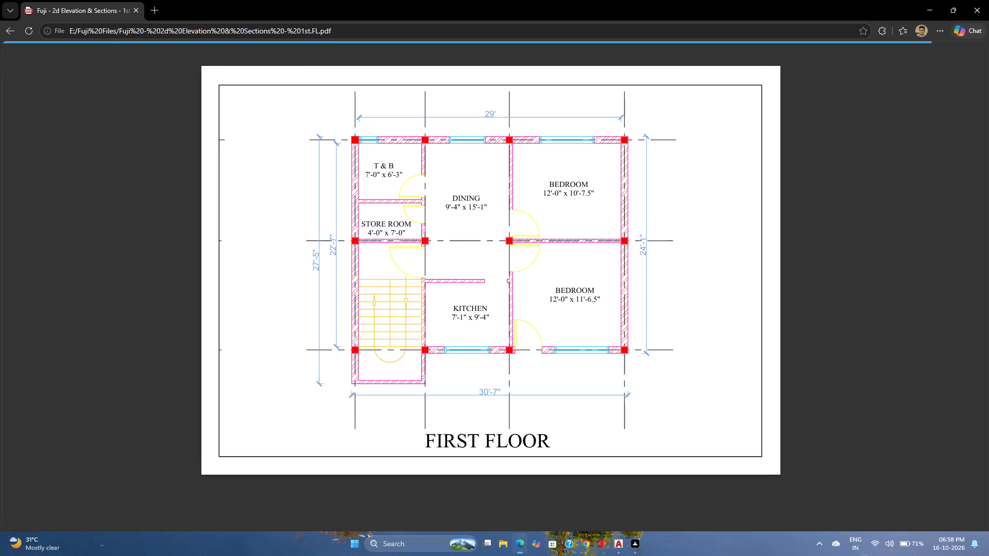
click(974, 18)
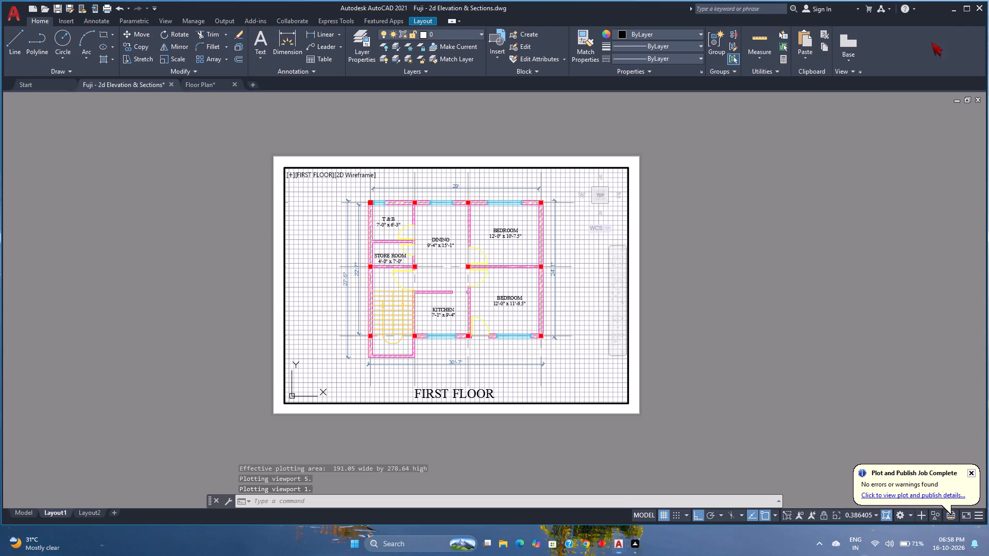
Switch the Layout1 viewport to the saved FRONT ELEVATION custom model view.
click(312, 171)
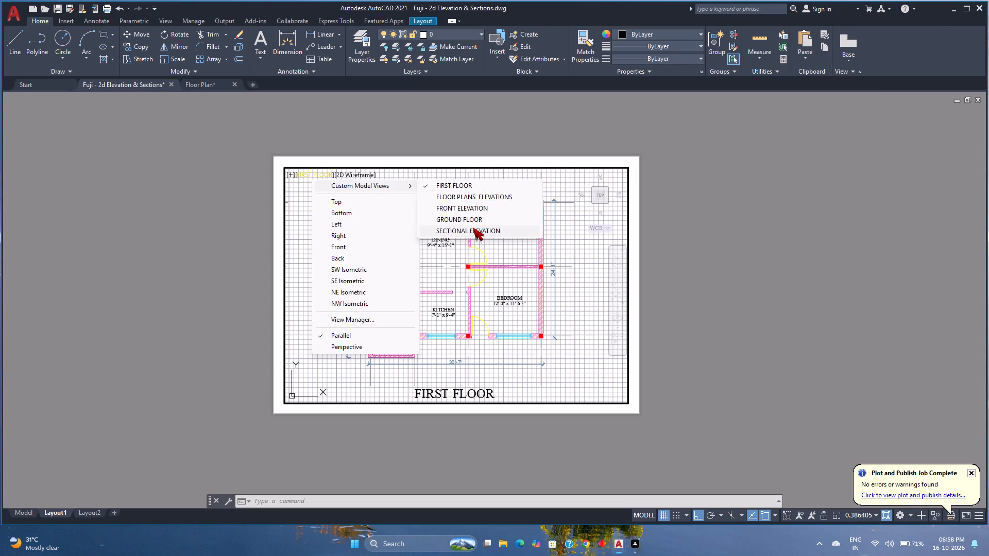
click(471, 210)
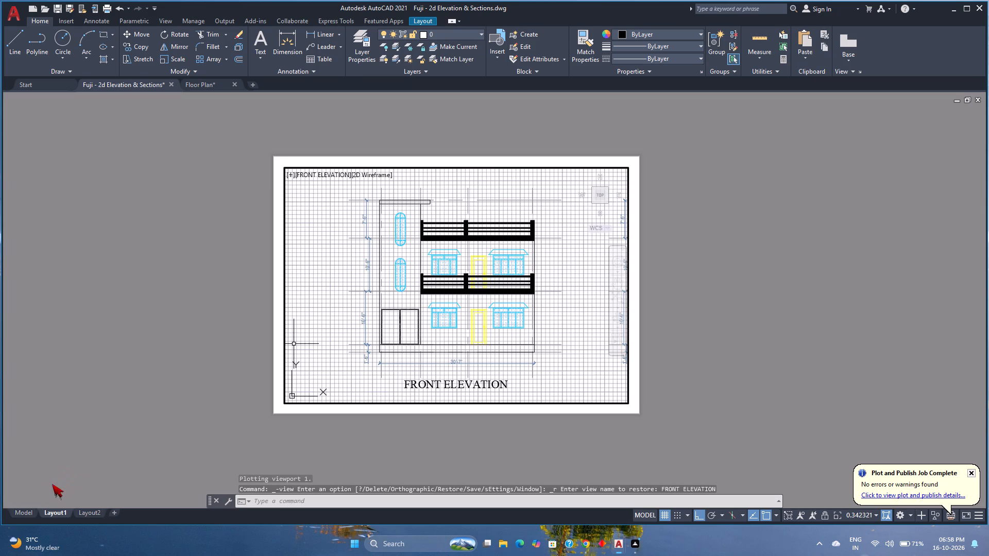
In model space, redefine the saved FRONT ELEVATION view's boundary as a tighter window around the front elevation and its title.
click(26, 513)
scroll(214, 343, down, 3)
middle_drag(223, 332, 360, 383)
middle_drag(361, 382, 368, 377)
middle_click(368, 377)
scroll(327, 294, up, 2)
middle_drag(327, 294, 344, 309)
scroll(336, 286, up, 1)
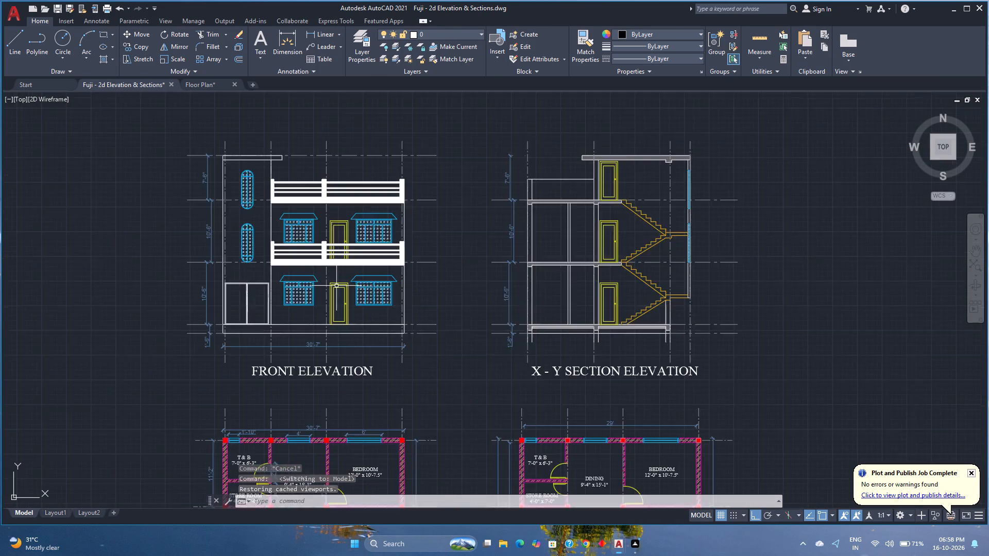
scroll(336, 286, up, 1)
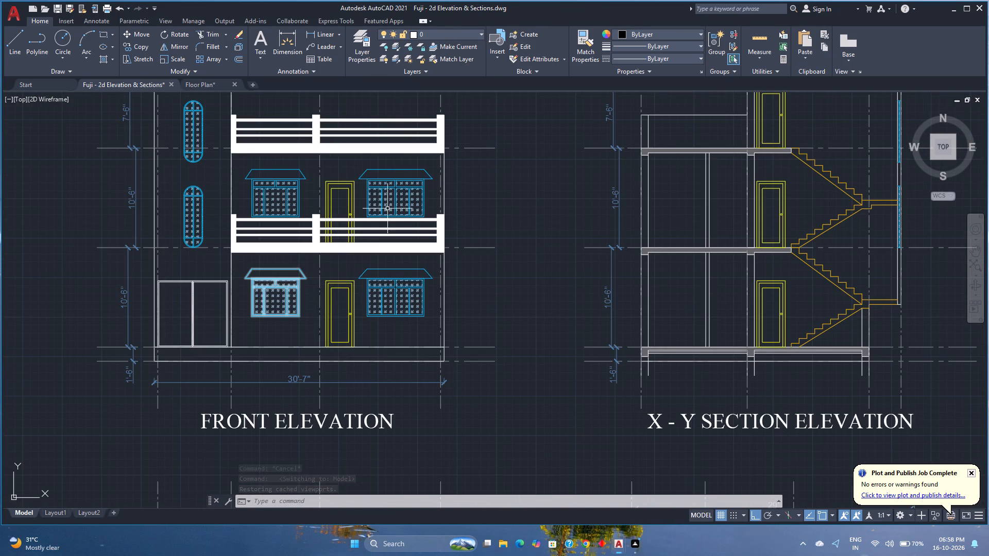
scroll(388, 208, down, 1)
middle_drag(389, 212, 397, 236)
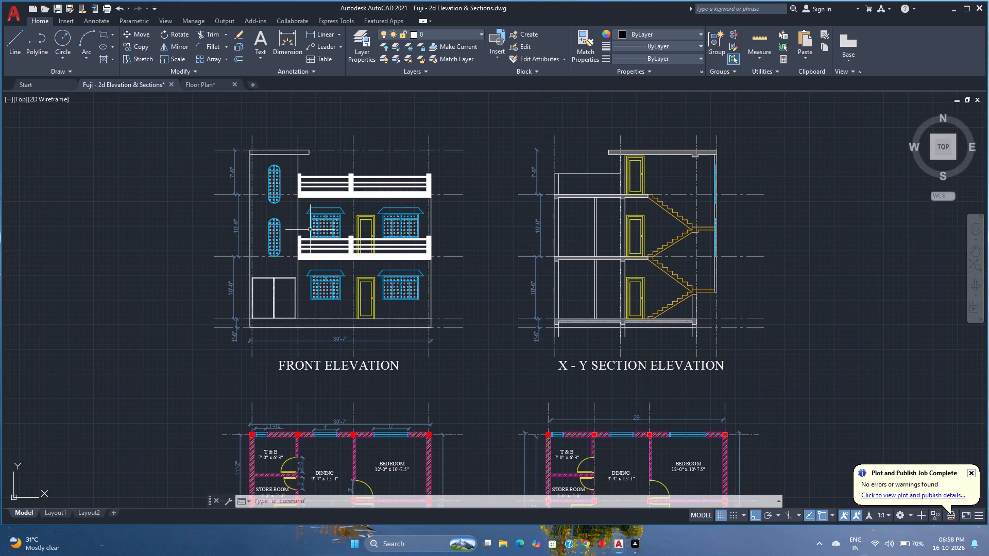
text(VIEW)
key(Return)
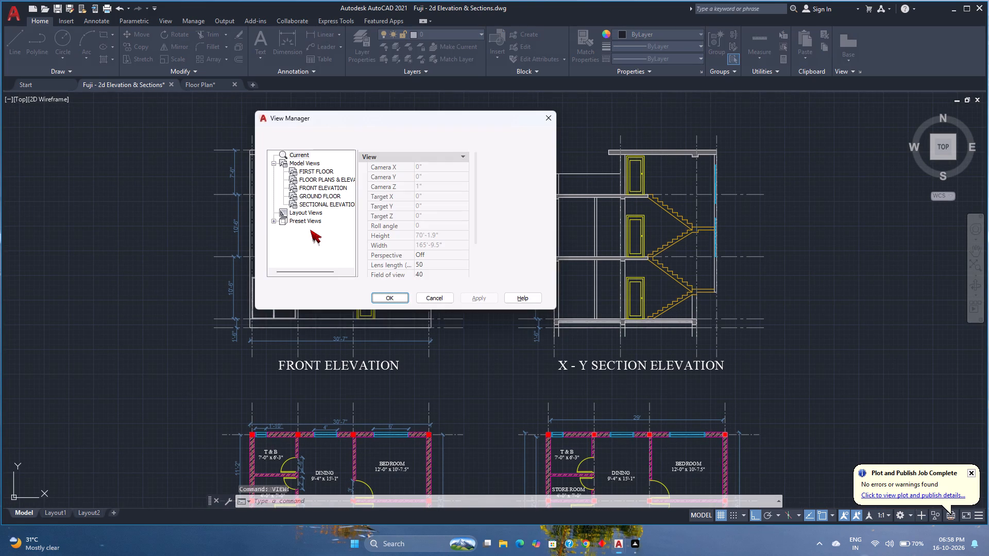
click(329, 186)
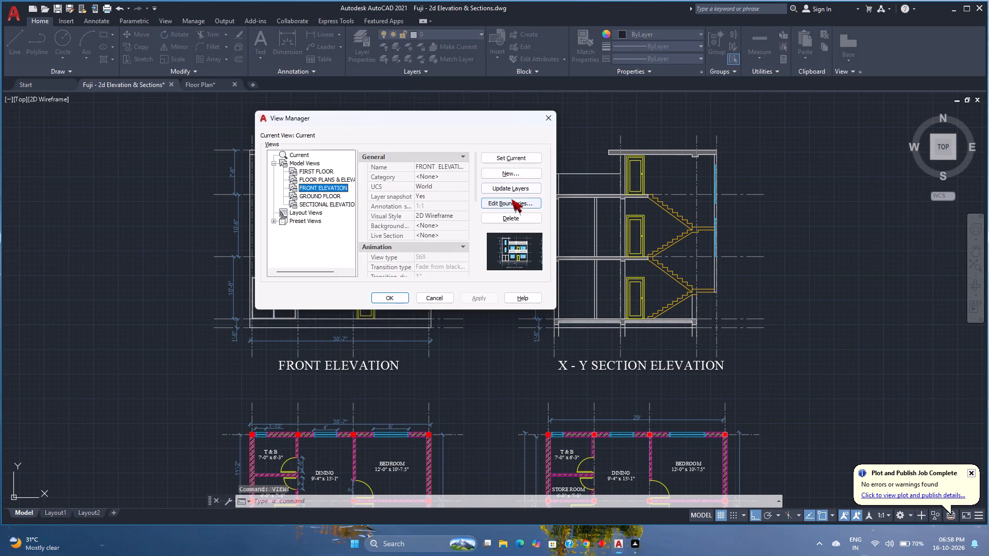
click(511, 200)
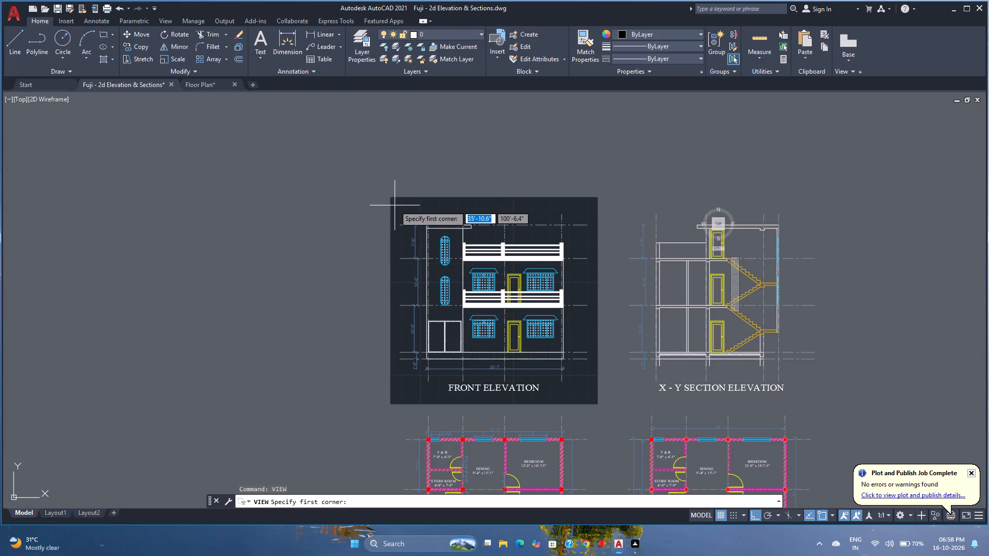
drag(395, 208, 569, 397)
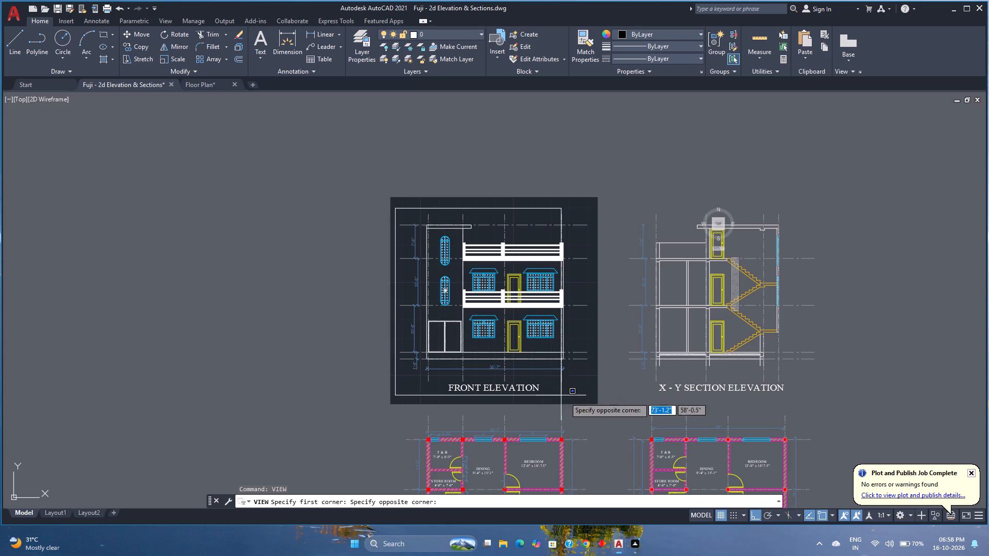
drag(569, 397, 589, 394)
click(589, 394)
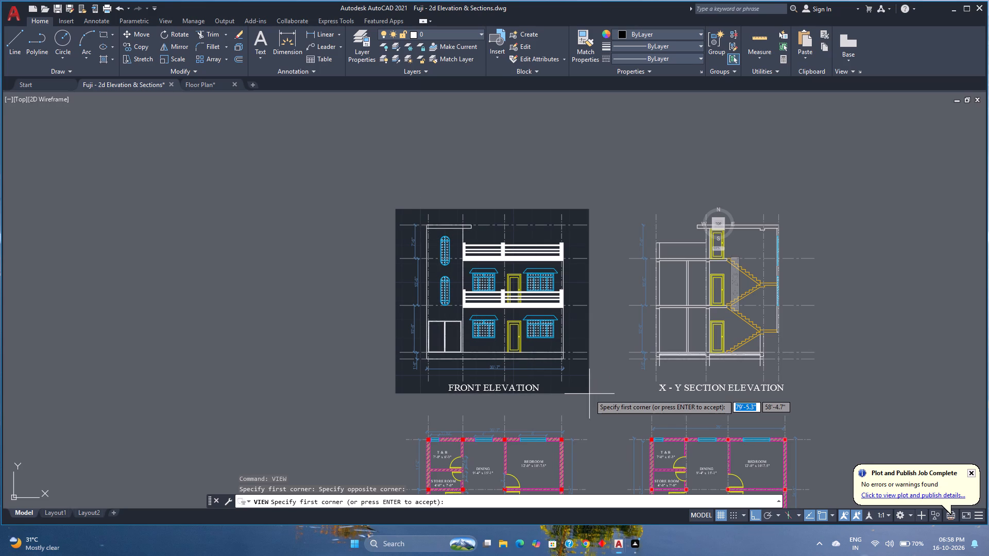
key(space)
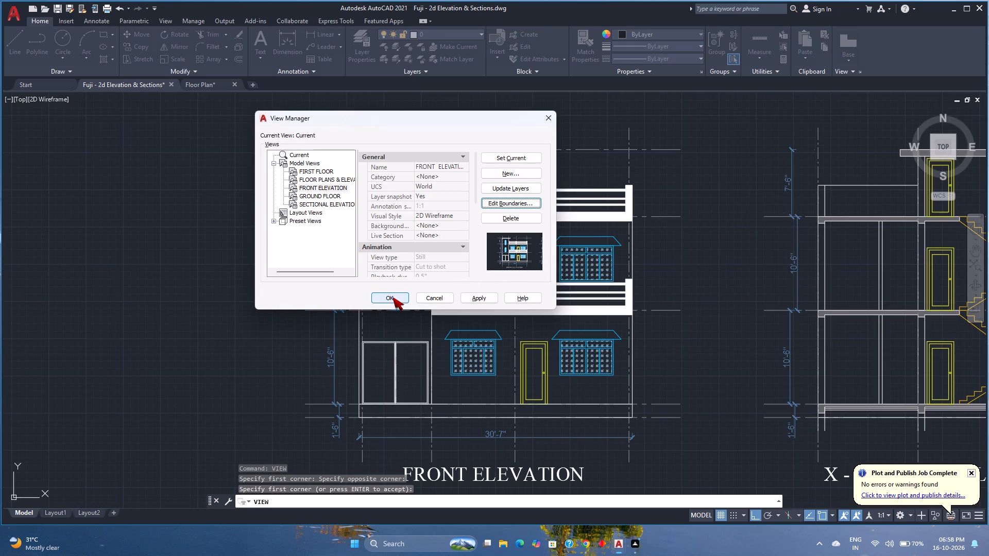
Redraw the FRONT ELEVATION view's boundary once more, trimming it slightly around the elevation and title, and save the view changes.
click(501, 205)
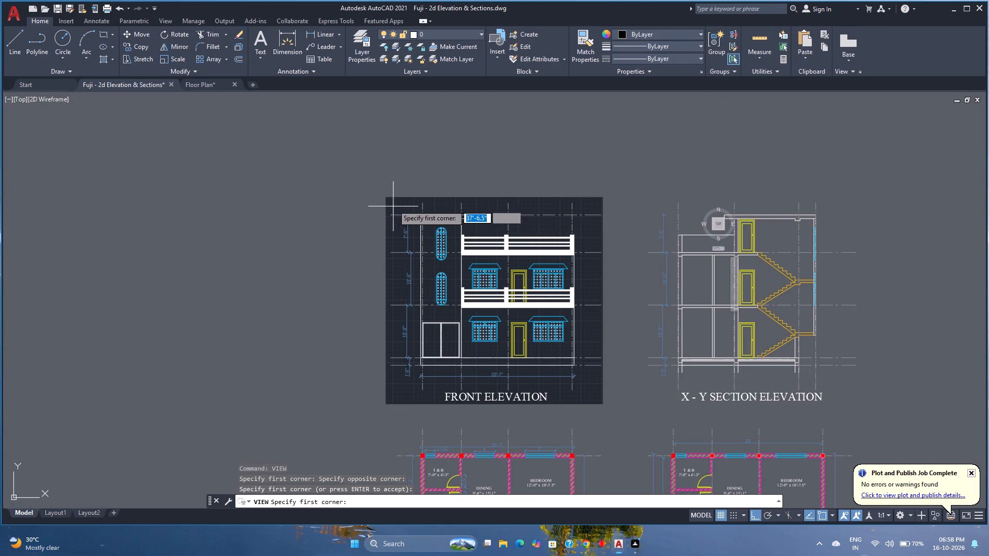
drag(389, 202, 509, 332)
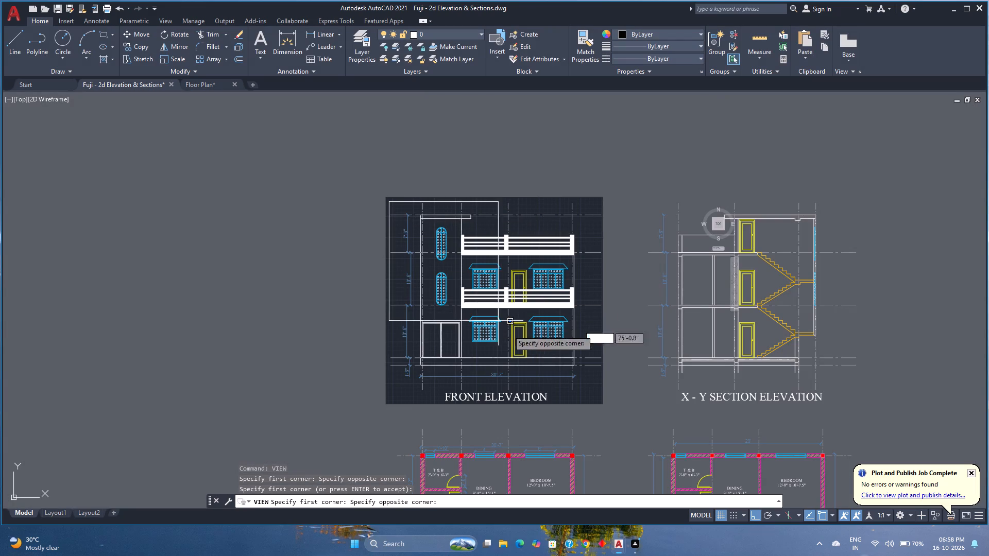
drag(509, 332, 609, 405)
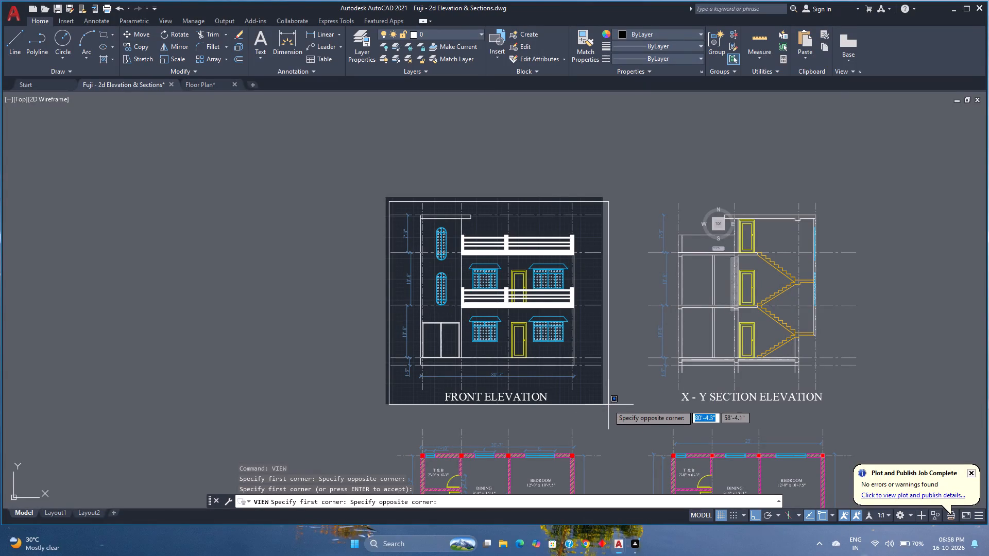
drag(609, 405, 604, 405)
click(604, 405)
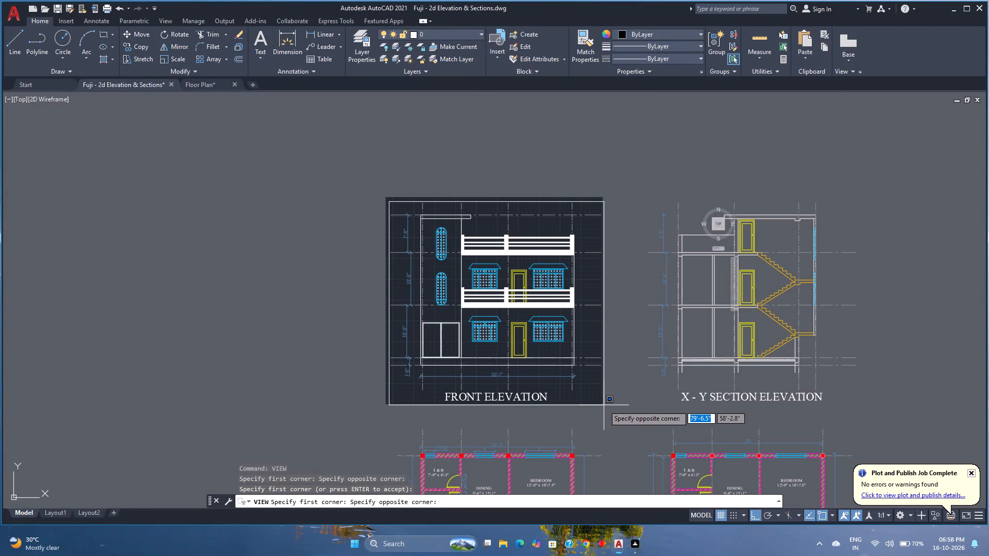
key(Return)
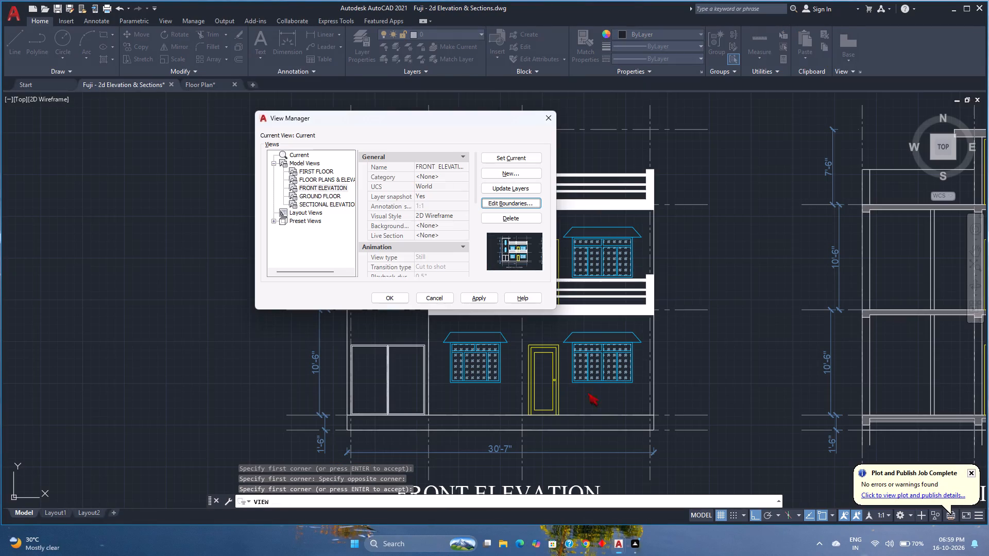
click(402, 298)
Redefine the saved SECTIONAL ELEVATION view's boundary as a tighter window around the X - Y section elevation and its title.
scroll(402, 295, down, 2)
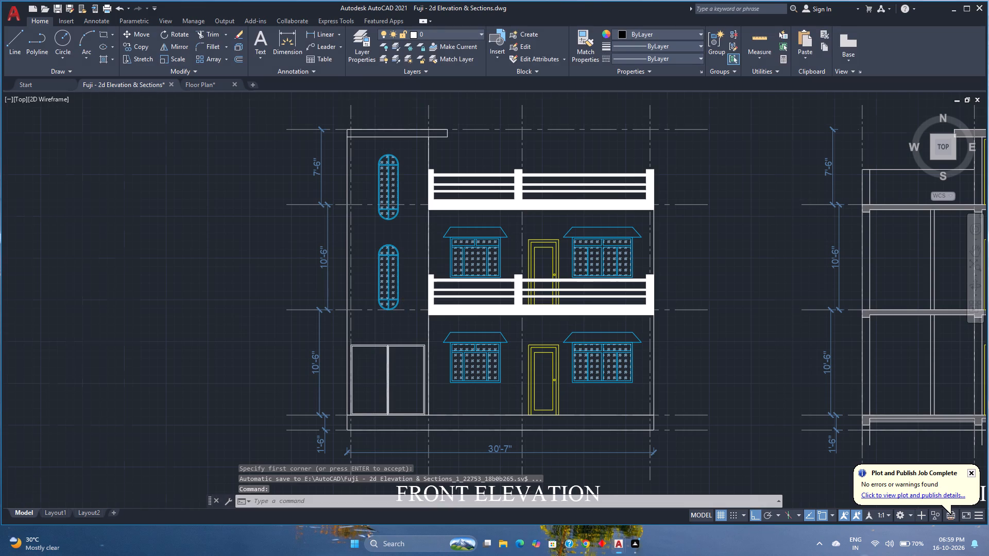
middle_drag(482, 300, 354, 256)
text(VIEW)
key(Return)
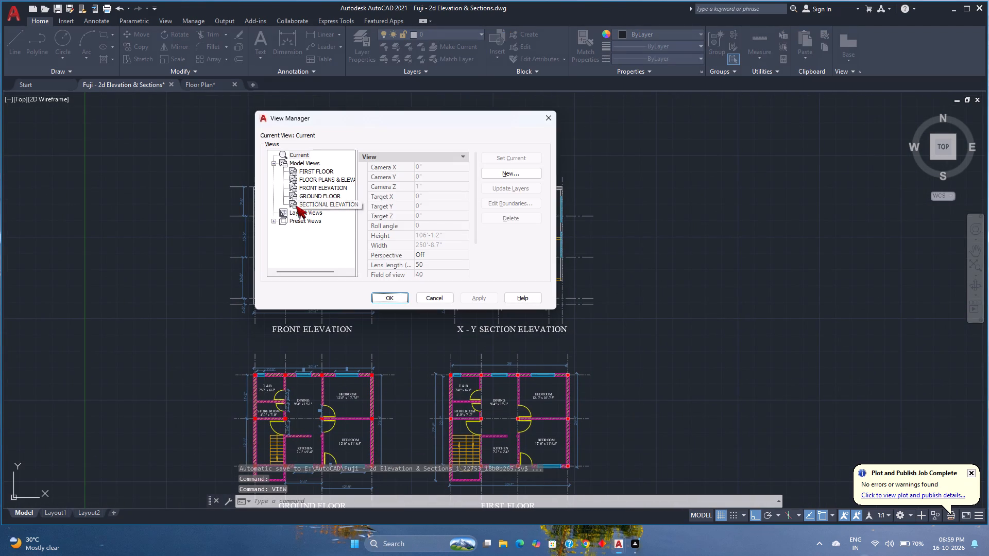
click(327, 206)
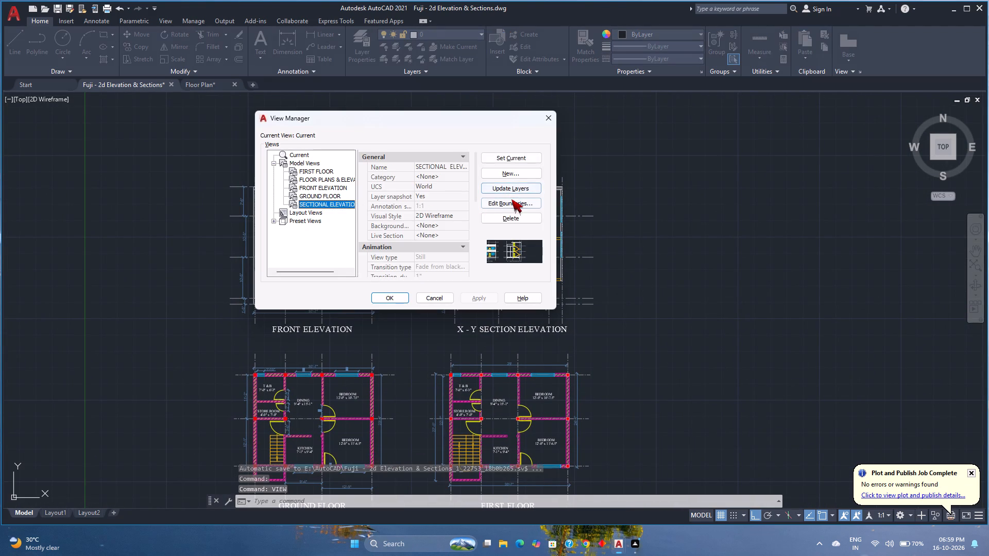
click(511, 201)
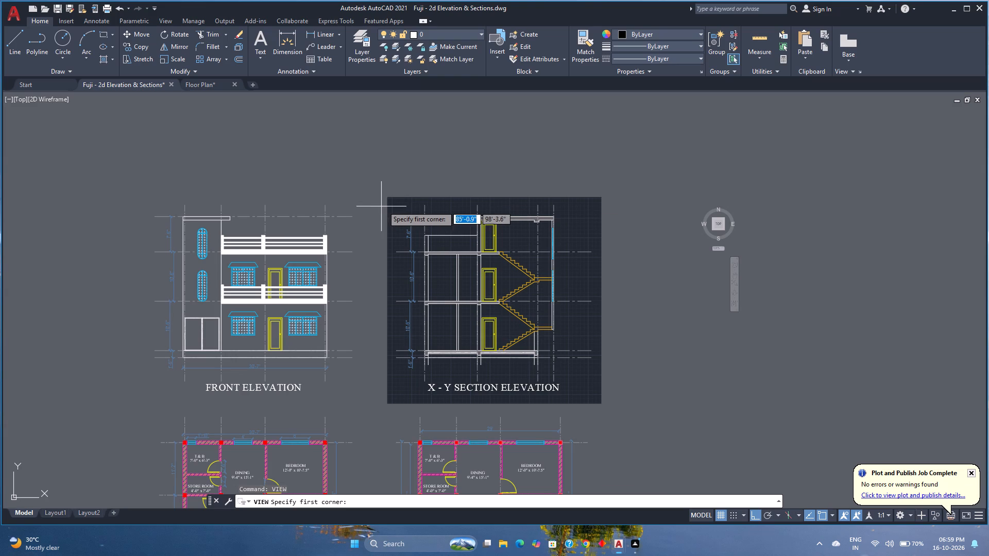
click(394, 203)
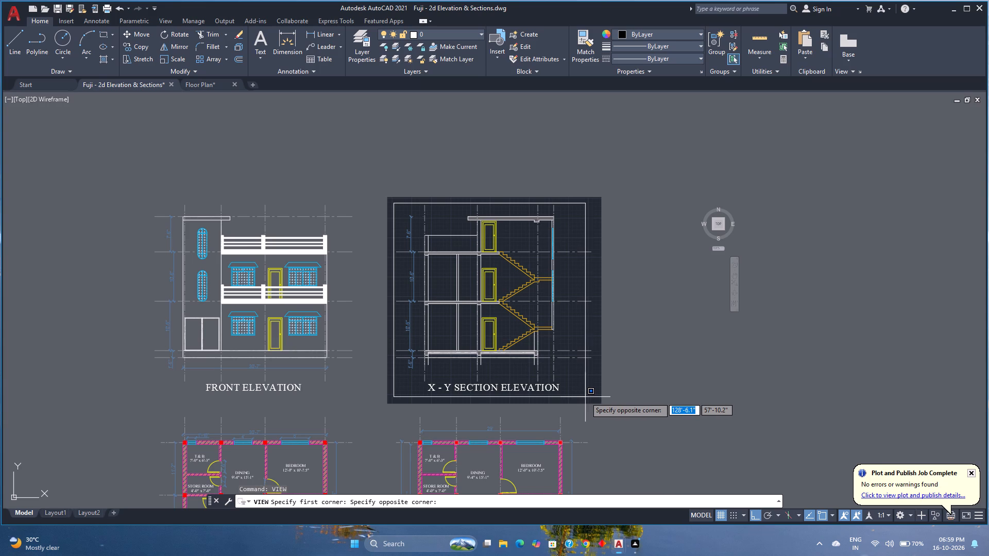
click(584, 396)
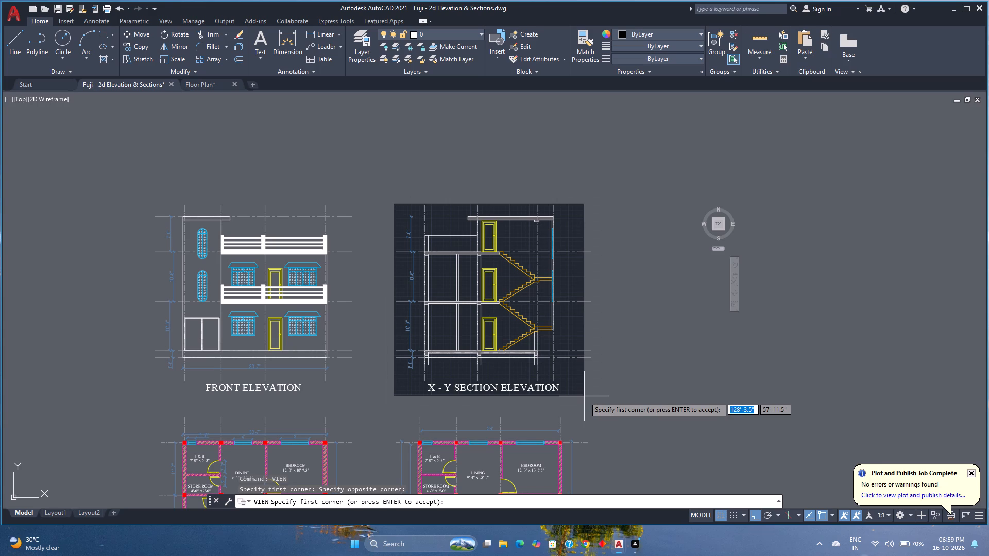
key(Return)
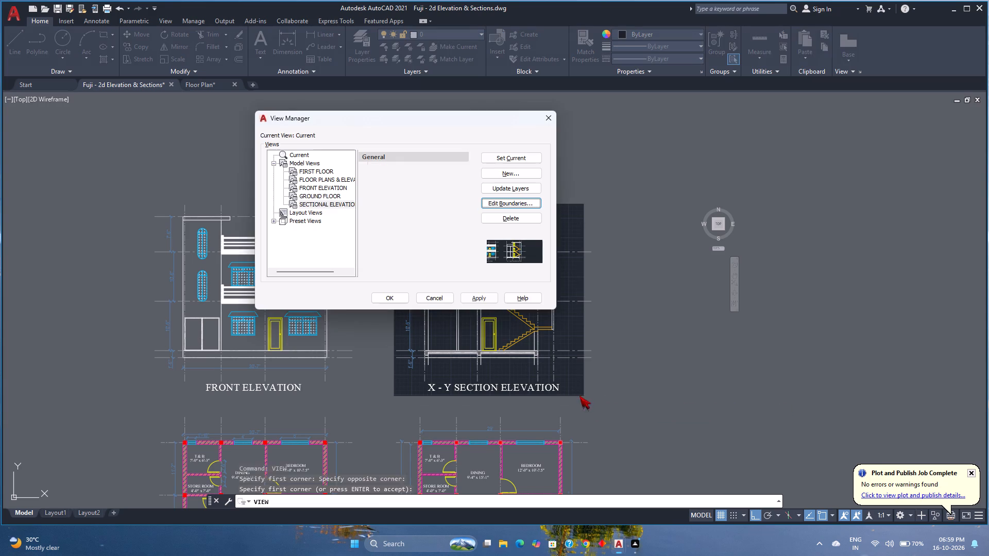
click(404, 297)
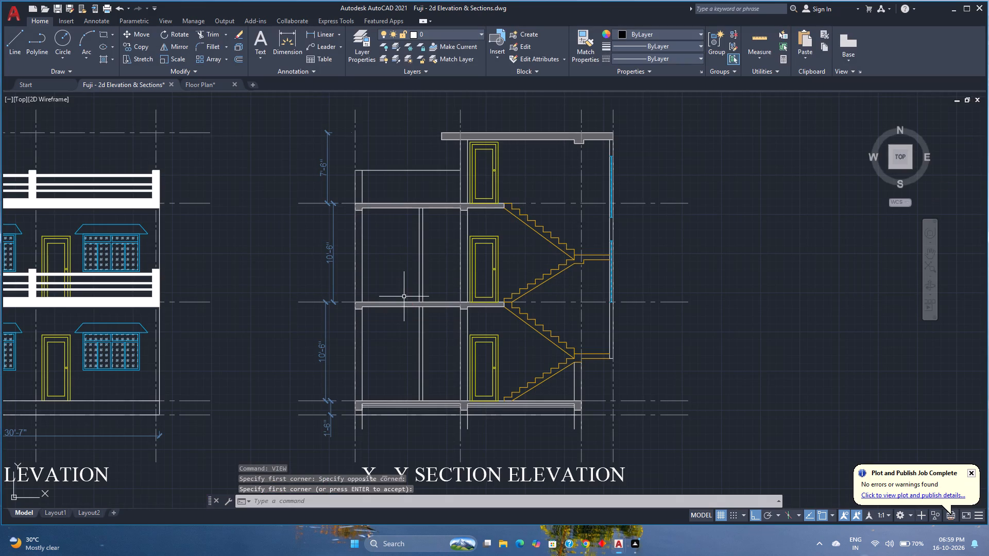
Return to Layout1 and restore the saved FRONT ELEVATION custom model view in its viewport.
click(50, 515)
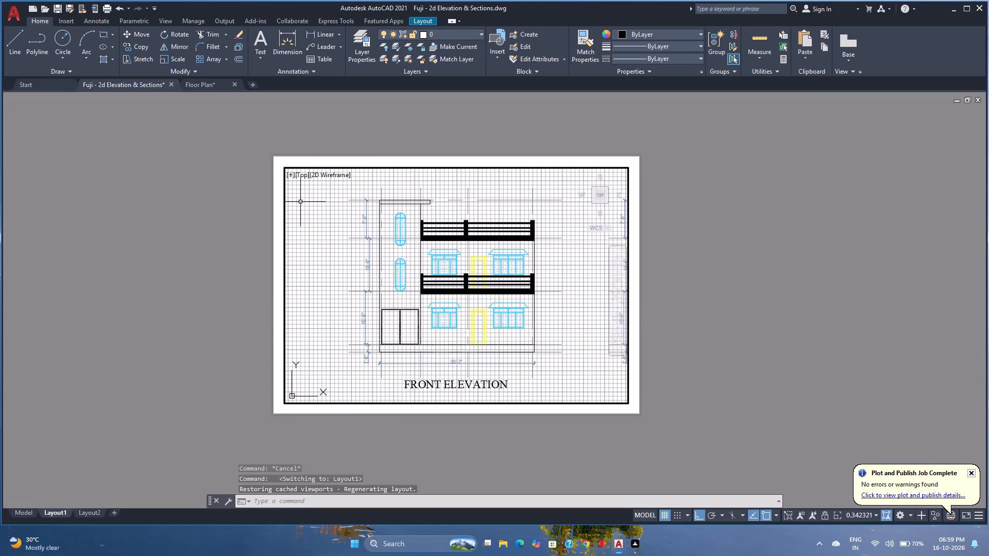
click(304, 176)
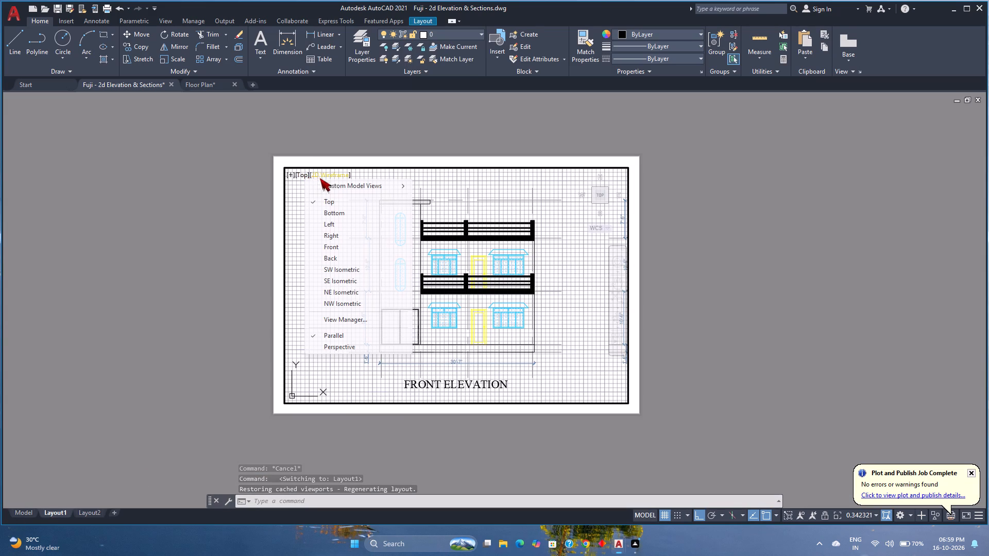
click(463, 209)
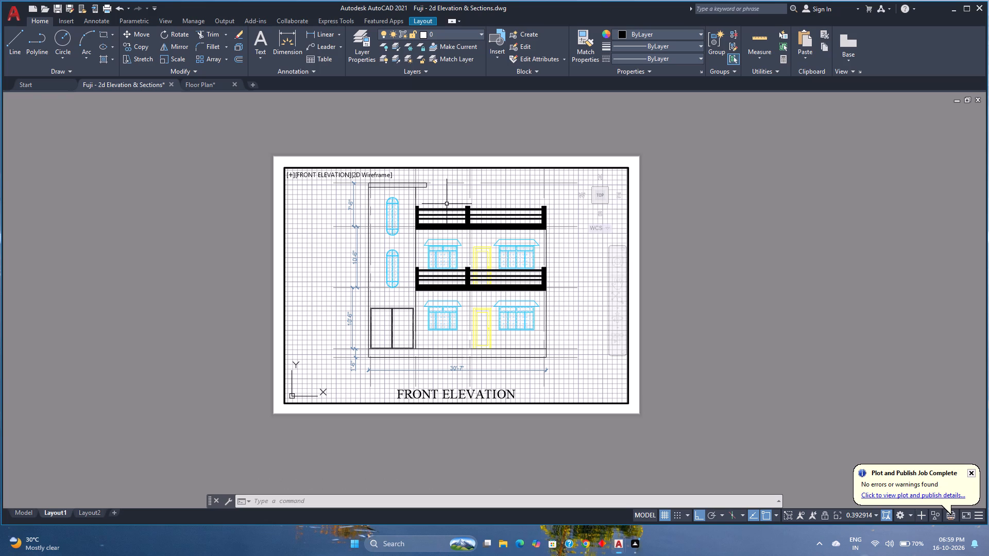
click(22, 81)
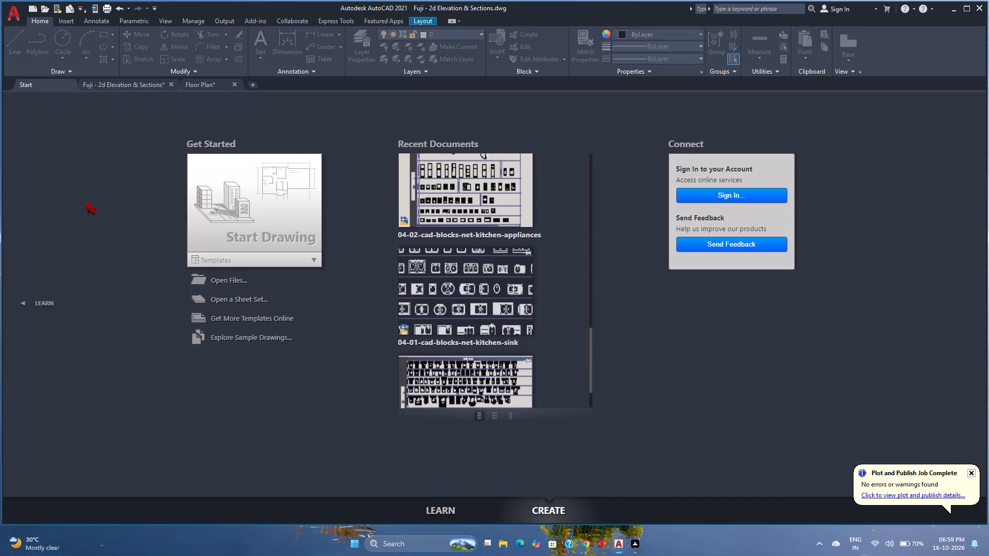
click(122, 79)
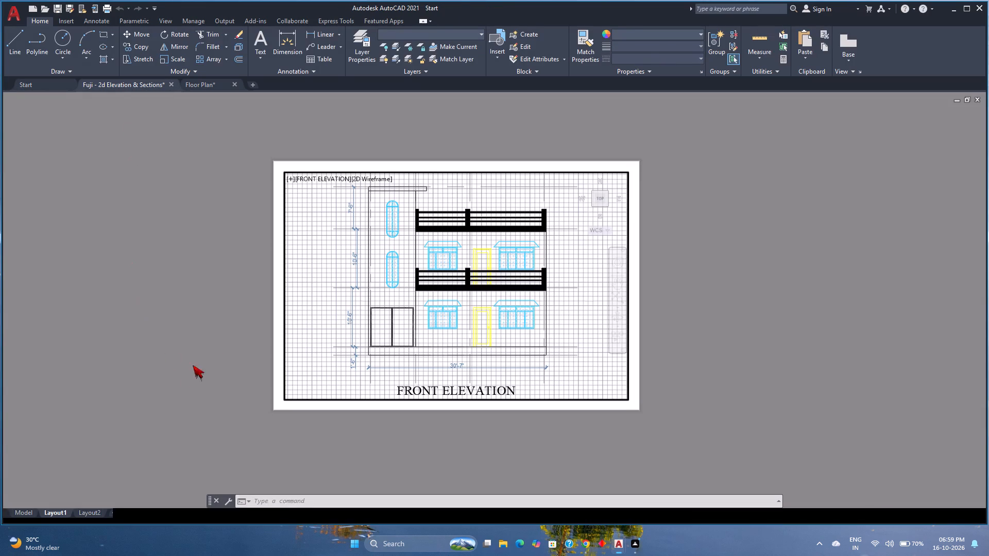
In model space, hatch both panels of the front elevation's large ground-floor double door with the HOUND pattern.
click(23, 507)
click(24, 510)
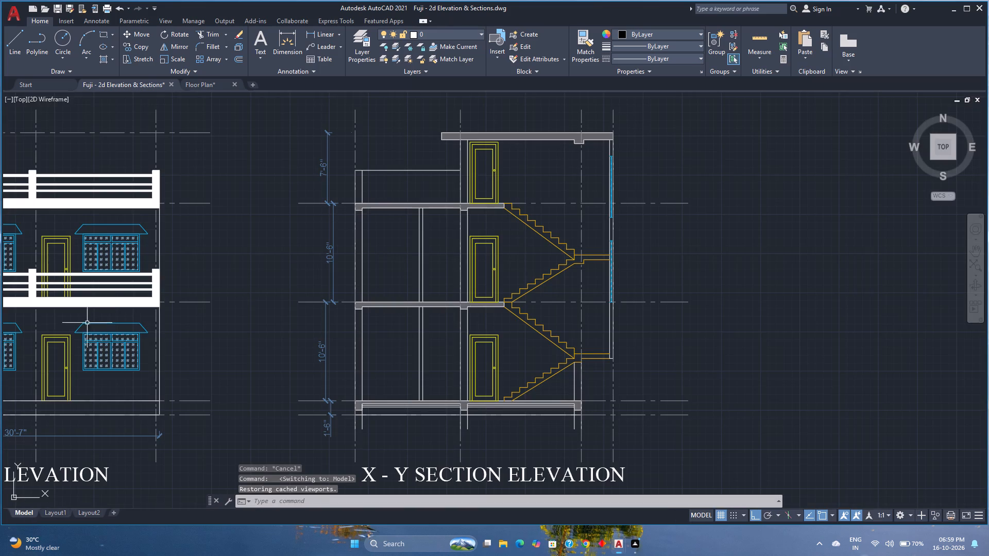
middle_drag(192, 367, 604, 345)
scroll(348, 350, up, 1)
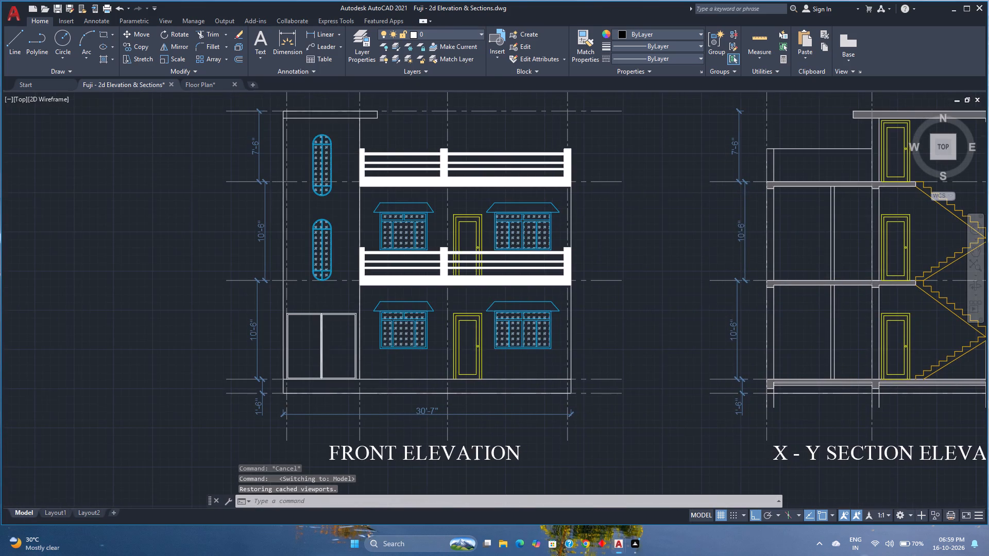
click(99, 58)
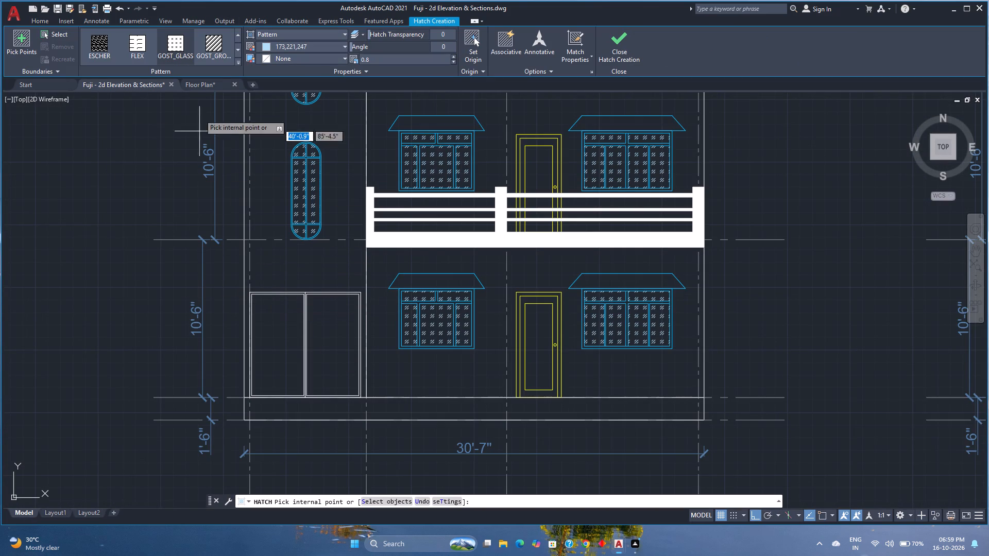
scroll(212, 62, down, 3)
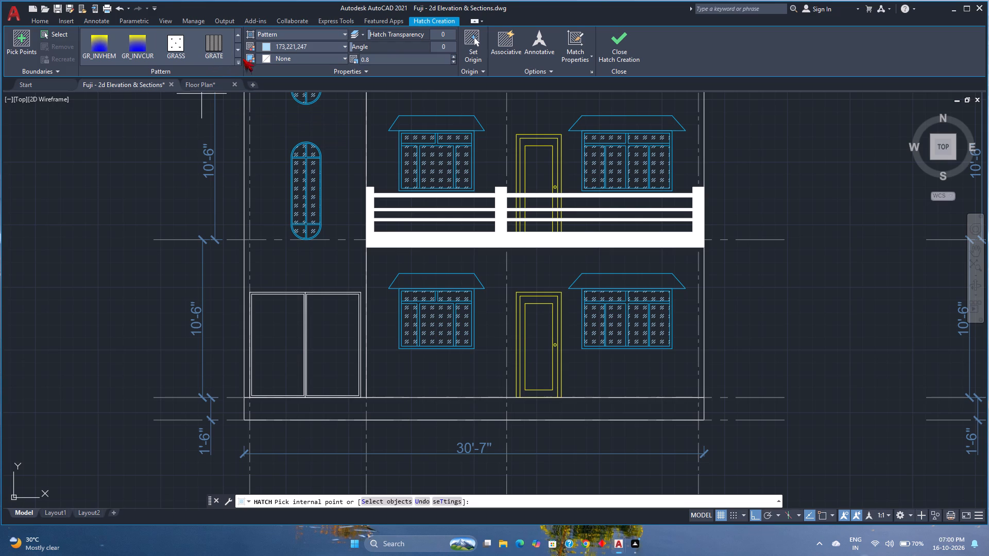
click(250, 58)
click(236, 61)
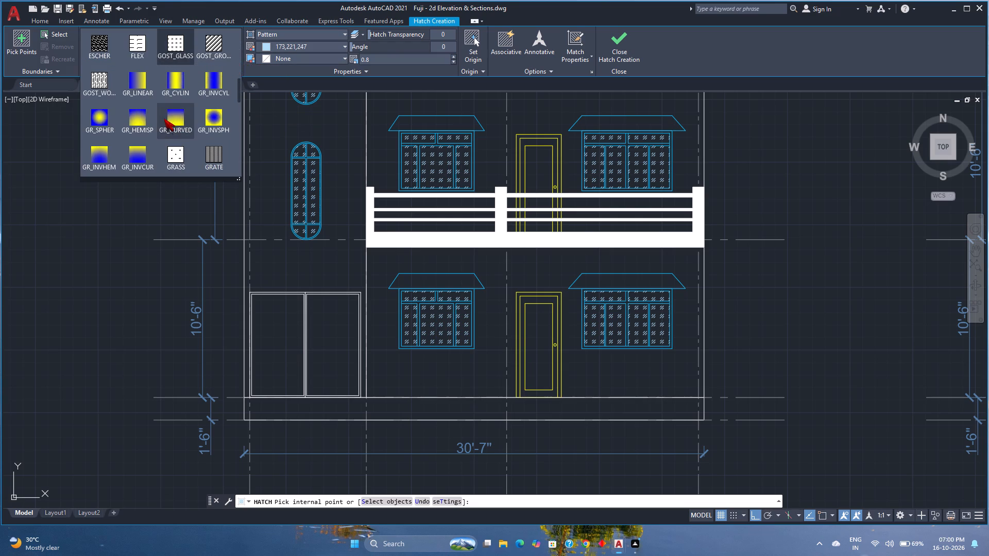
scroll(164, 118, down, 3)
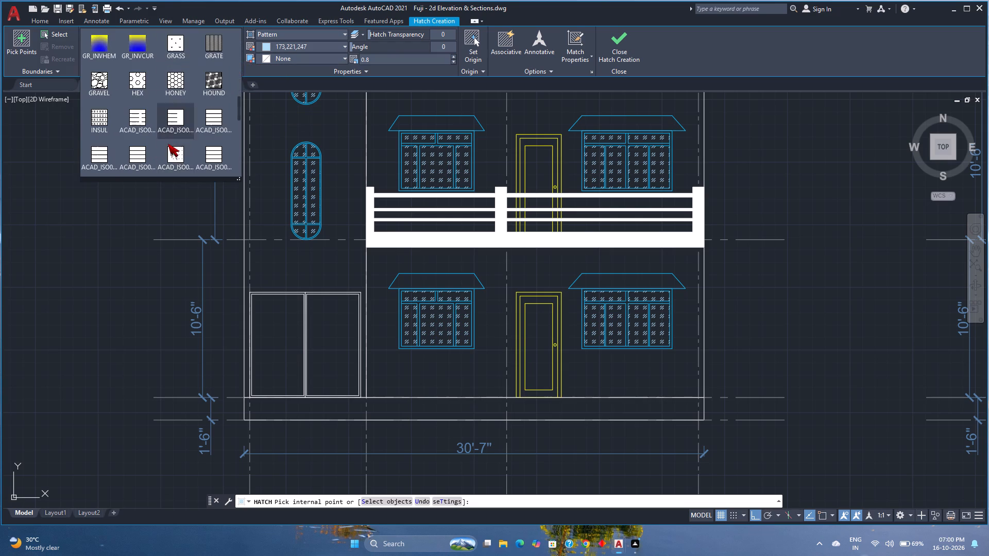
scroll(168, 144, down, 9)
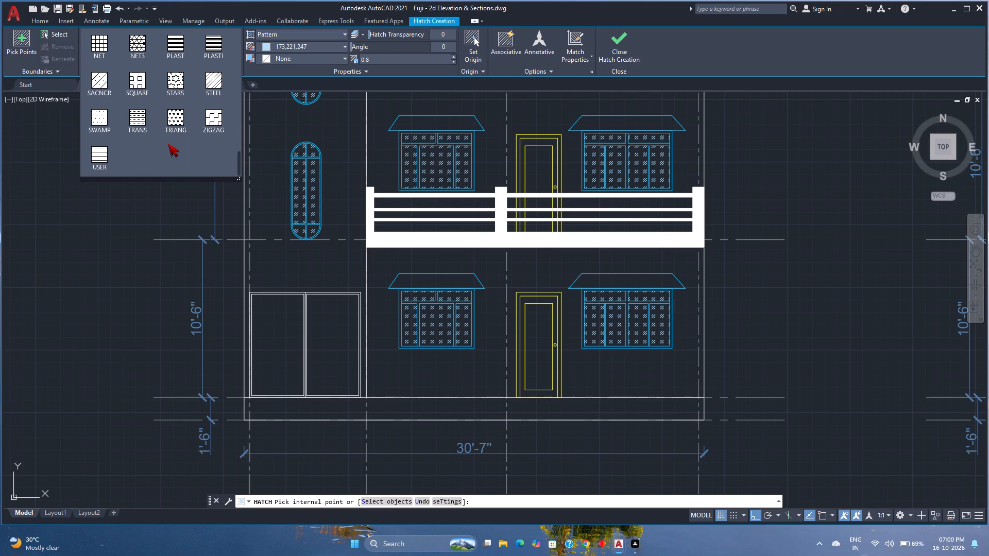
scroll(168, 144, up, 1)
scroll(168, 144, down, 2)
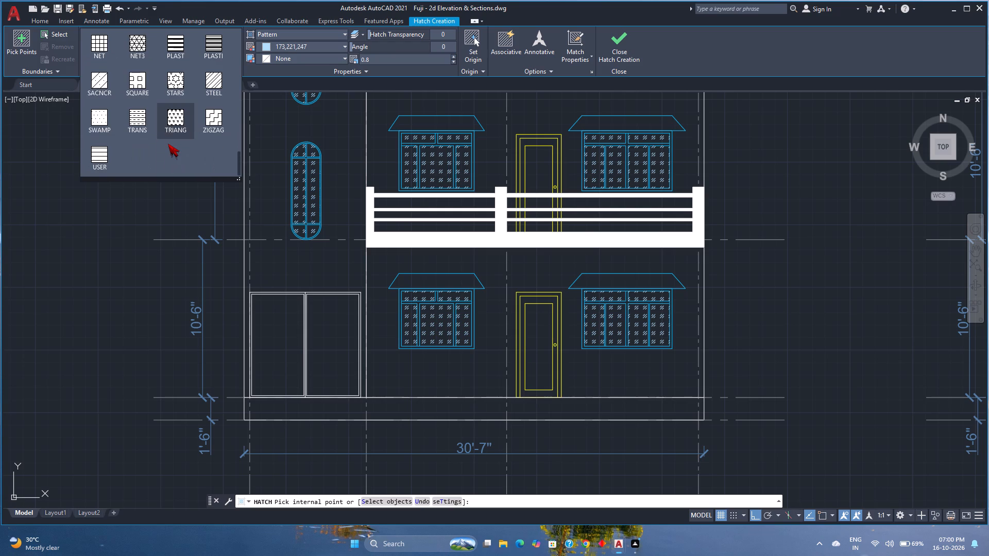
scroll(168, 144, up, 1)
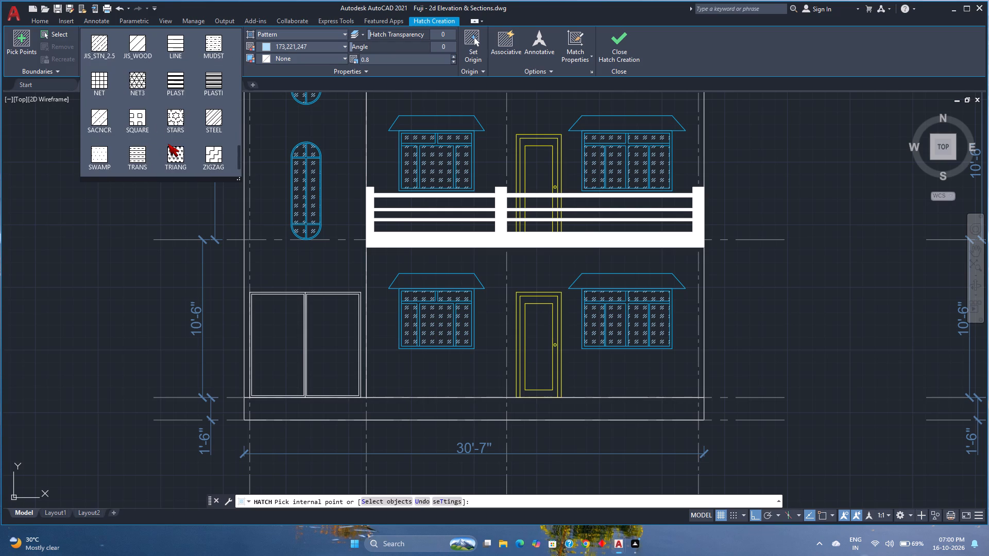
scroll(168, 144, up, 2)
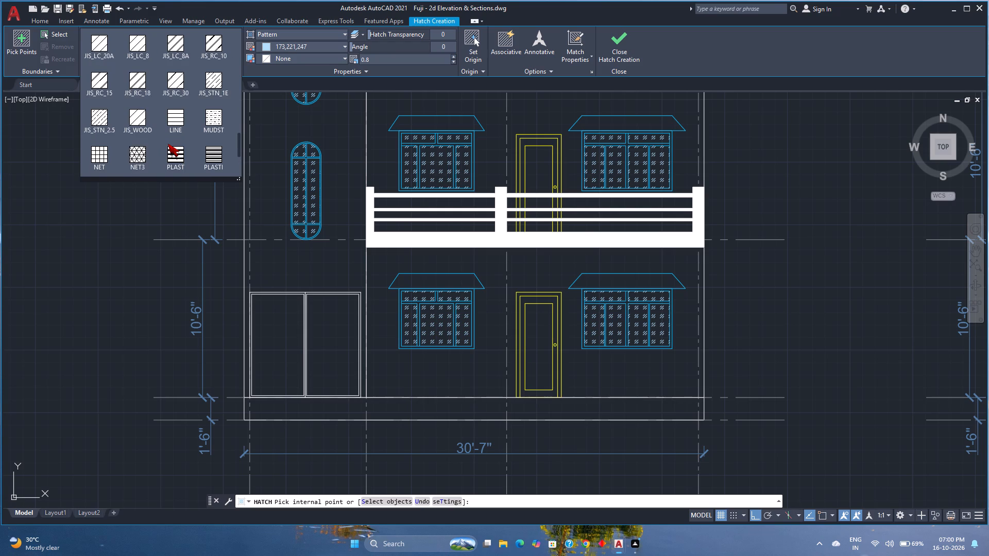
scroll(168, 144, up, 1)
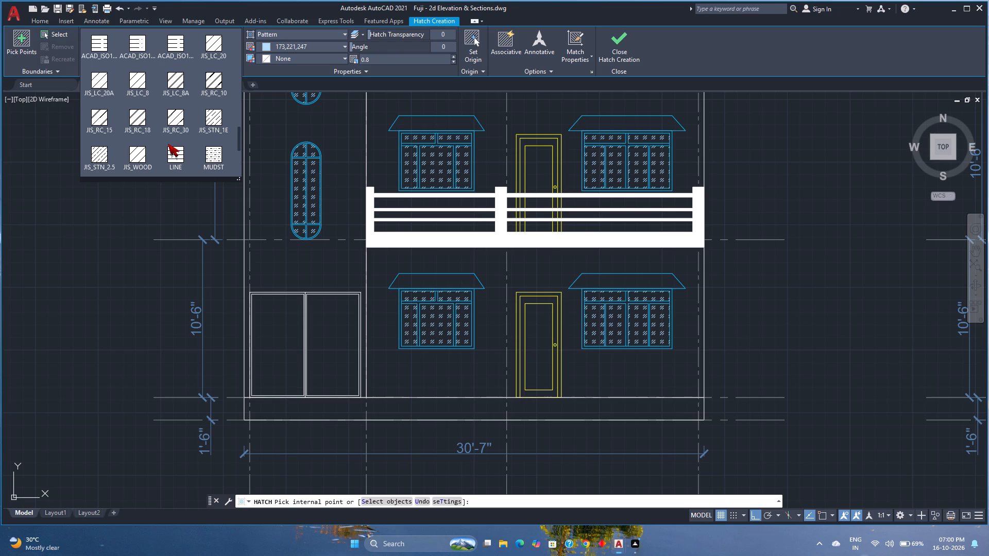
scroll(168, 142, up, 4)
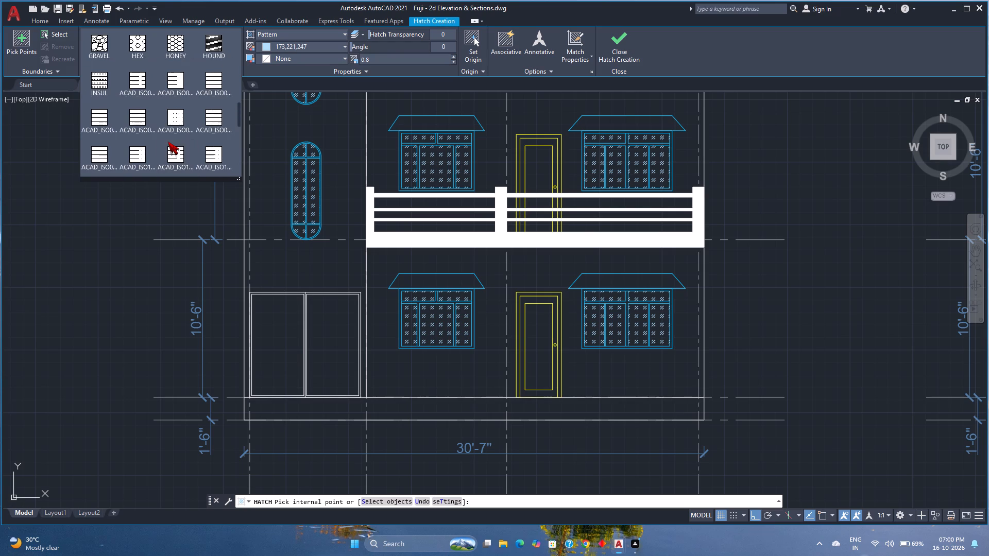
scroll(168, 142, up, 1)
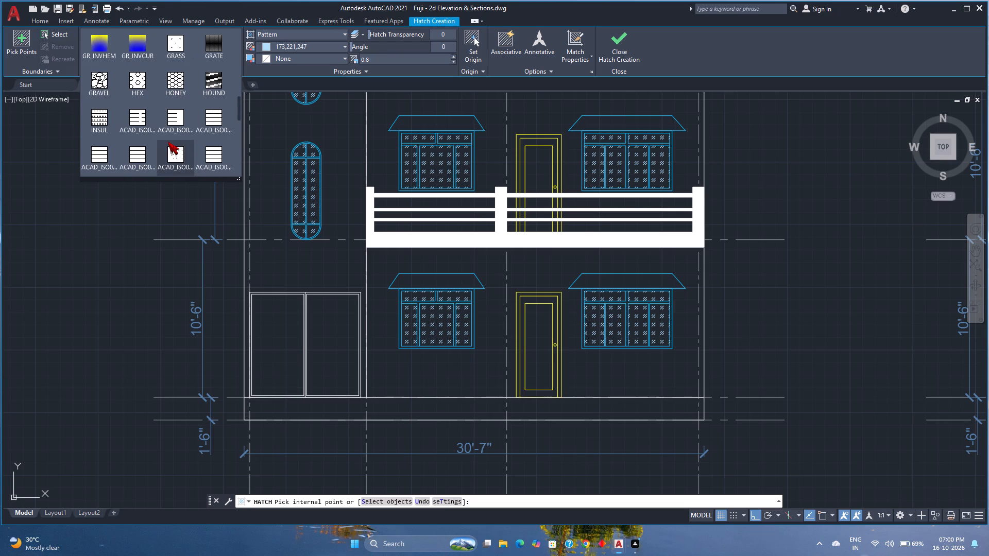
scroll(168, 142, up, 1)
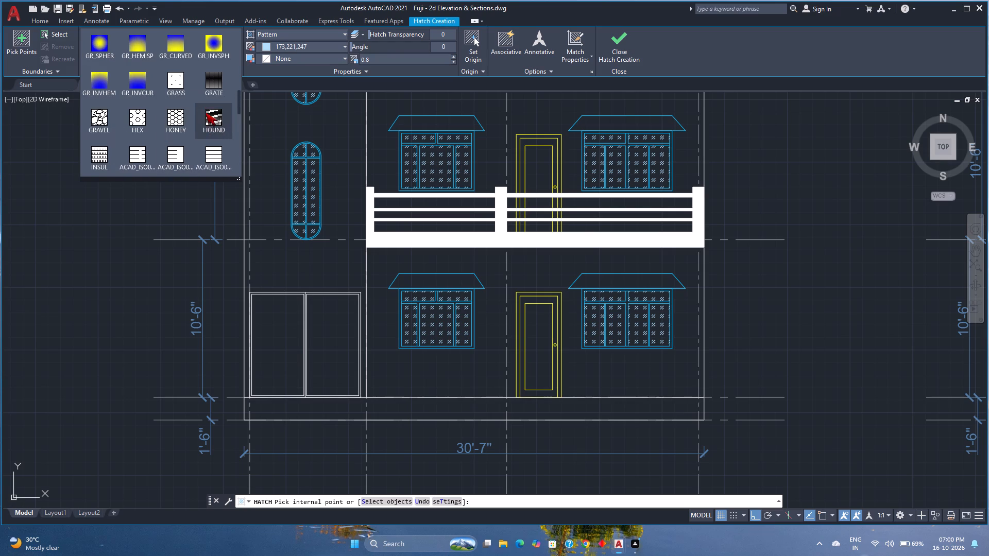
click(206, 113)
click(276, 352)
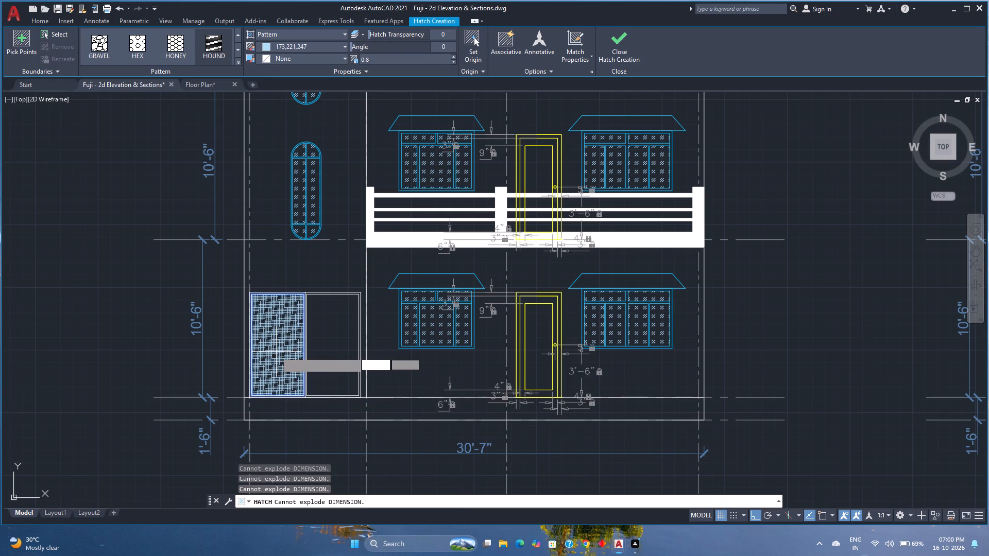
click(337, 343)
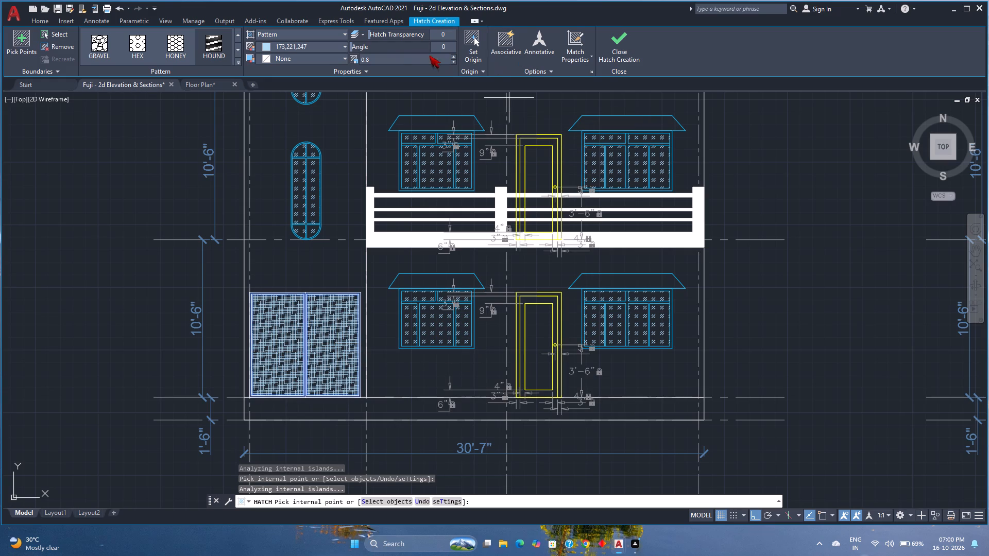
Set the door hatch's angle to 42, try a scale of 10, set the scale to 1, and finish the hatch.
drag(373, 47, 388, 46)
click(384, 61)
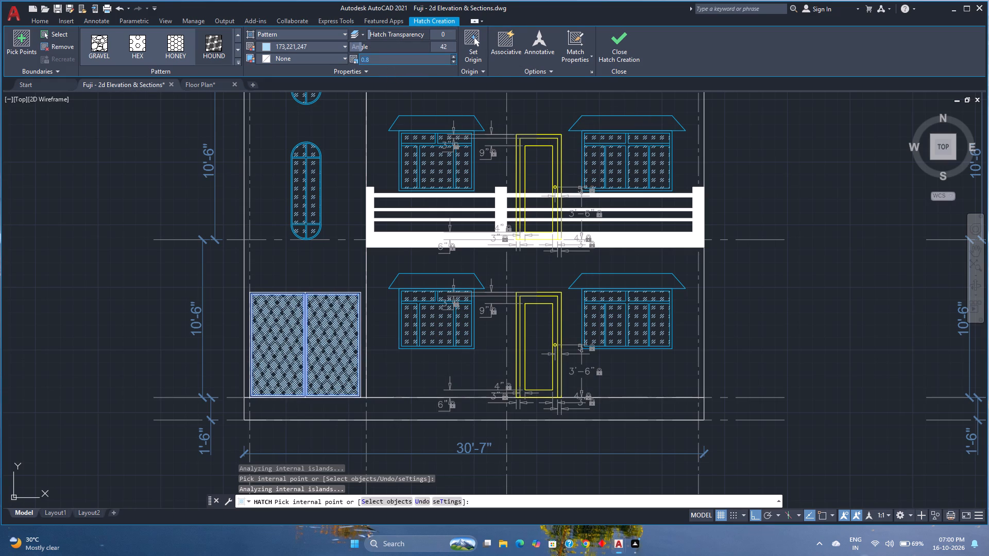
text(10)
key(Return)
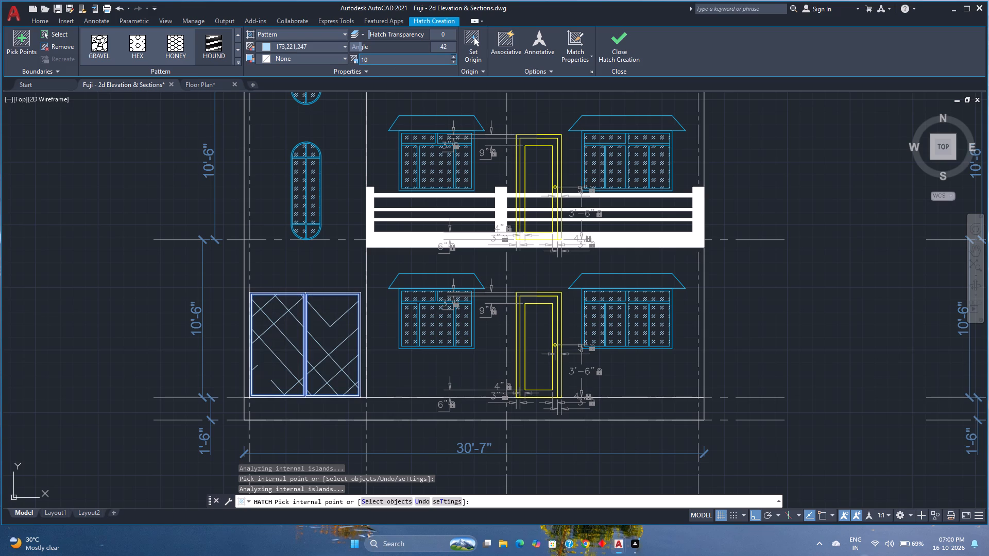
click(391, 63)
key(1)
key(Return)
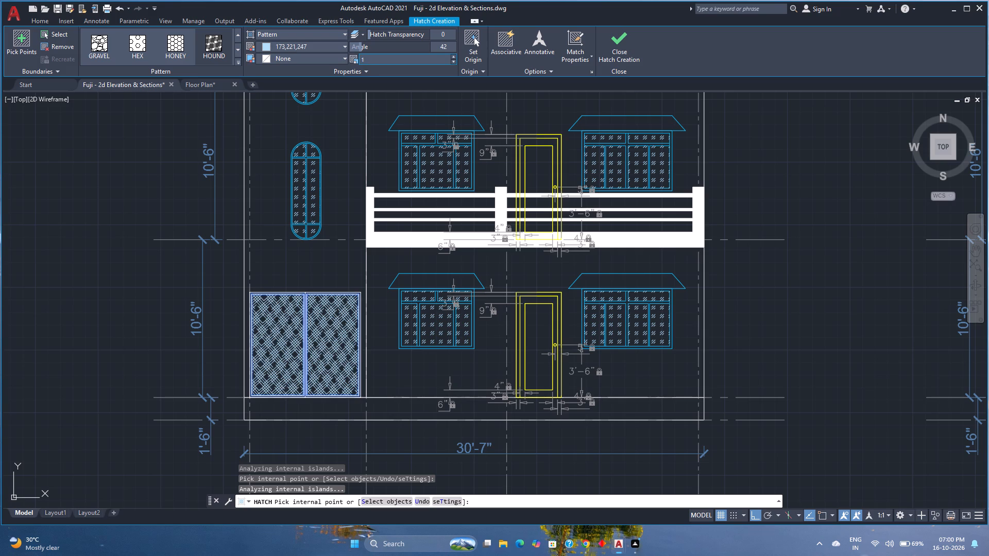
click(619, 40)
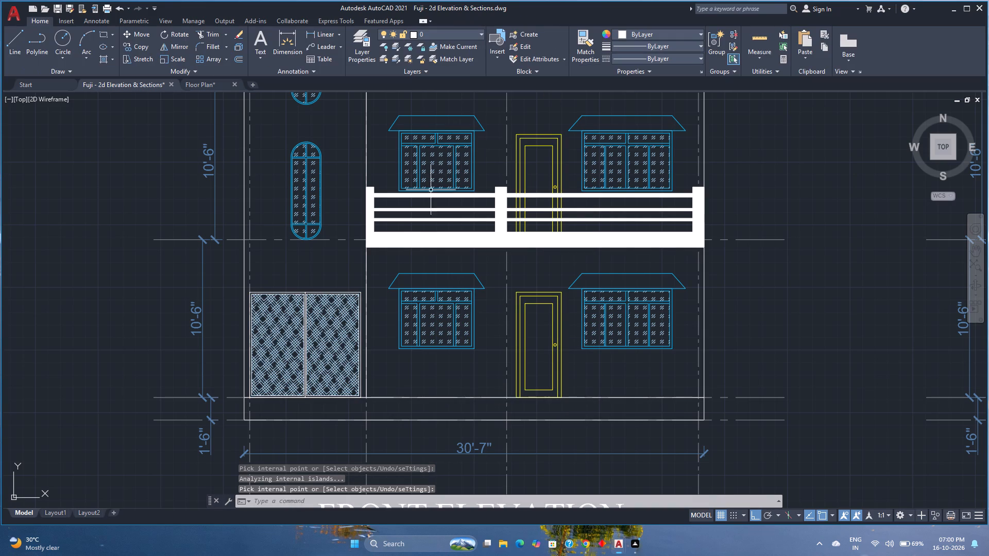
Change the double-door hatch colour to 206,204,230 and finish editing it.
click(330, 321)
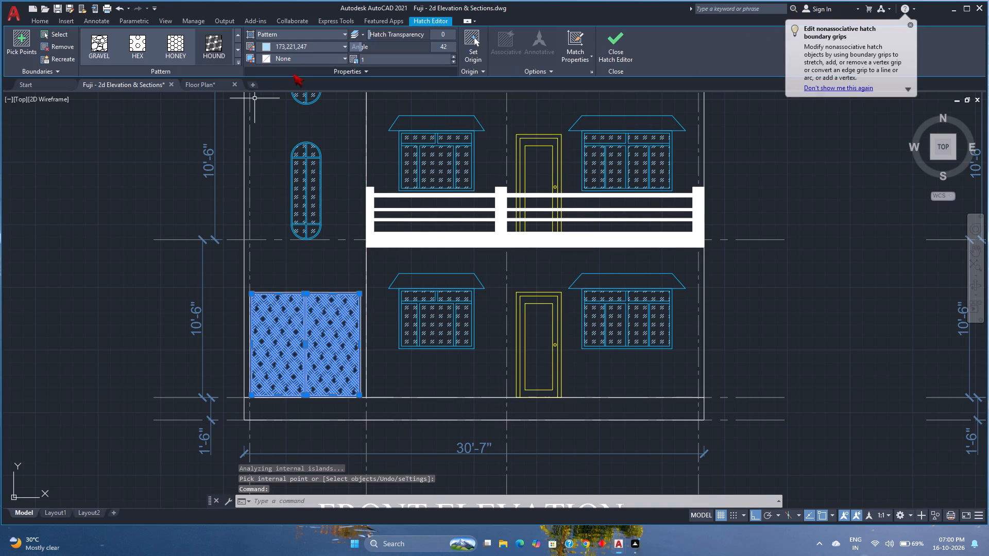
click(318, 47)
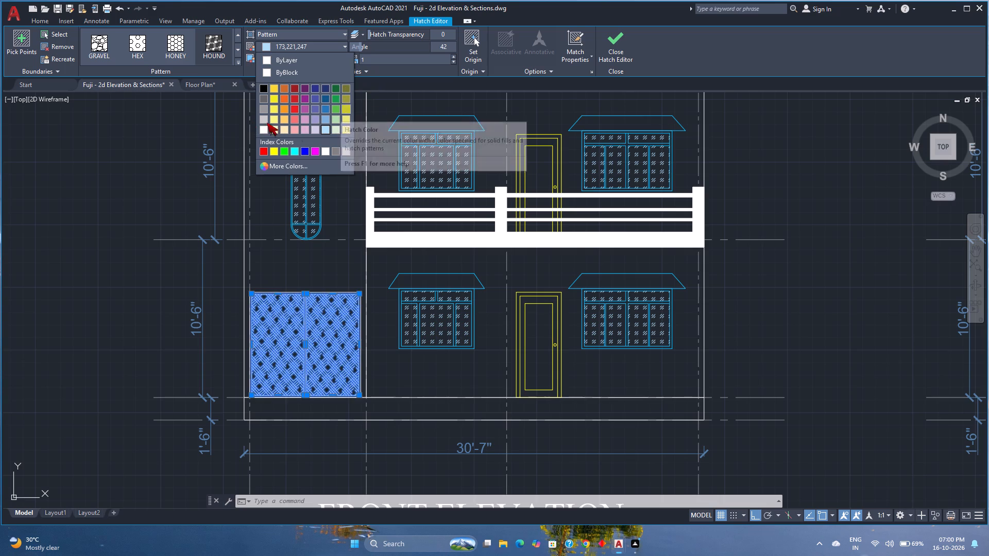
click(314, 130)
click(633, 58)
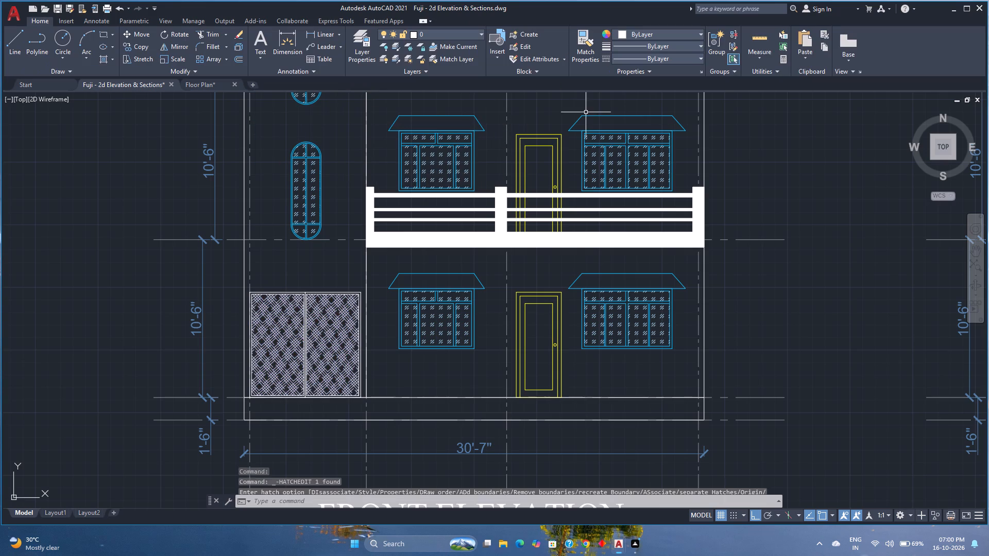
Return to Layout1 and restore the saved FRONT ELEVATION custom model view in its viewport.
scroll(494, 216, down, 2)
middle_drag(491, 216, 429, 229)
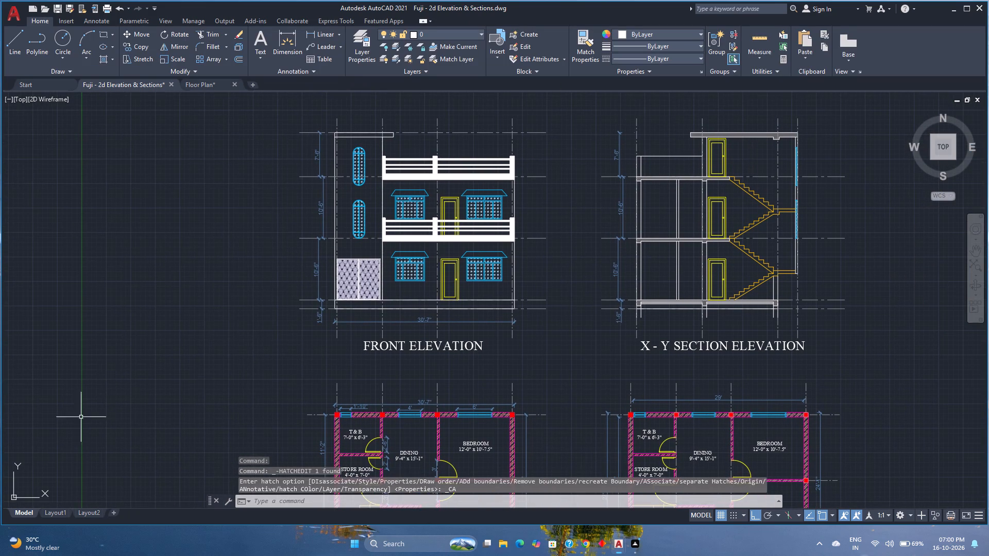
click(59, 511)
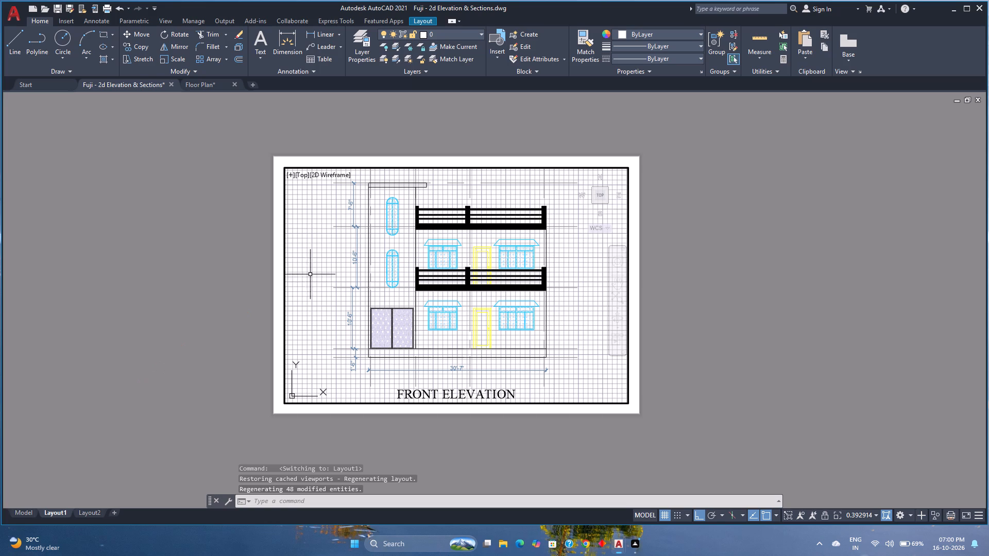
click(305, 175)
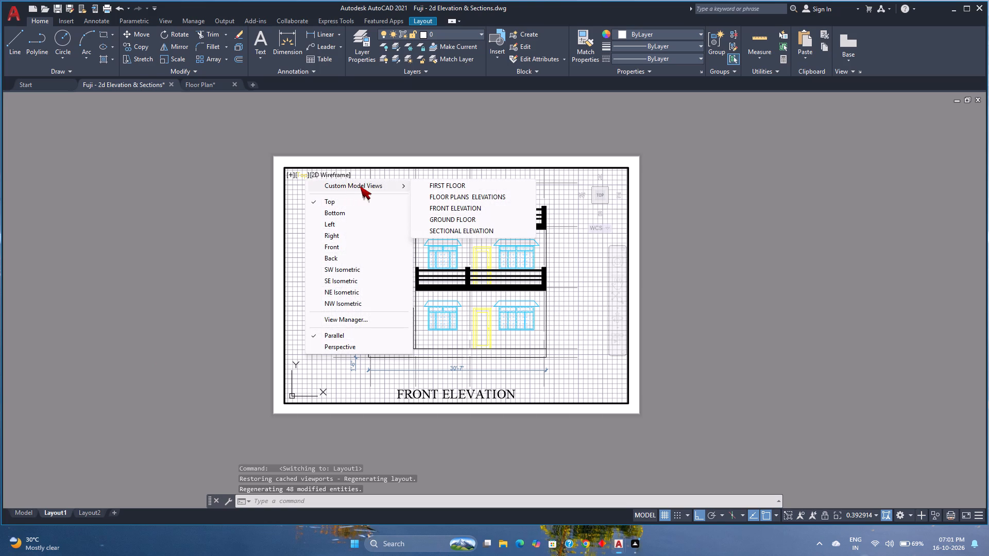
click(360, 186)
click(455, 208)
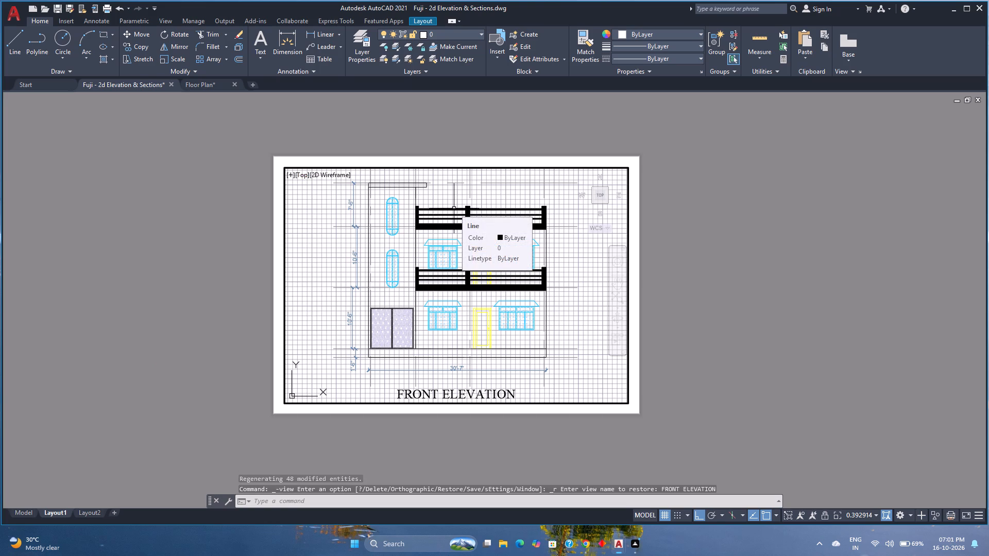
Set up a single-sheet plot of Layout1 and preview the front elevation sheet.
key(ctrl+p)
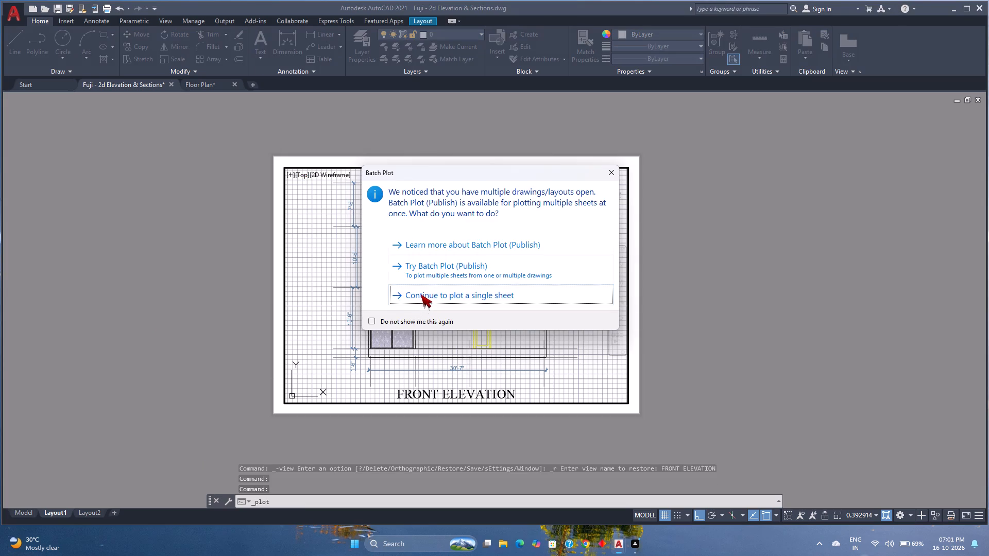
click(421, 294)
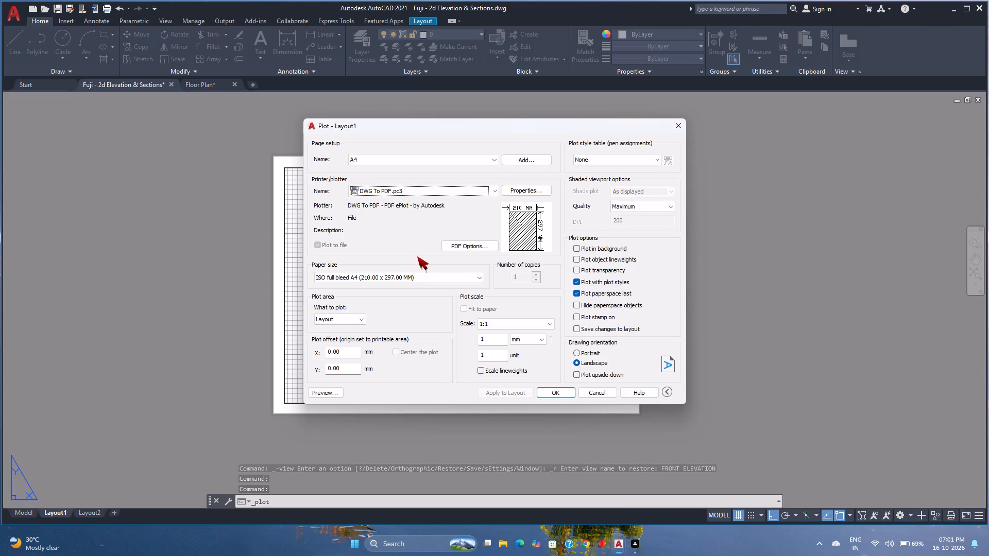
click(332, 389)
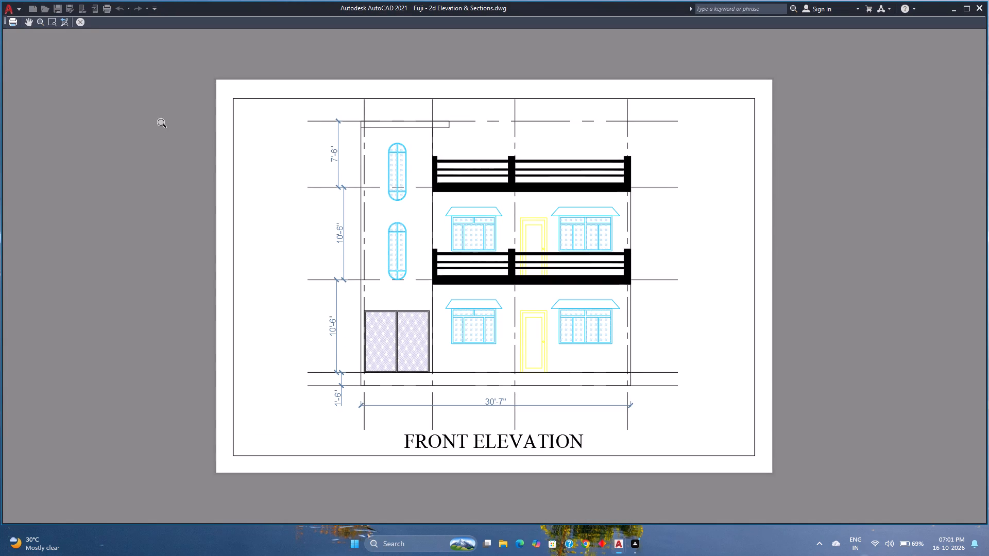
click(79, 19)
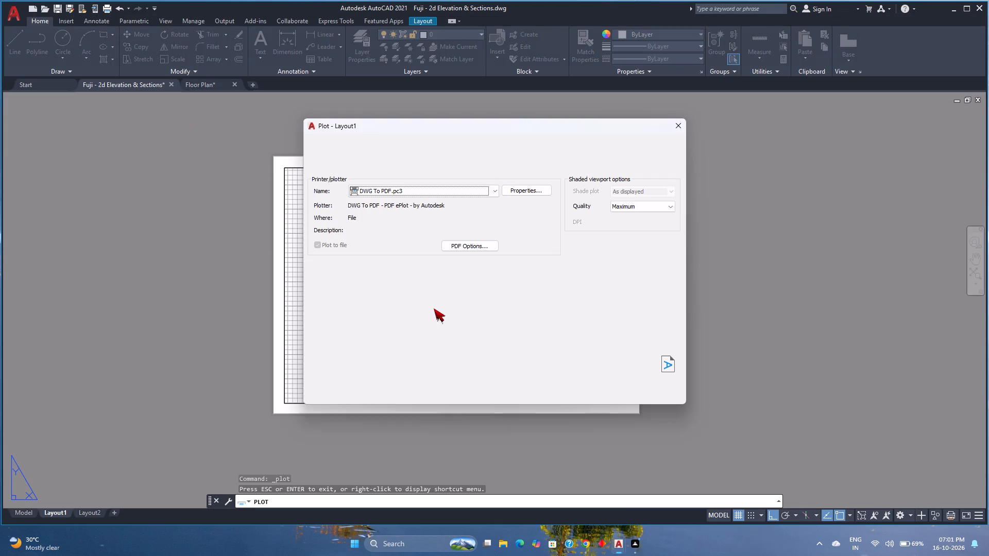
Plot the front elevation sheet to a PDF named Fuji - 2d Elevation & Sections - Front Elev, and close the opened PDF.
click(562, 394)
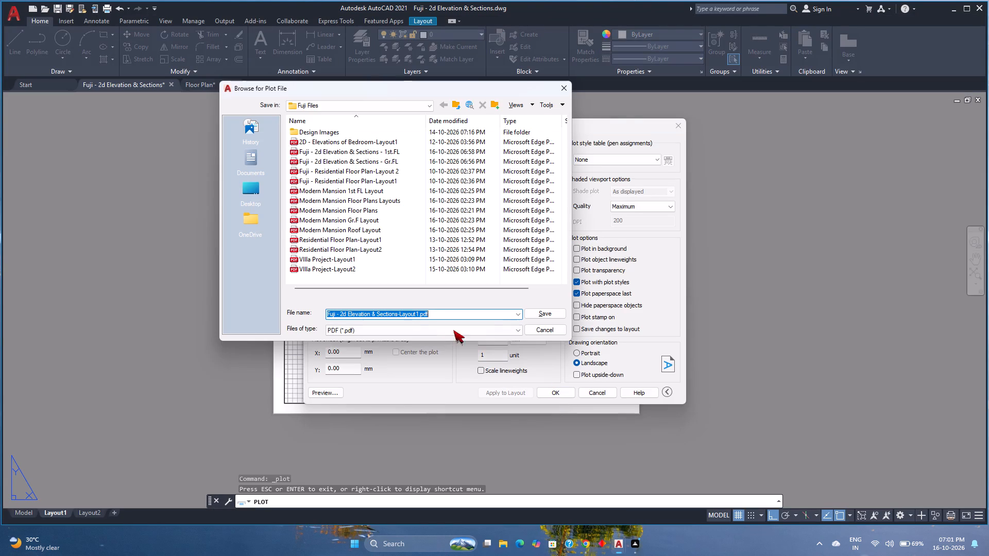
click(421, 314)
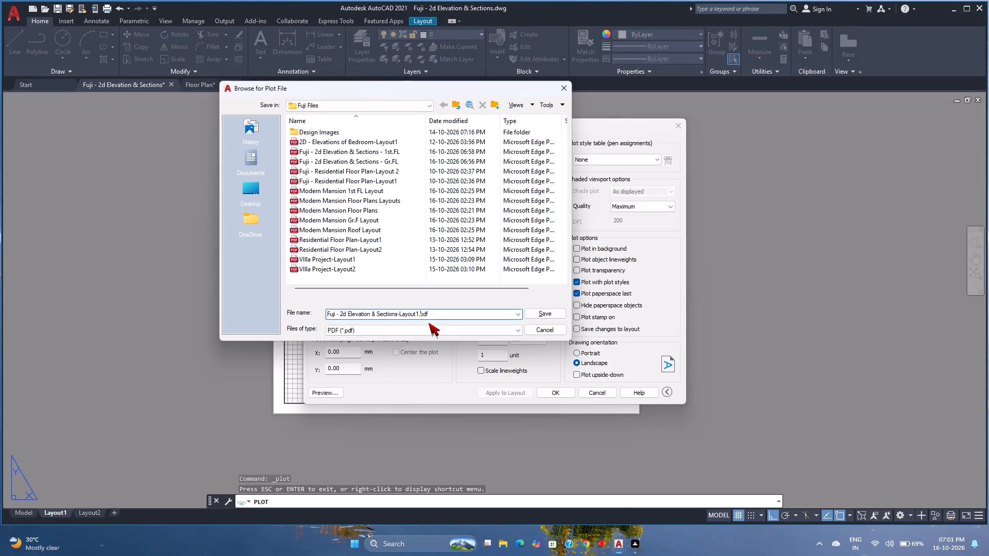
key(Left)
key(BackSpace)
key(BackSpace)
key(BackSpace)
key(BackSpace)
key(BackSpace)
key(BackSpace)
key(BackSpace)
key(BackSpace)
key(space)
text(-)
key(space)
text(fRO)
key(BackSpace)
key(BackSpace)
key(BackSpace)
key(f)
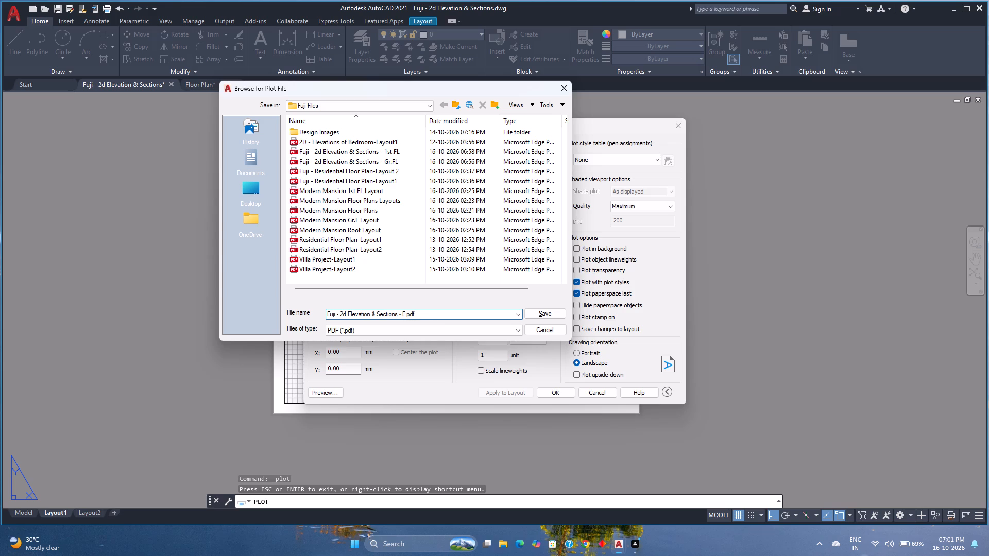
text(ront)
key(space)
text(Ele)
key(v)
click(552, 312)
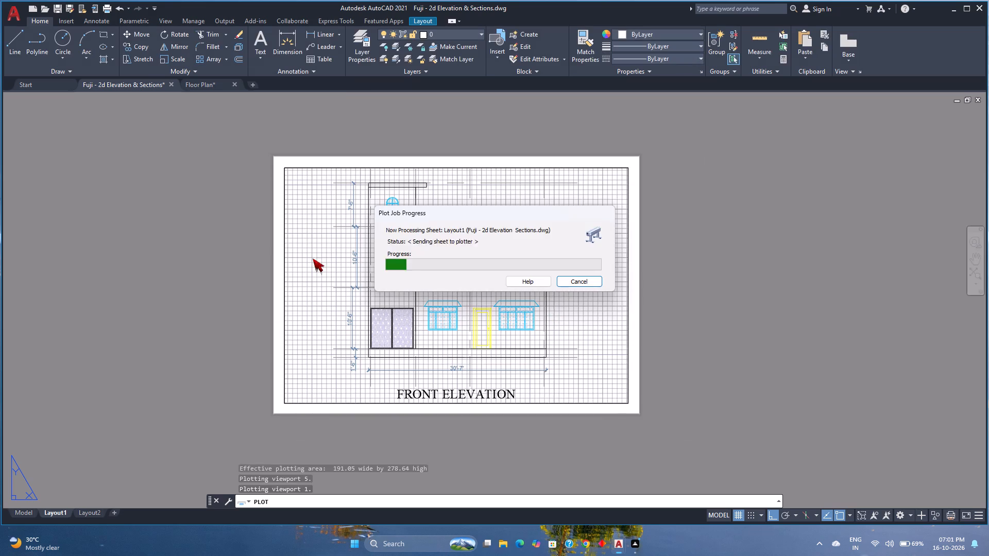
click(983, 2)
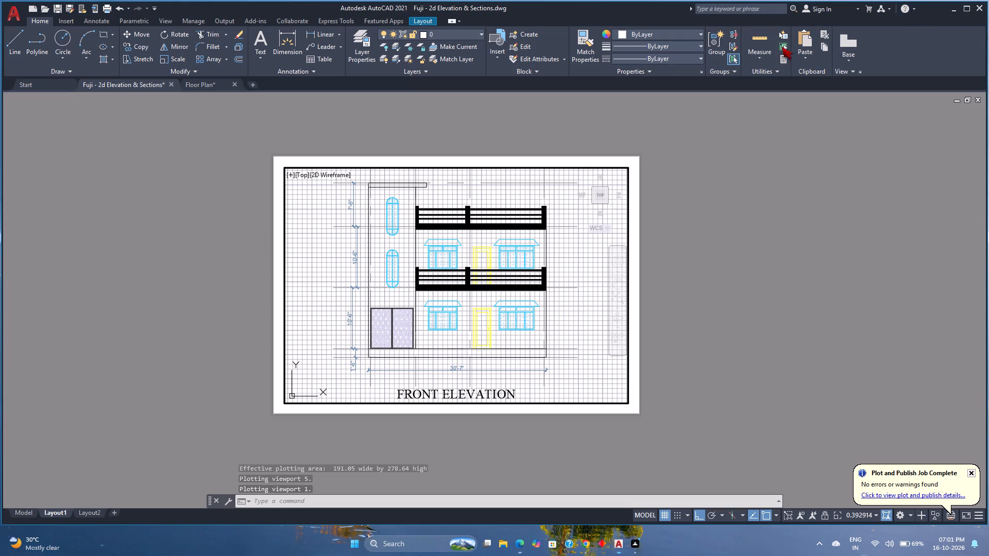
Restore the saved SECTIONAL ELEVATION custom model view in the Layout1 viewport and centre the section drawing slightly.
click(301, 176)
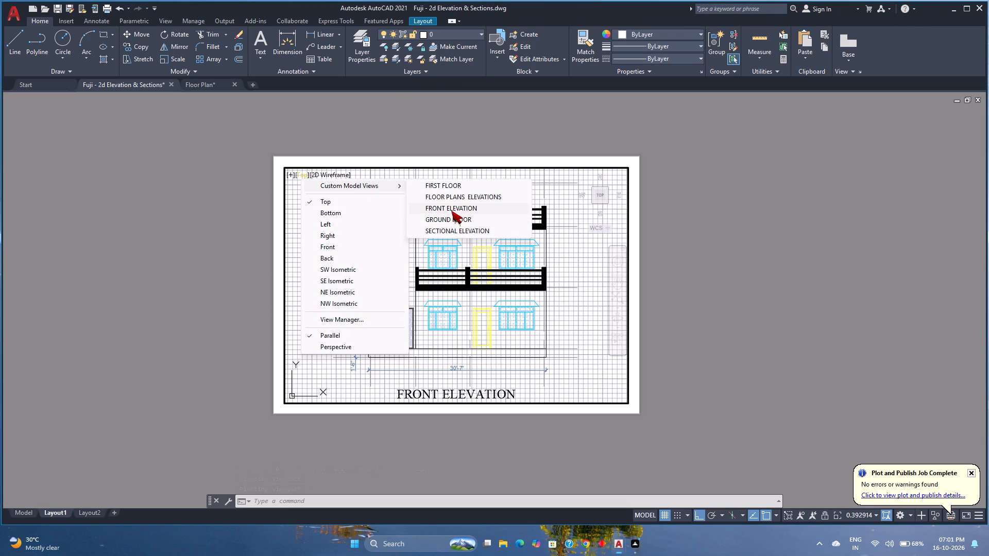
click(462, 231)
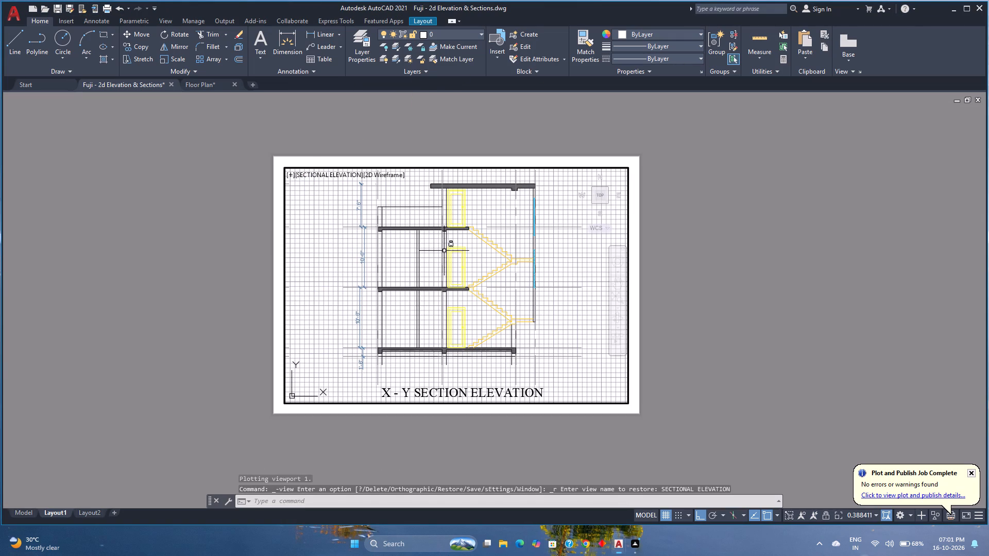
scroll(454, 256, up, 1)
scroll(454, 256, down, 1)
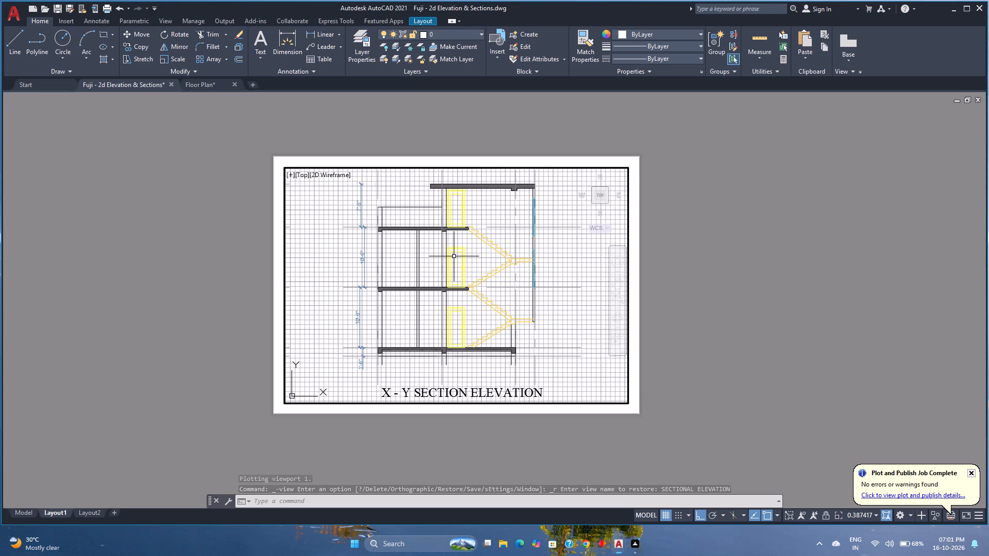
middle_click(454, 256)
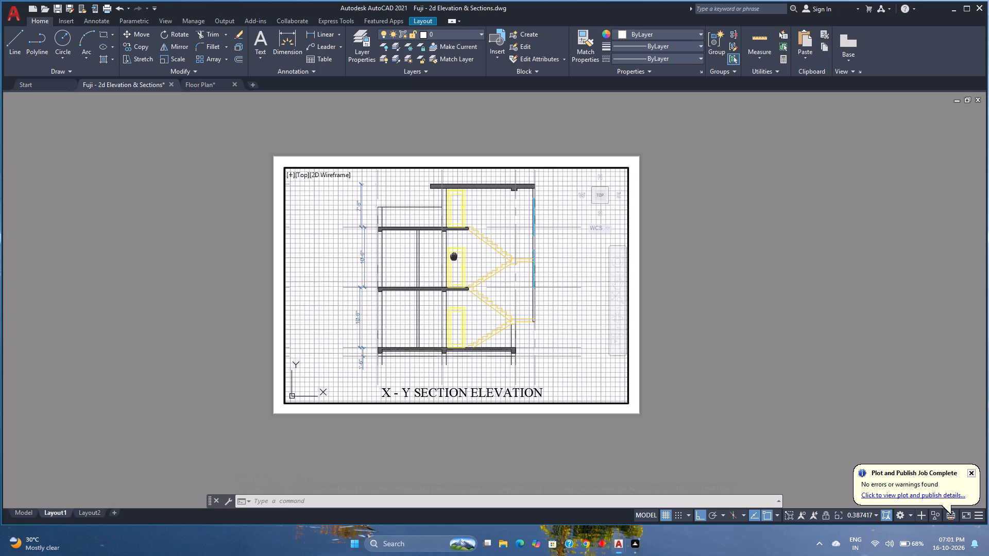
middle_click(452, 256)
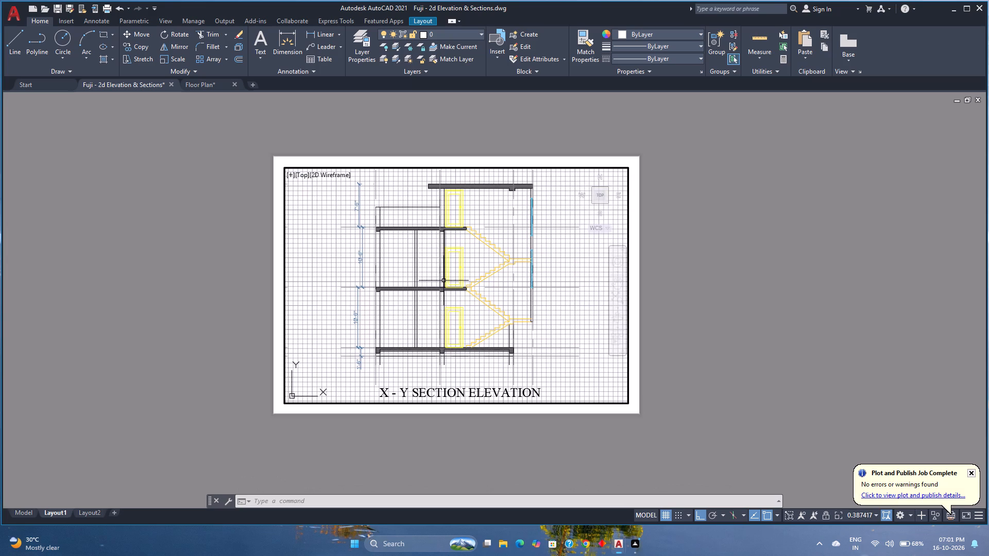
Start a single-sheet plot of Layout1, preview the section elevation sheet, and close the preview.
key(ctrl+p)
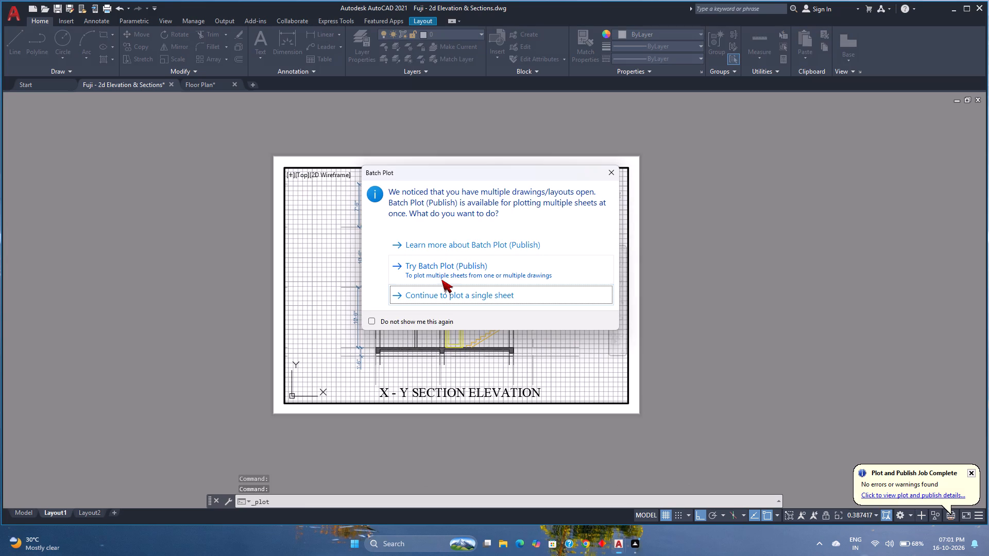
click(438, 298)
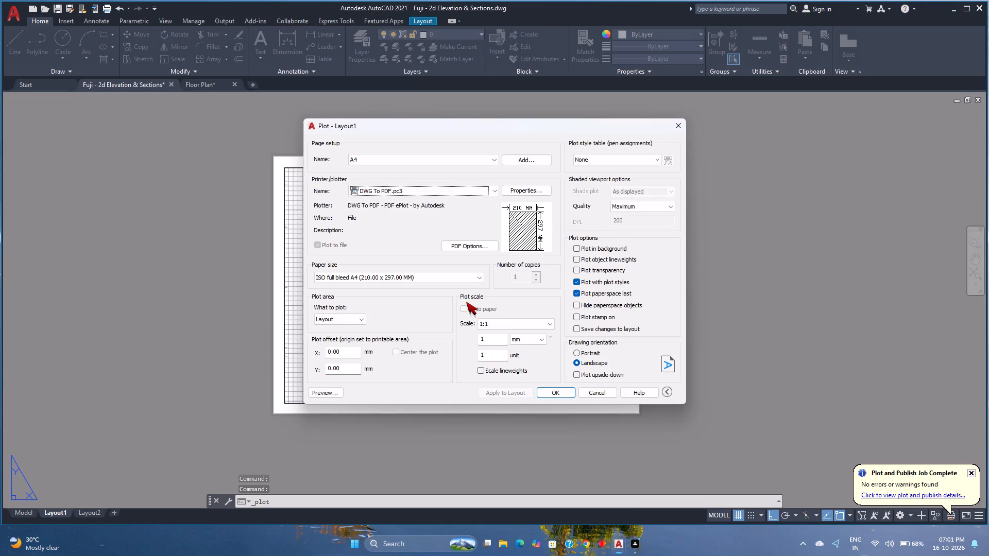
click(341, 389)
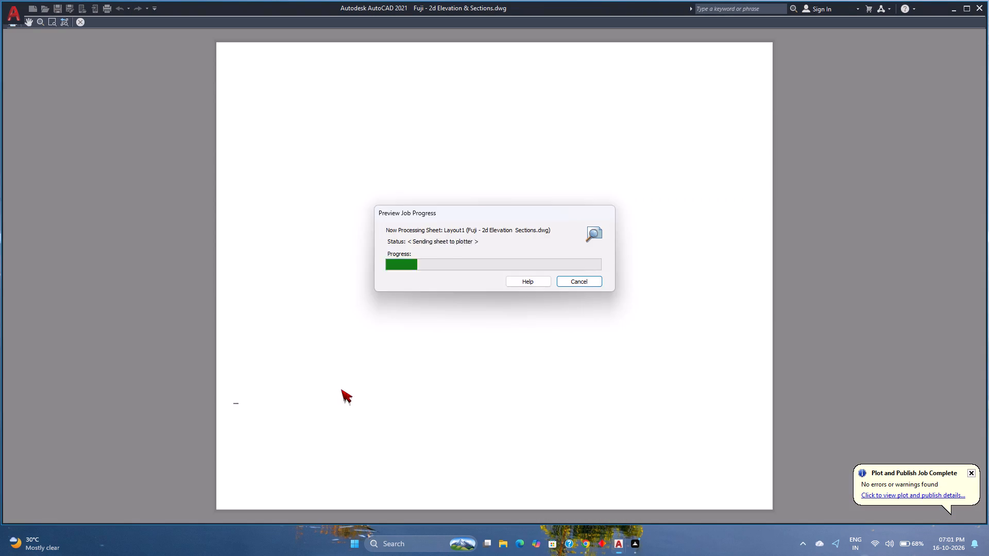
scroll(553, 306, up, 1)
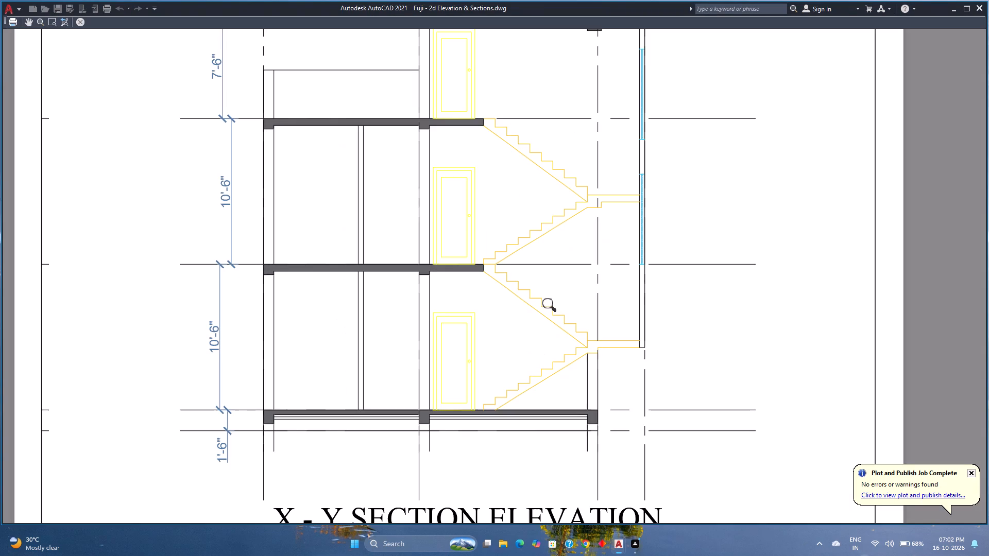
scroll(553, 306, down, 1)
scroll(553, 306, up, 1)
scroll(553, 306, down, 1)
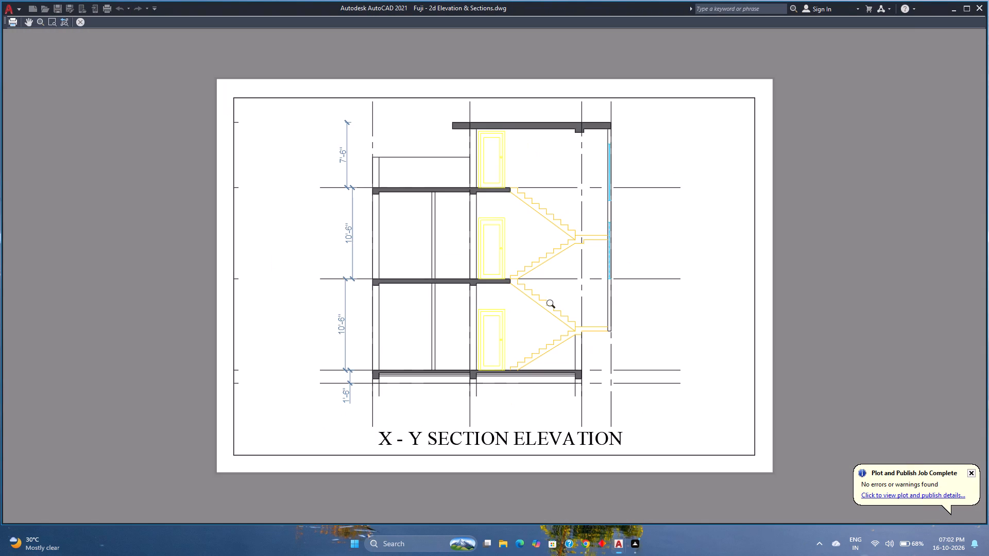
click(81, 24)
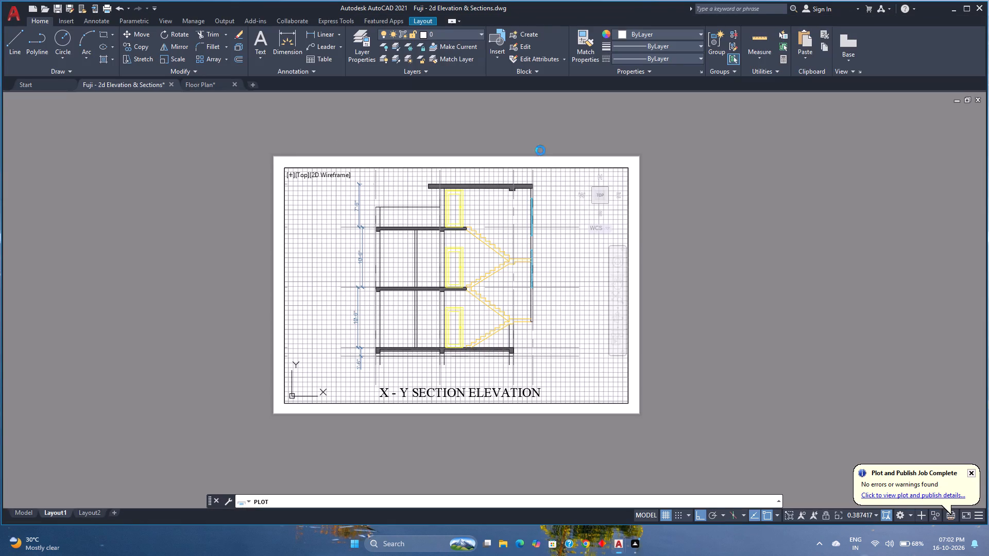
Keep the plot quality at Maximum, set the plot style table to monochrome.ctb, and preview the section sheet again.
click(620, 204)
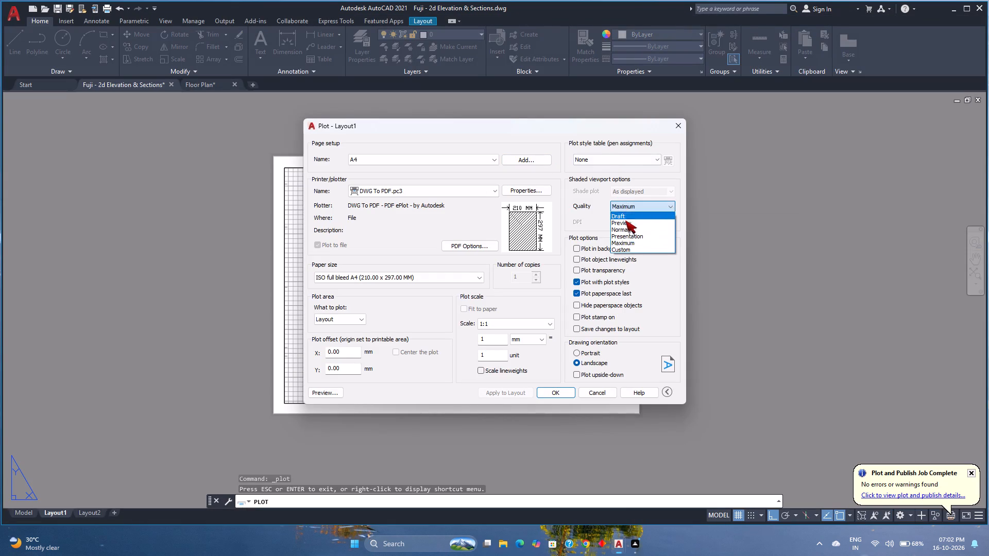
click(630, 241)
click(618, 162)
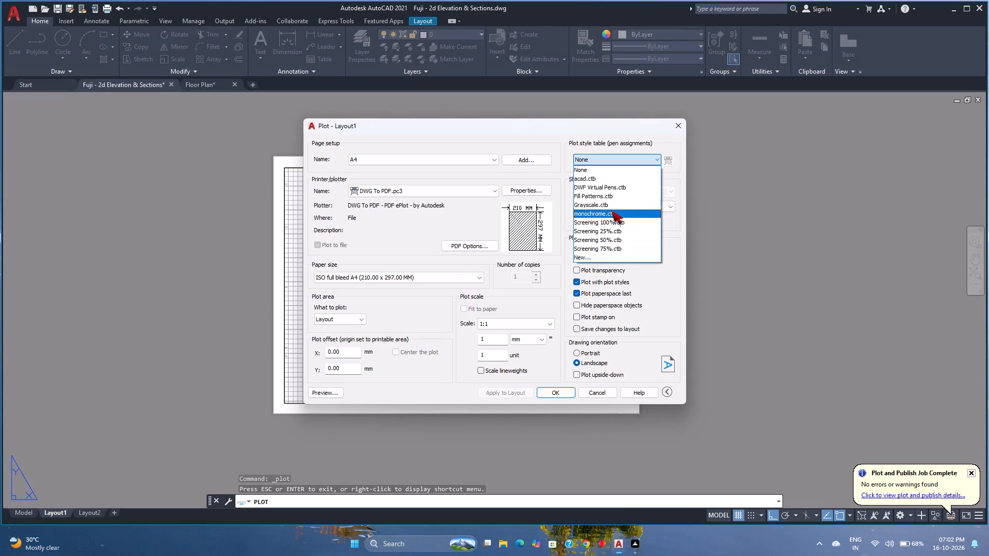
click(611, 211)
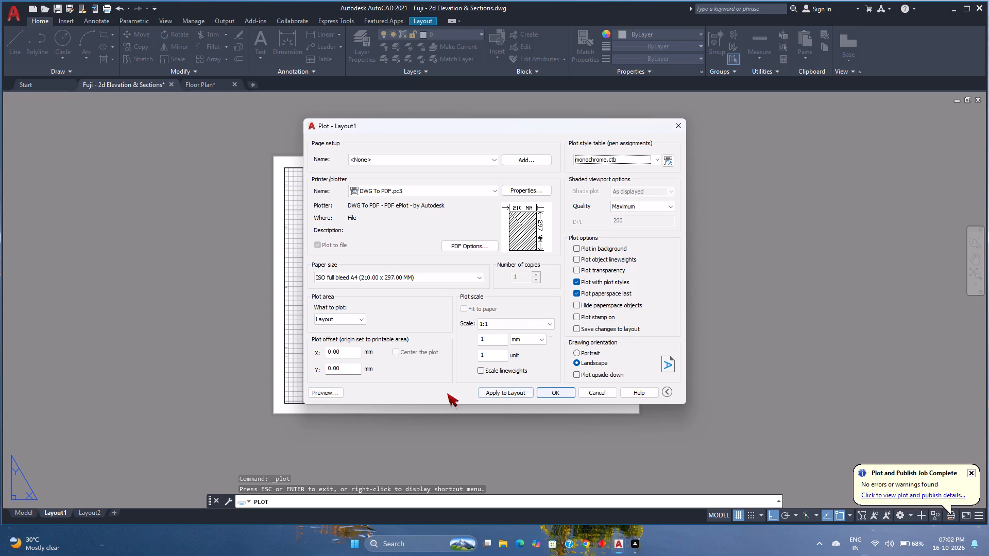
click(333, 390)
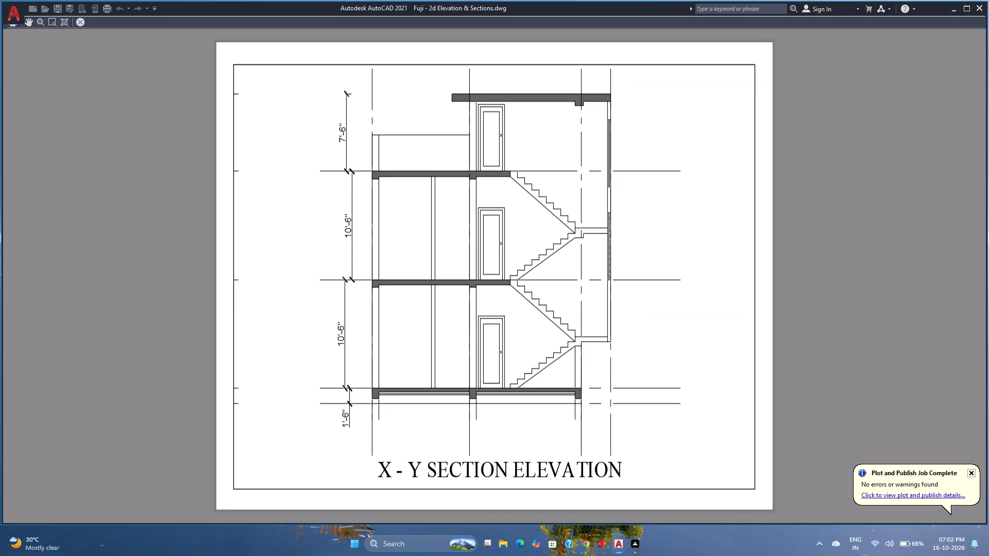
scroll(522, 294, up, 1)
scroll(523, 294, down, 1)
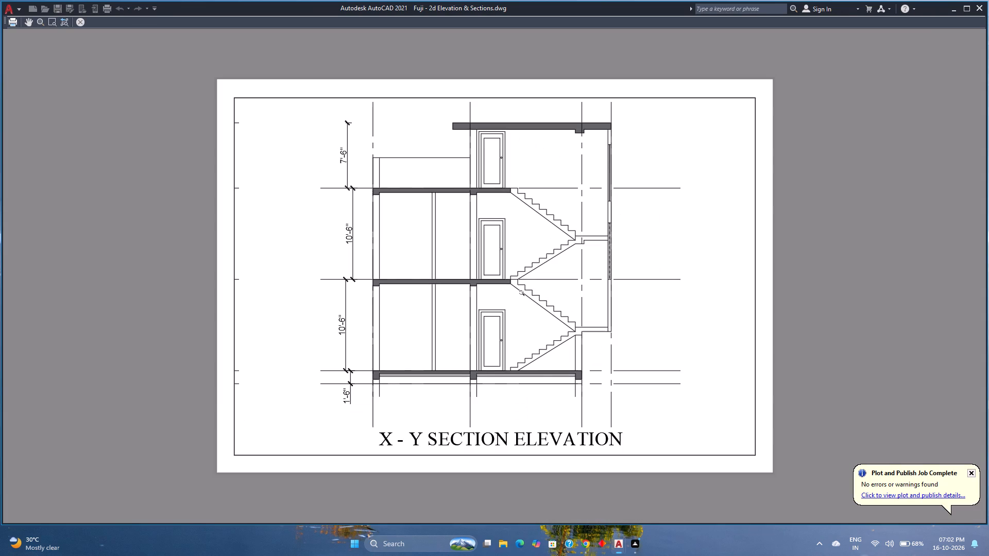
click(86, 26)
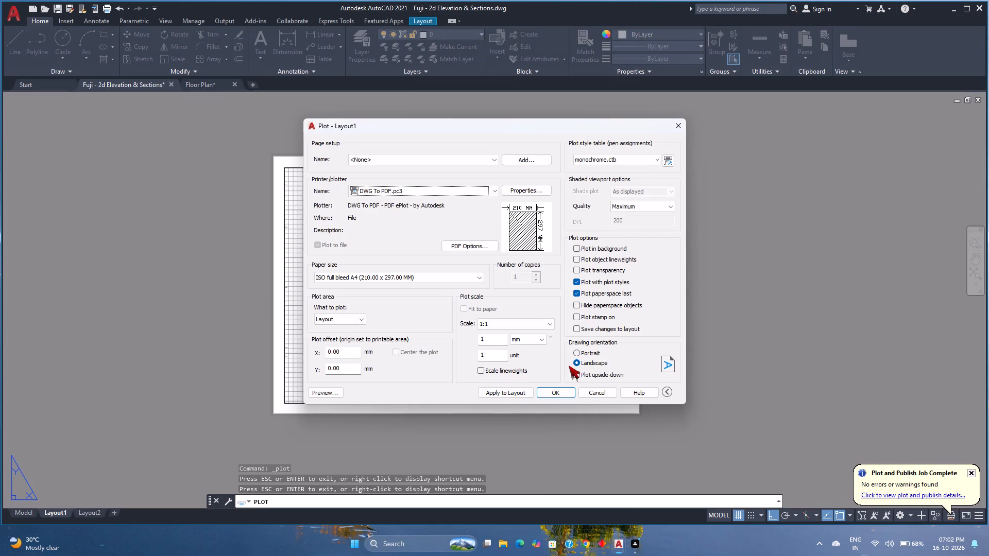
Plot the section elevation sheet to a PDF named Fuji - 2d Elevation & Sections - Sectional_Elev, and close the opened PDF.
click(547, 393)
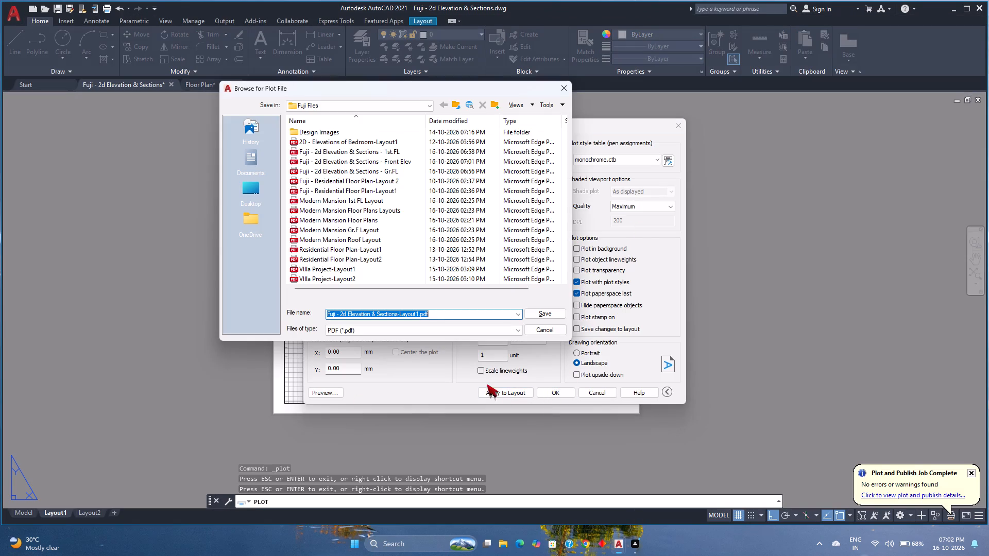
click(419, 314)
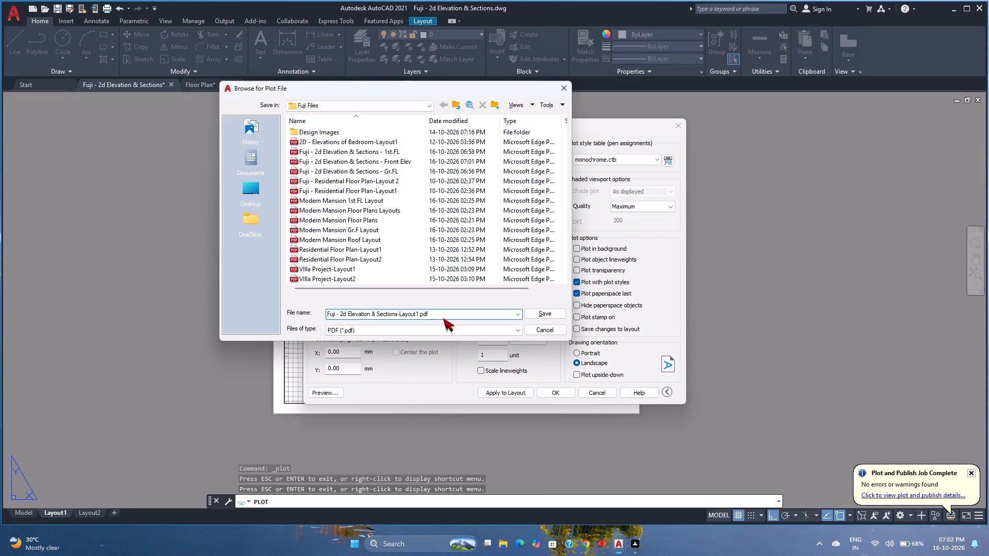
key(BackSpace)
key(BackSpace)
key(BackSpace)
key(BackSpace)
key(BackSpace)
key(BackSpace)
key(BackSpace)
key(BackSpace)
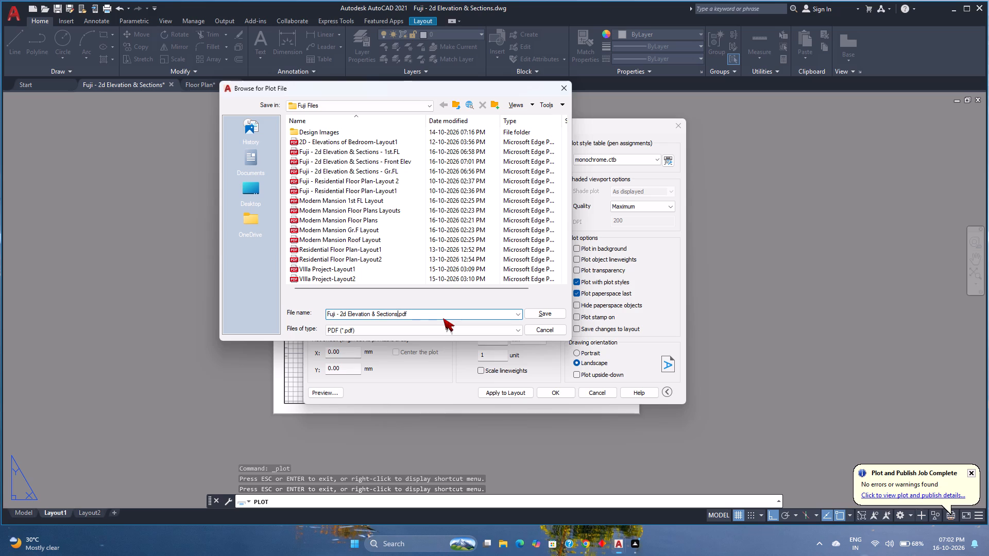
key(space)
text(-)
key(space)
text(Sec)
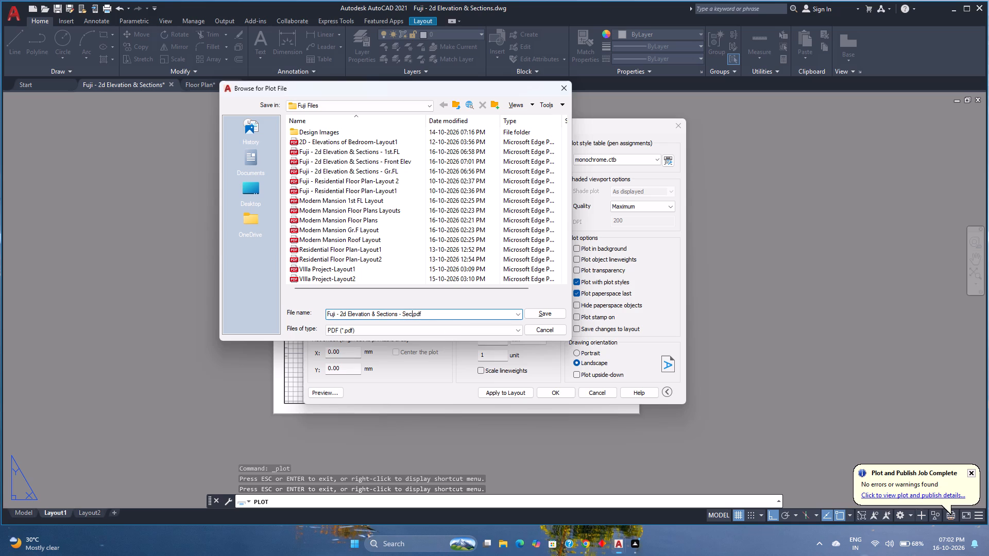
text(tional)
key(space)
text(_)
key(BackSpace)
key(BackSpace)
key(BackSpace)
text(l_)
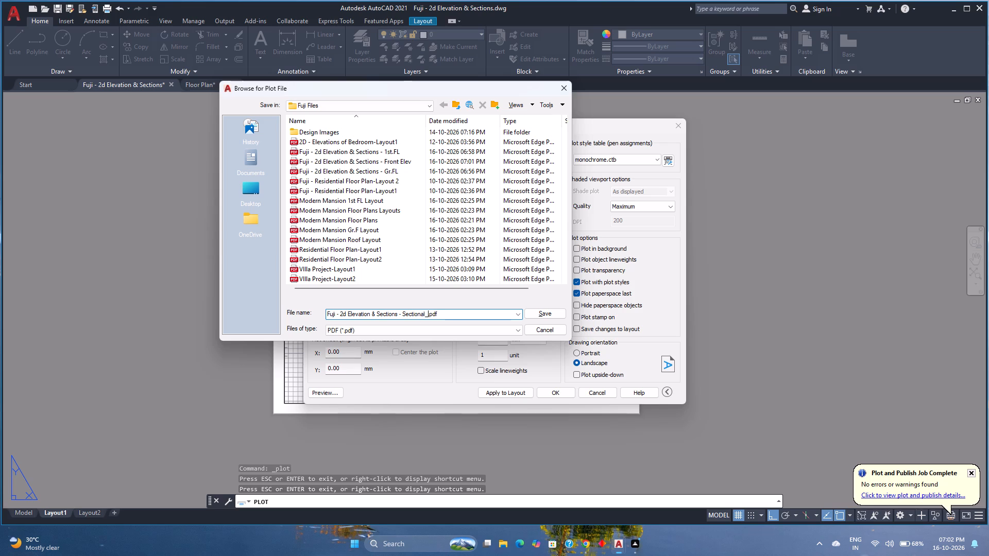
key(shift+e)
text(le)
key(v)
key(Return)
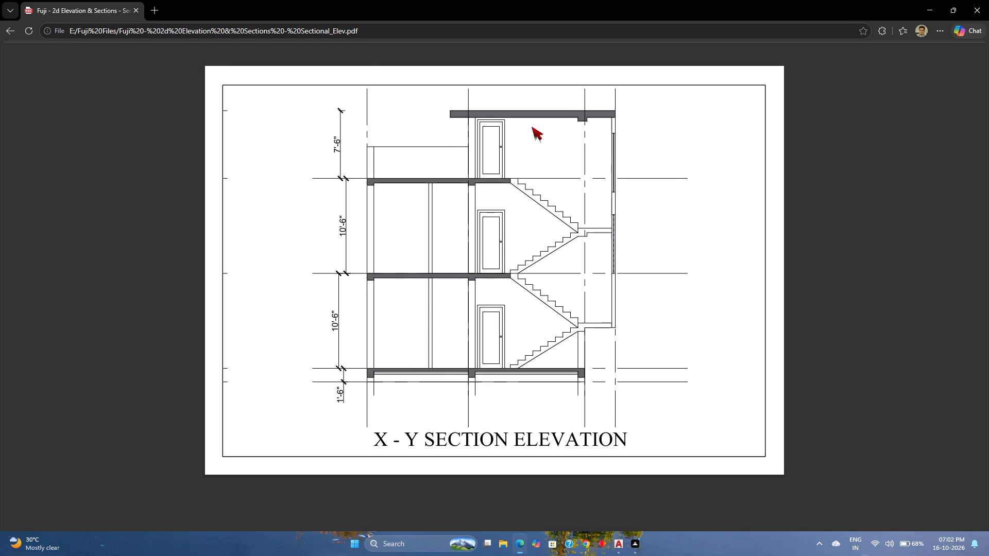
click(983, 0)
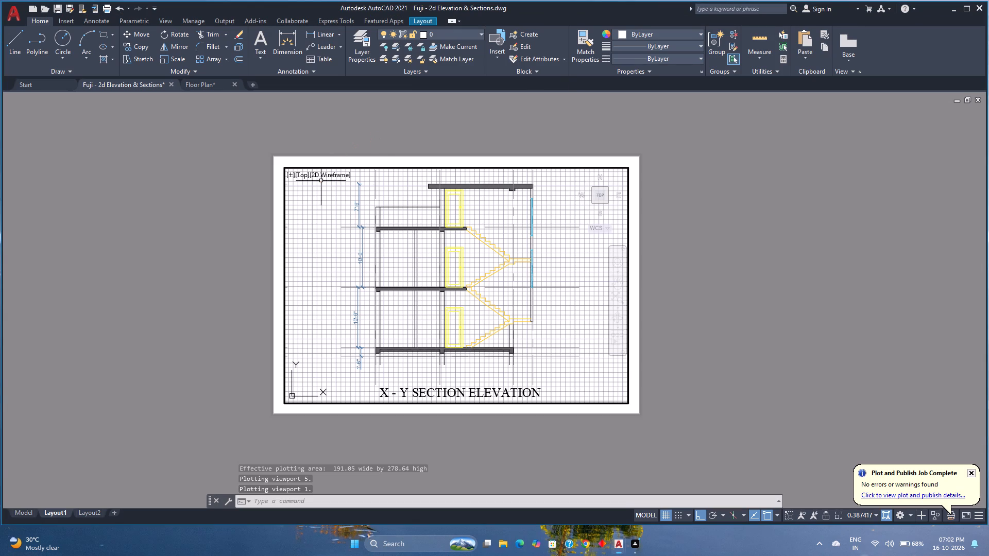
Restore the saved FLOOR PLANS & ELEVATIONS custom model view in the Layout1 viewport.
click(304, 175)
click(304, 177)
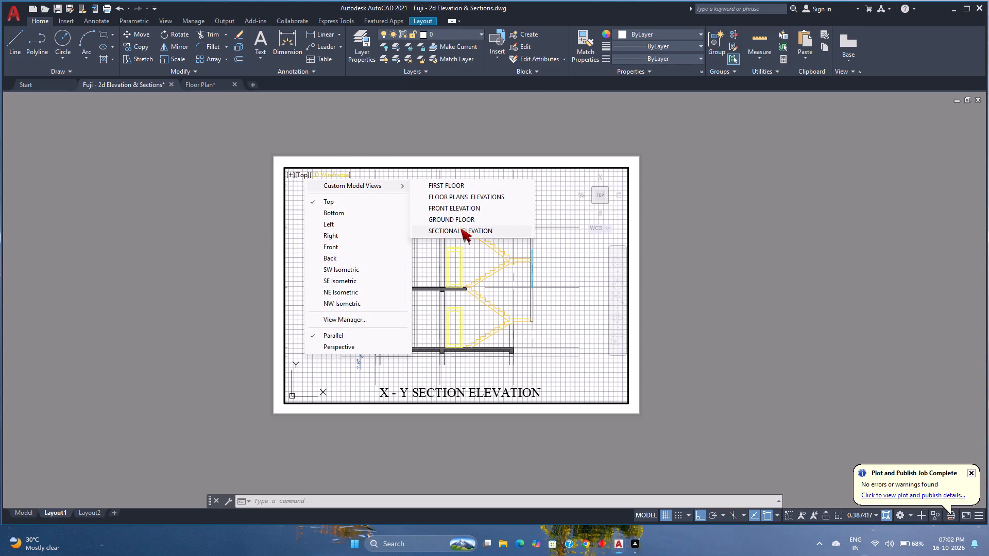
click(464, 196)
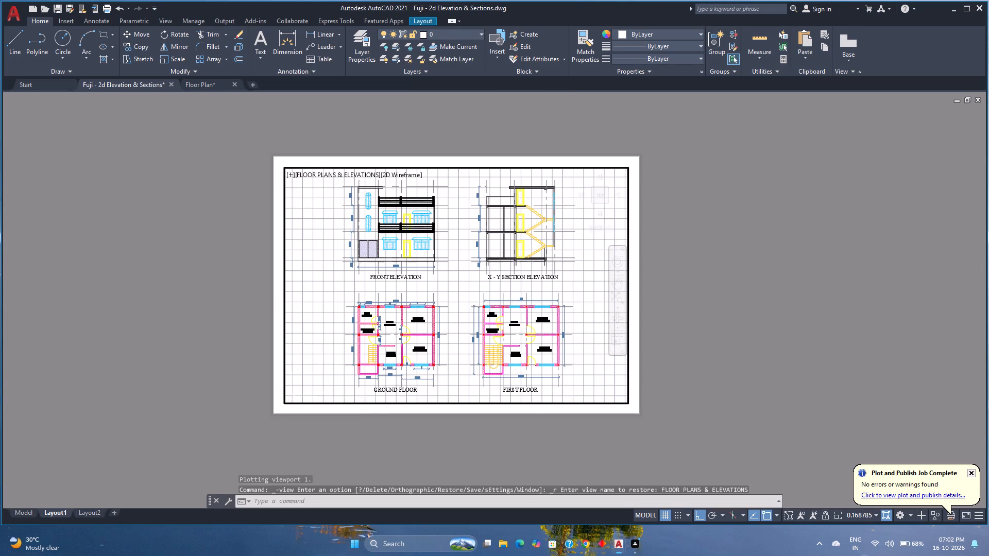
In model space, redefine the FLOOR PLANS & ELEVATIONS view's boundary as a tighter window around all four drawings, and save the view change.
click(26, 514)
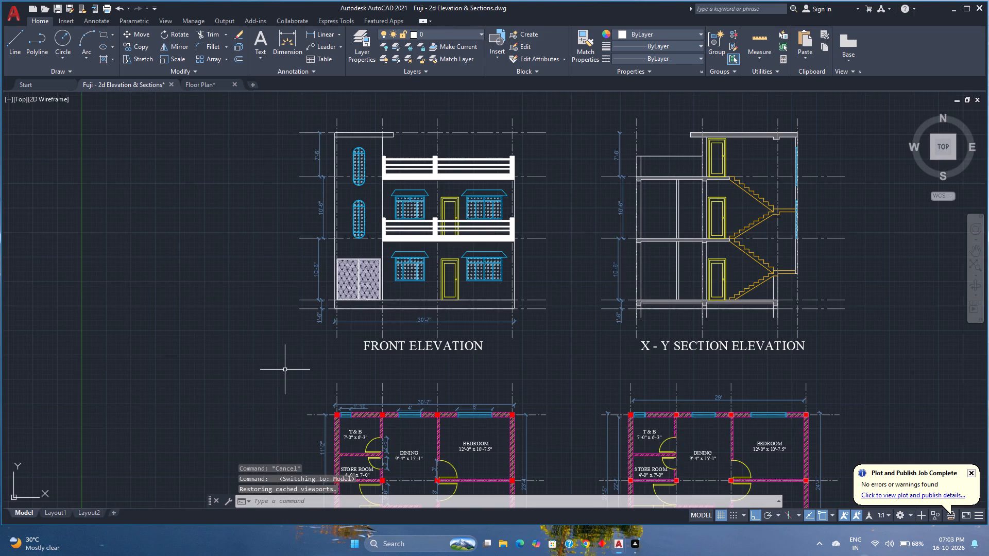
text(view)
key(Return)
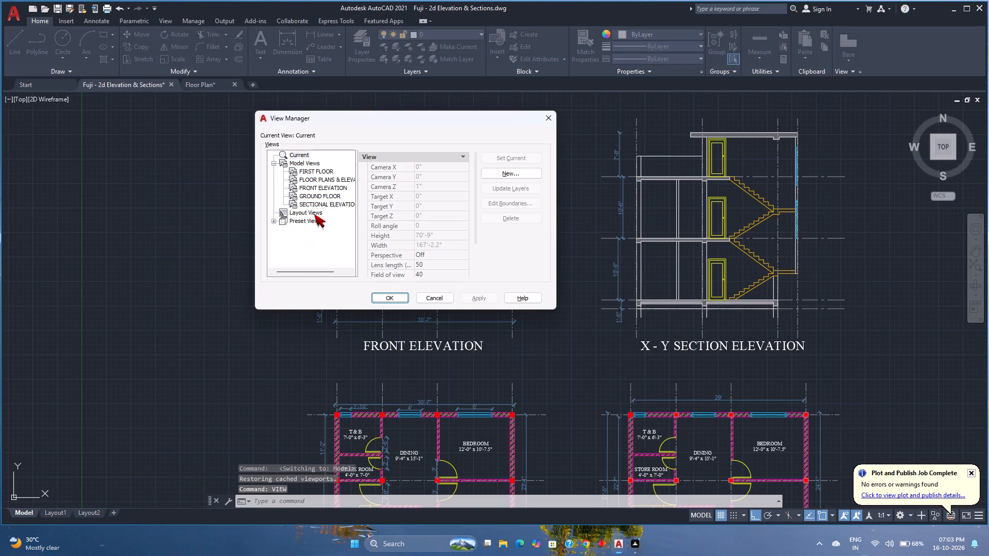
click(333, 180)
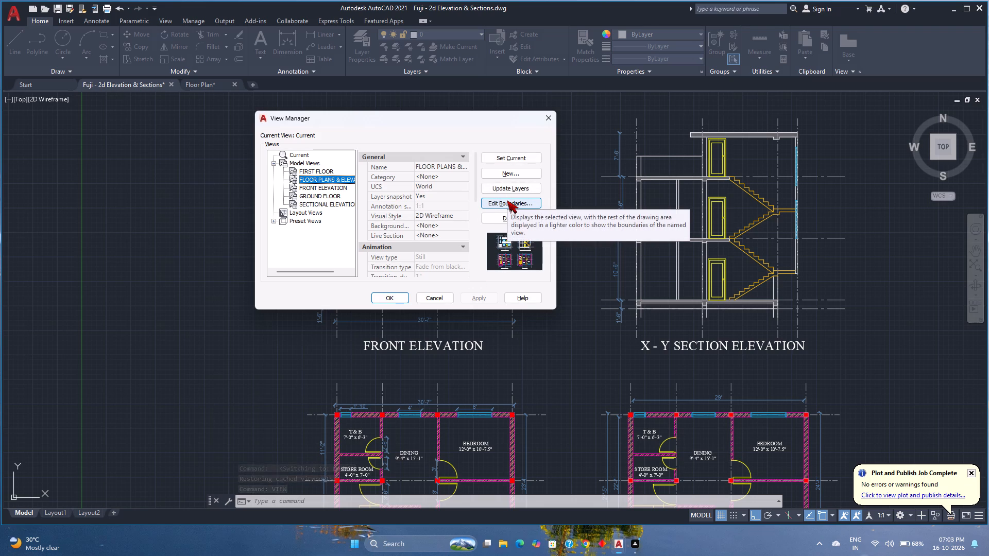
click(507, 200)
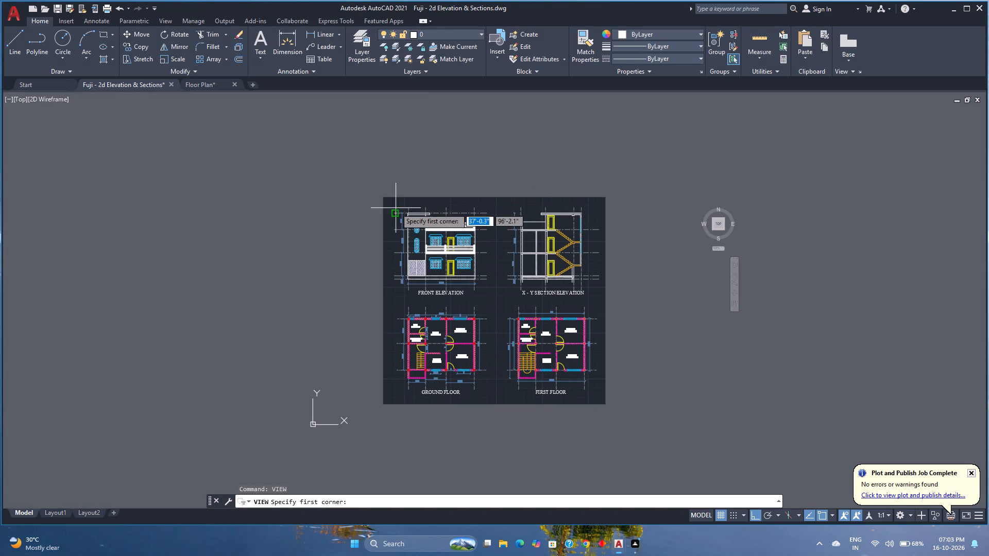
drag(392, 204, 527, 367)
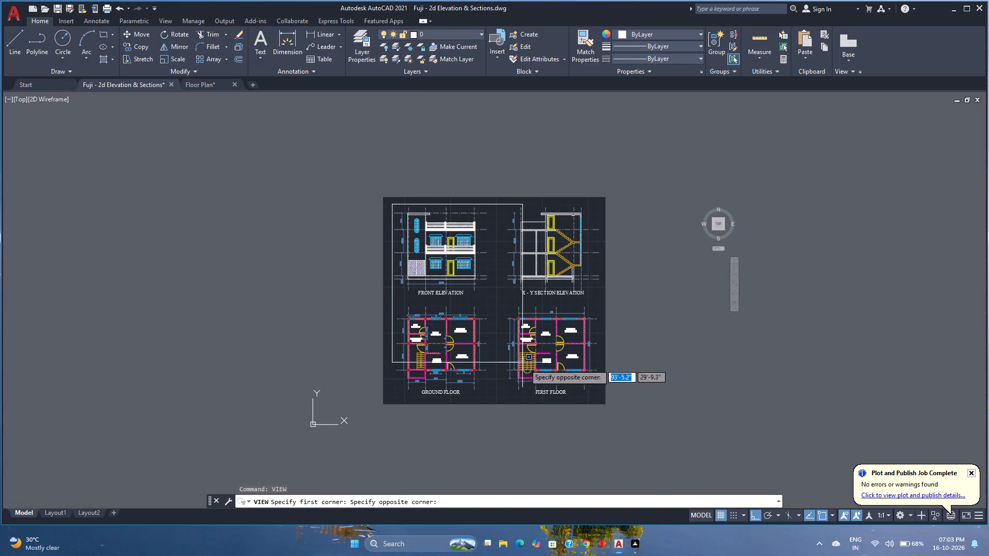
drag(527, 367, 595, 397)
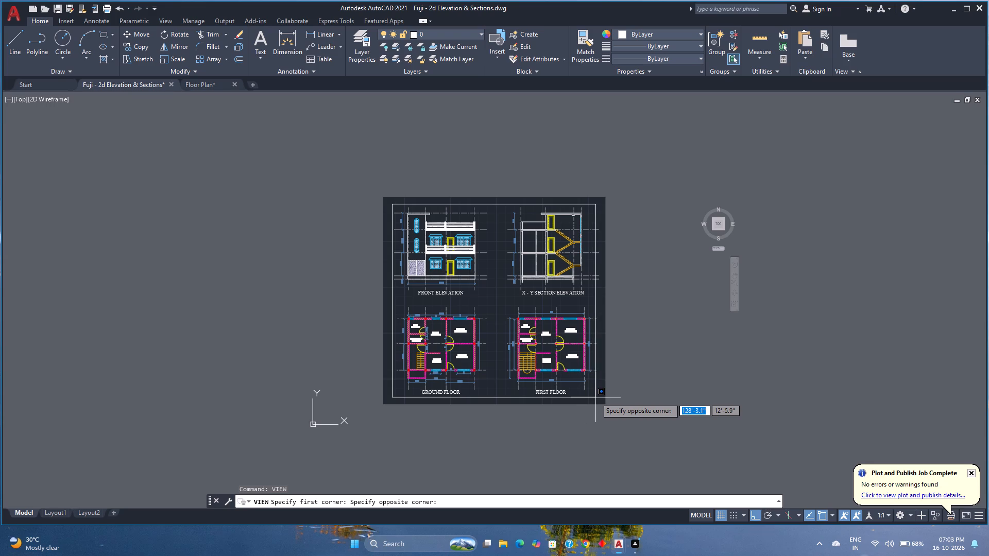
drag(595, 397, 601, 397)
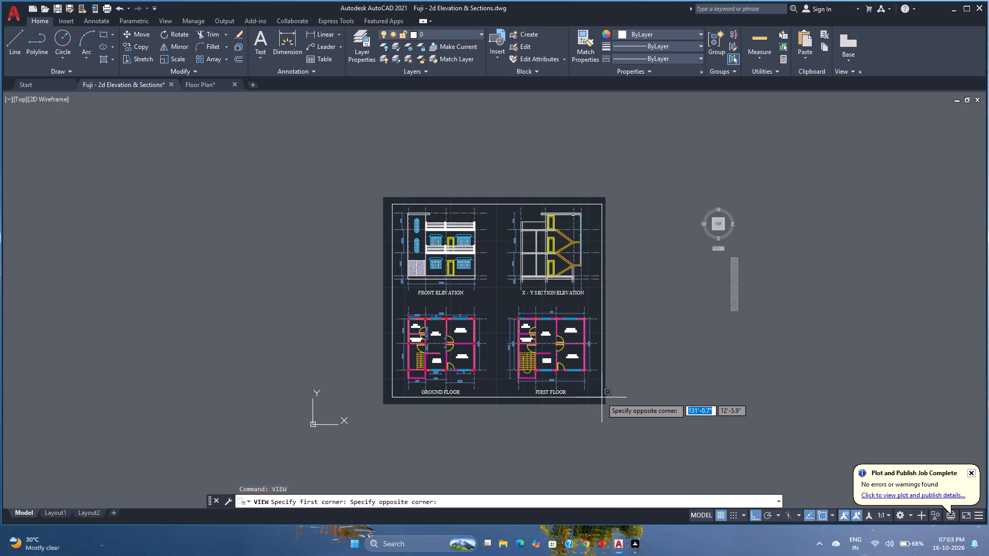
drag(601, 397, 601, 397)
click(601, 397)
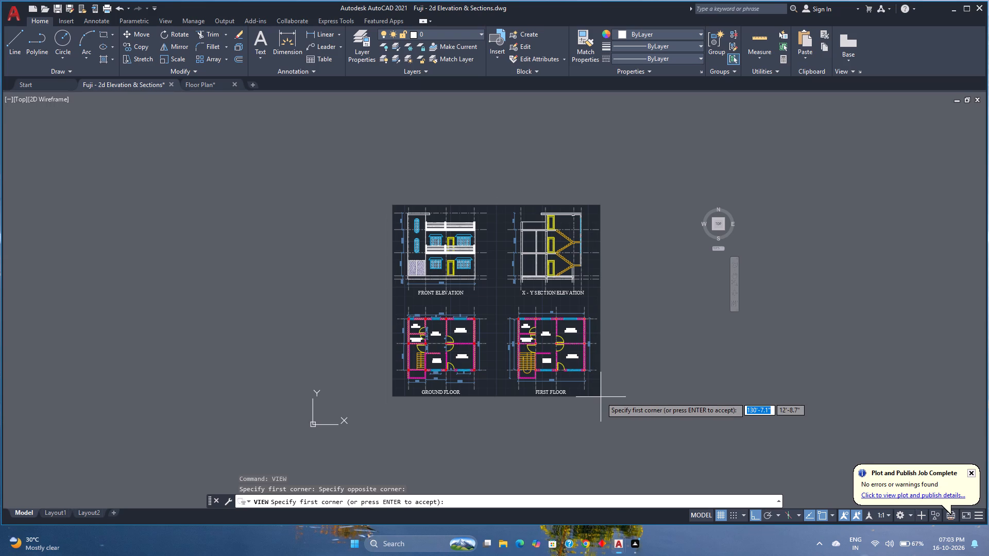
key(Return)
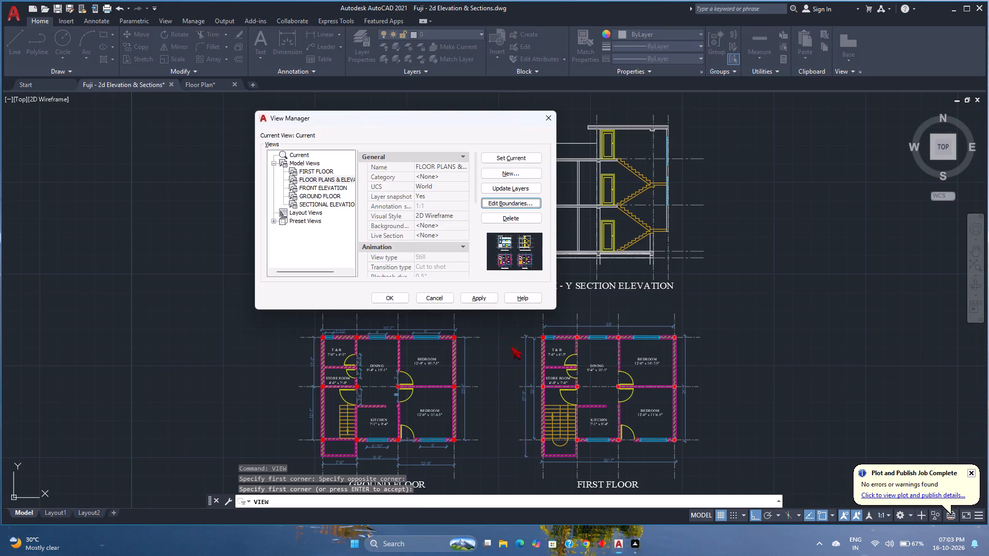
click(403, 293)
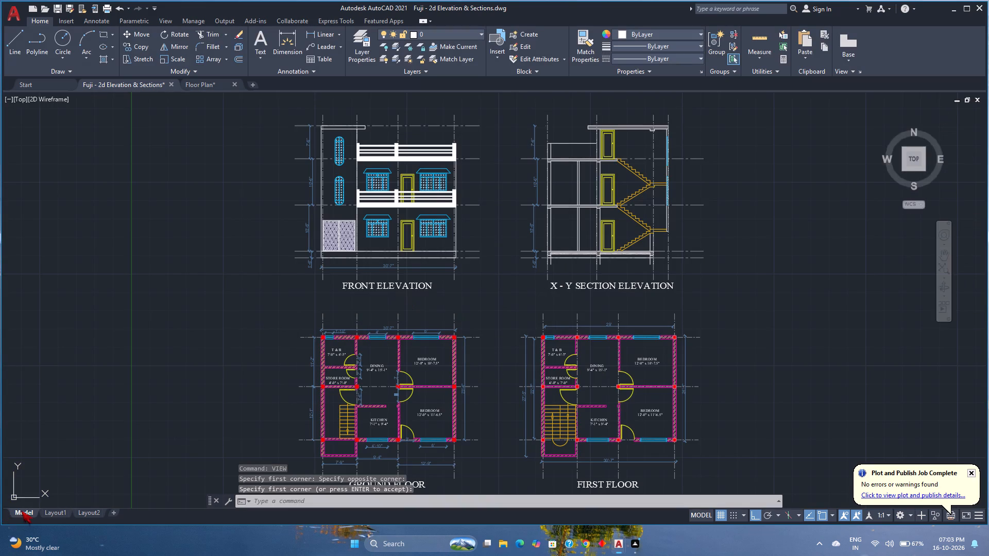
Return to Layout1 and restore the FLOOR PLANS & ELEVATIONS view with its edited boundary in the viewport.
click(49, 509)
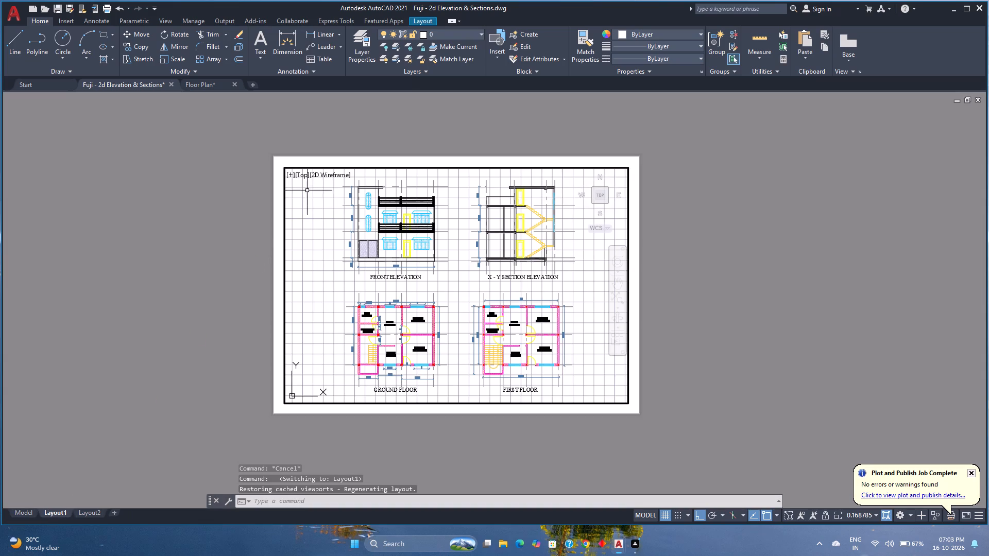
click(299, 175)
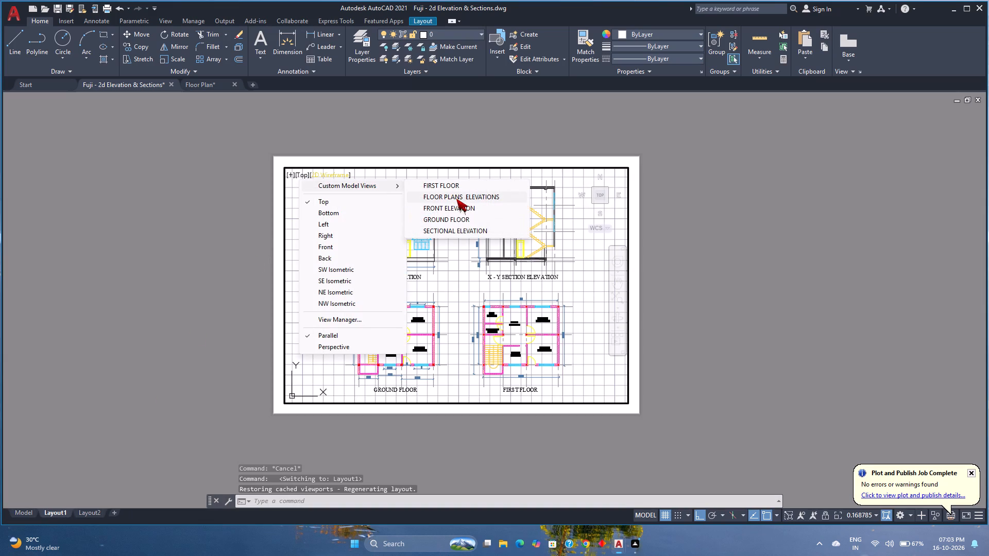
click(456, 199)
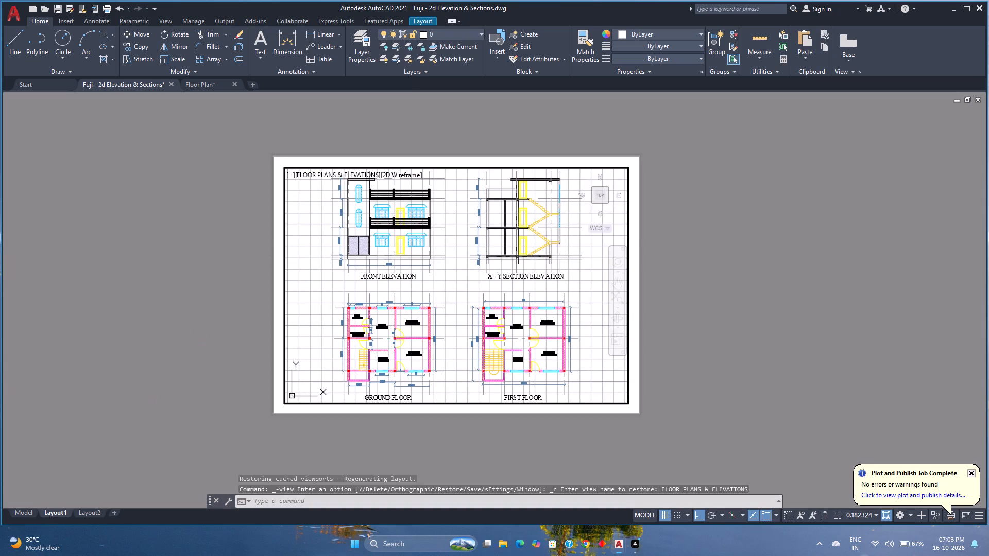
Start a single-sheet plot of Layout1 and inspect the combined floor plans and elevations sheet in the plot preview.
key(ctrl+p)
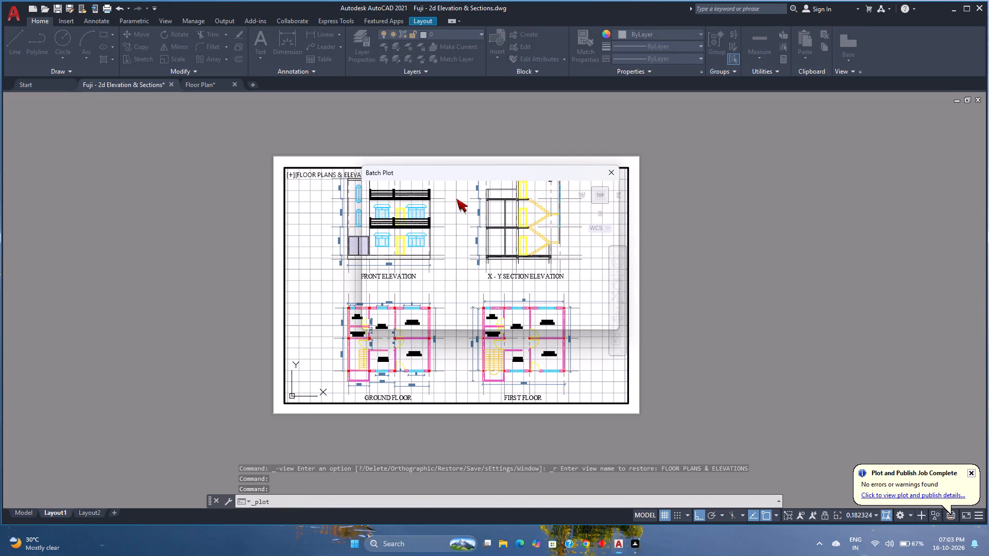
click(453, 296)
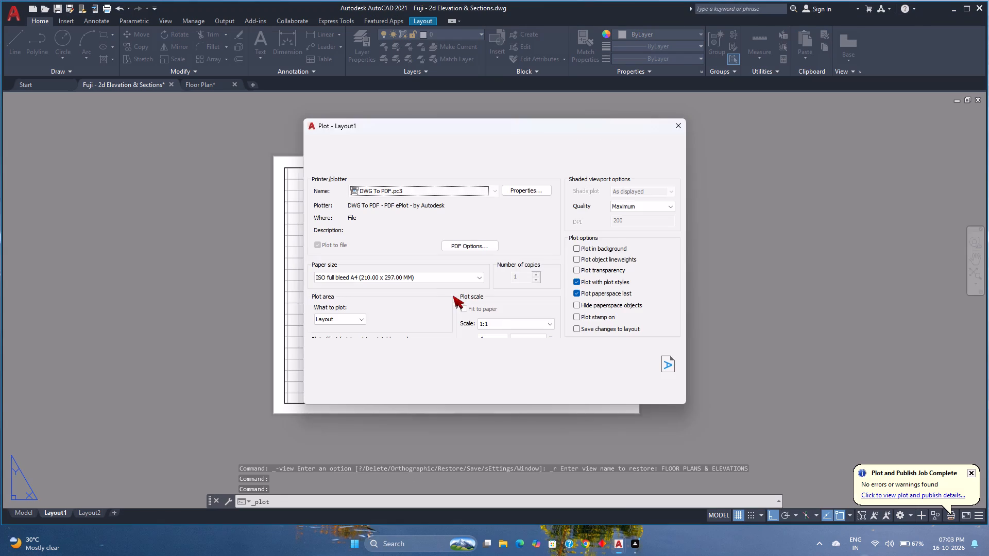
click(326, 395)
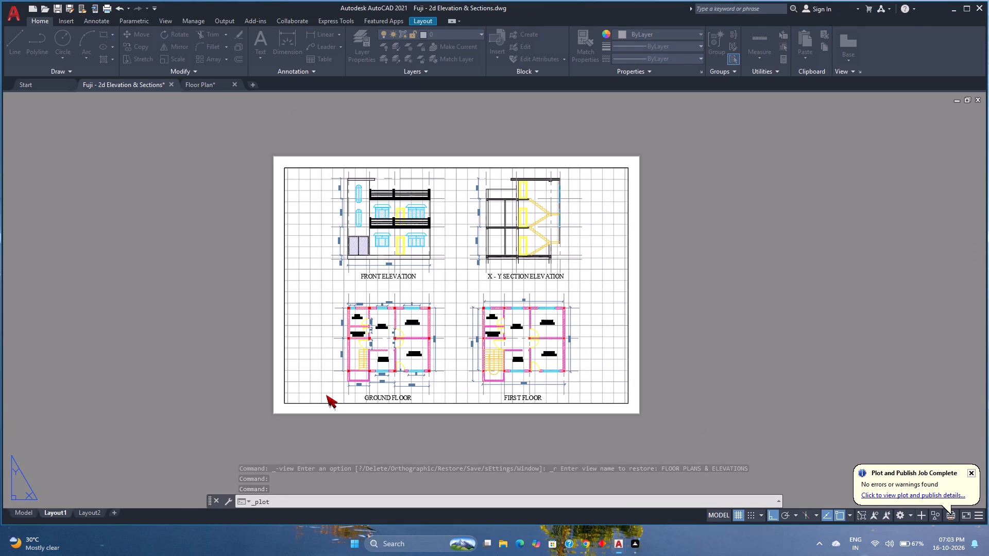
scroll(572, 288, up, 1)
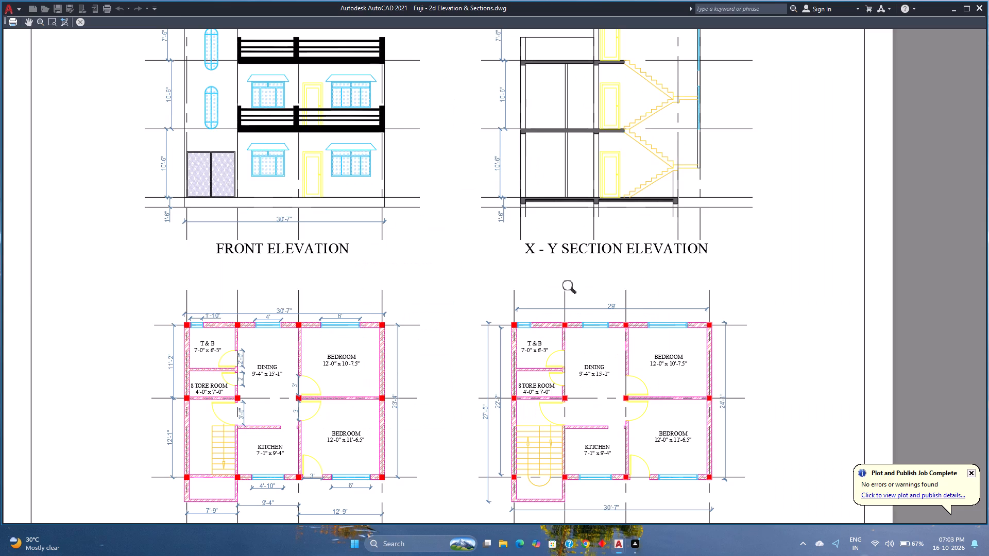
scroll(572, 288, down, 1)
scroll(572, 288, up, 4)
scroll(573, 288, down, 2)
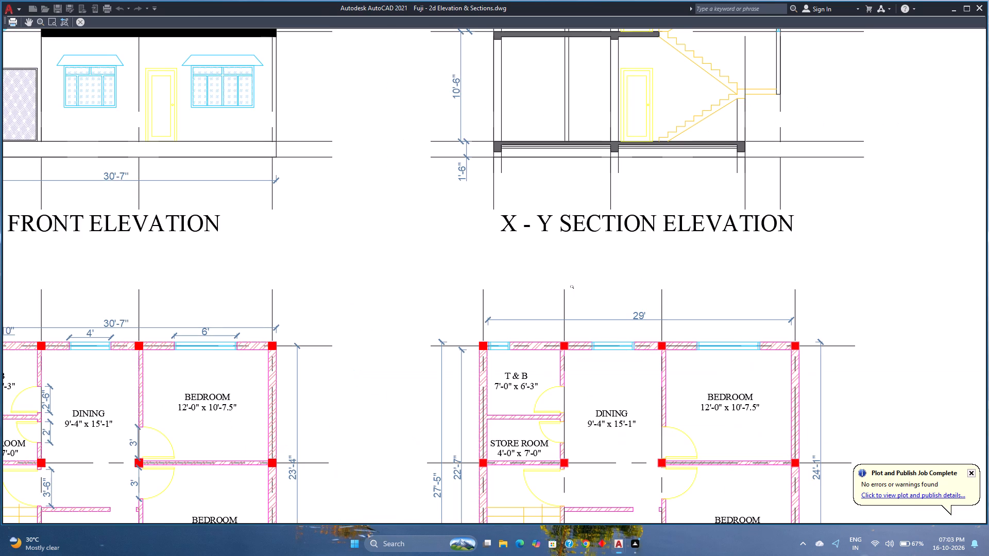
middle_drag(577, 272, 596, 278)
scroll(598, 276, down, 2)
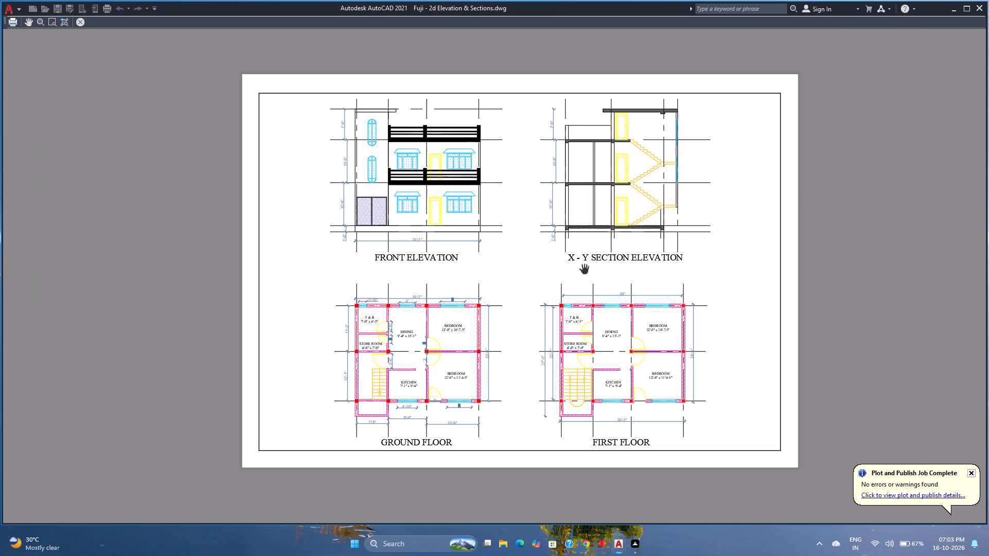
scroll(620, 221, up, 2)
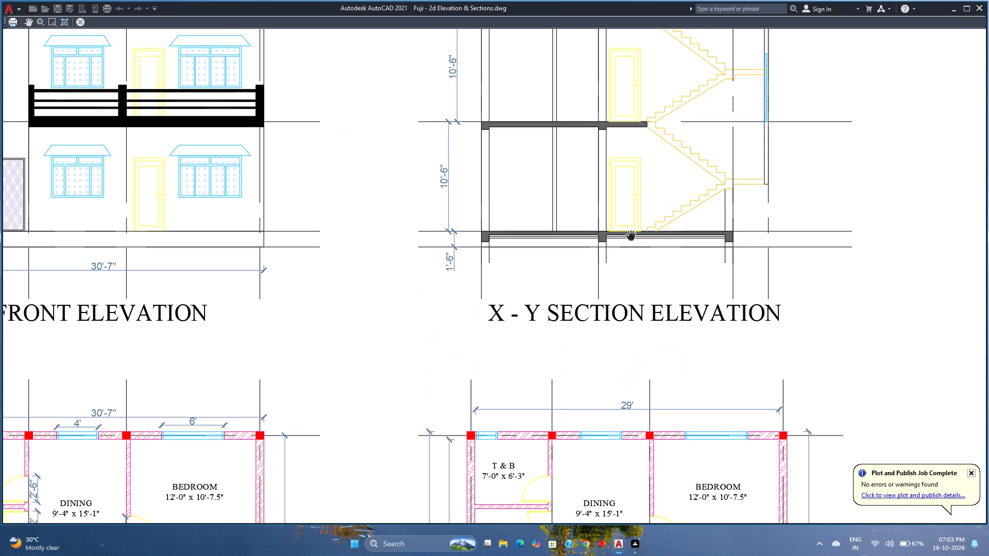
scroll(632, 238, up, 6)
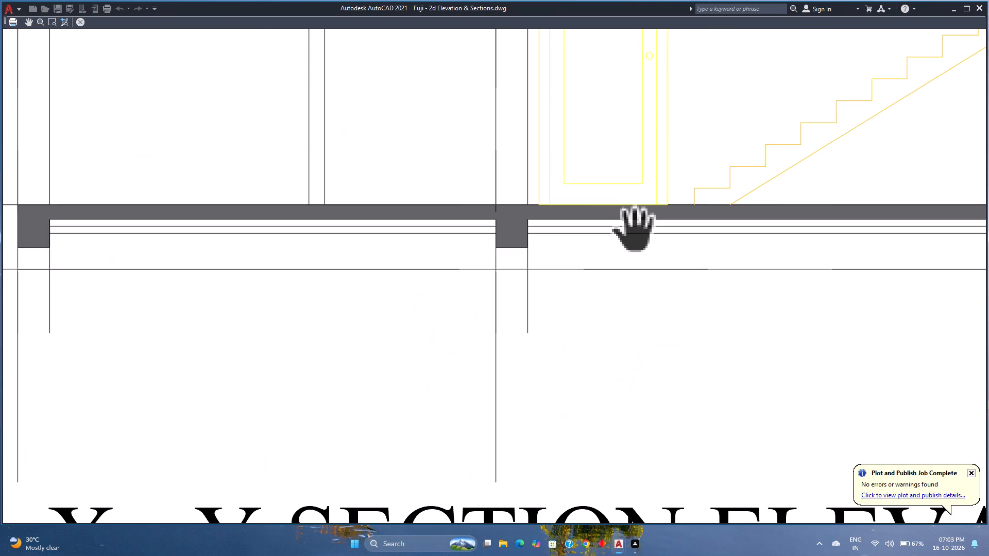
scroll(632, 238, up, 3)
scroll(632, 238, down, 5)
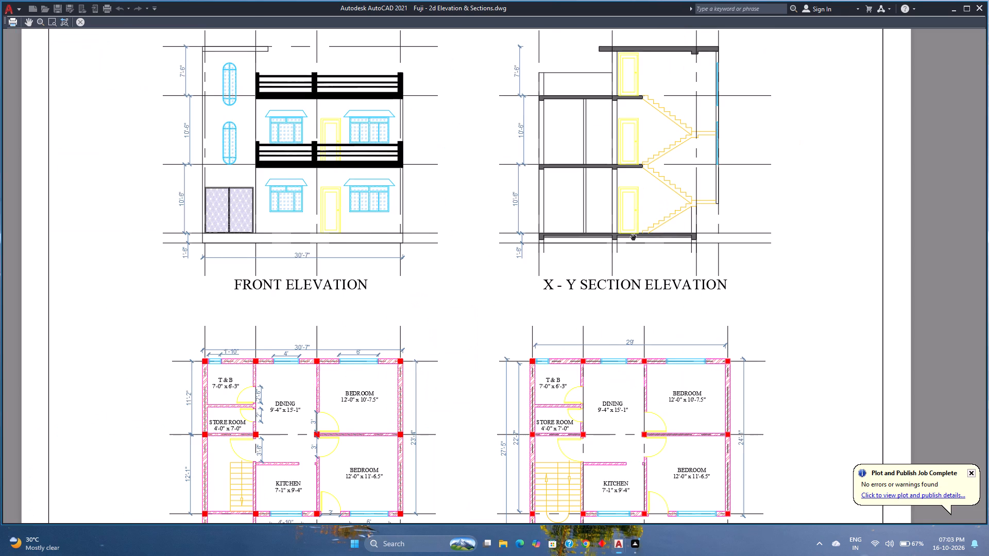
middle_drag(632, 238, 572, 242)
scroll(567, 239, up, 1)
middle_click(567, 239)
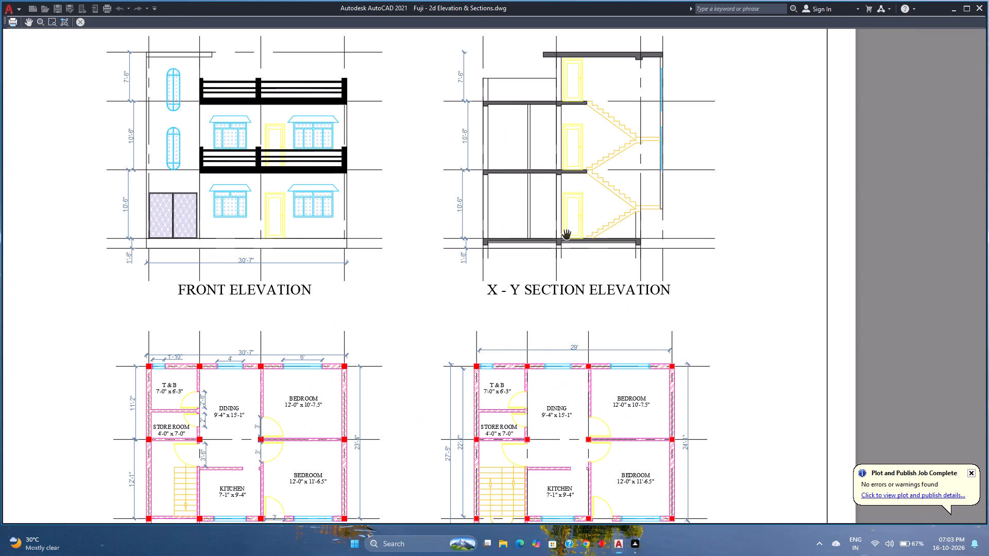
scroll(566, 235, down, 1)
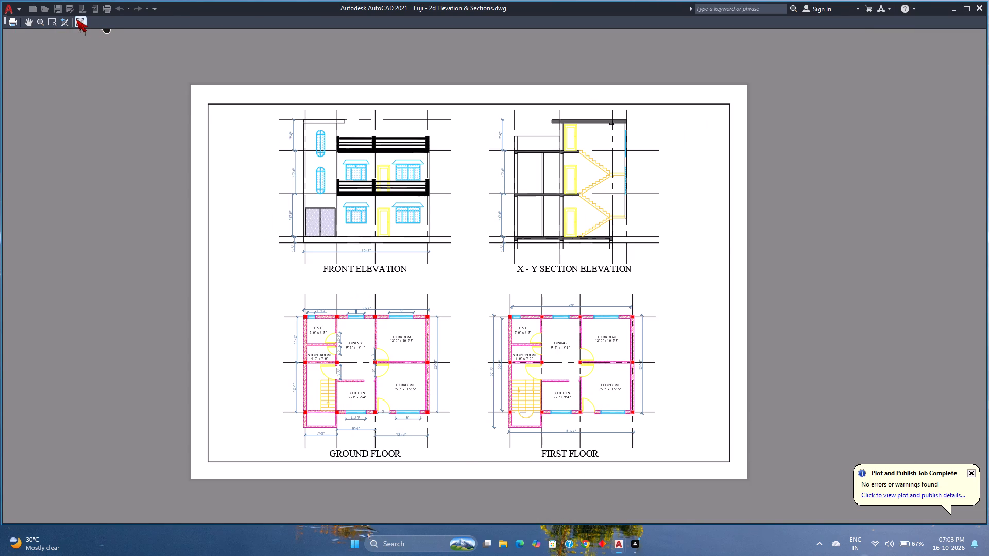
click(76, 19)
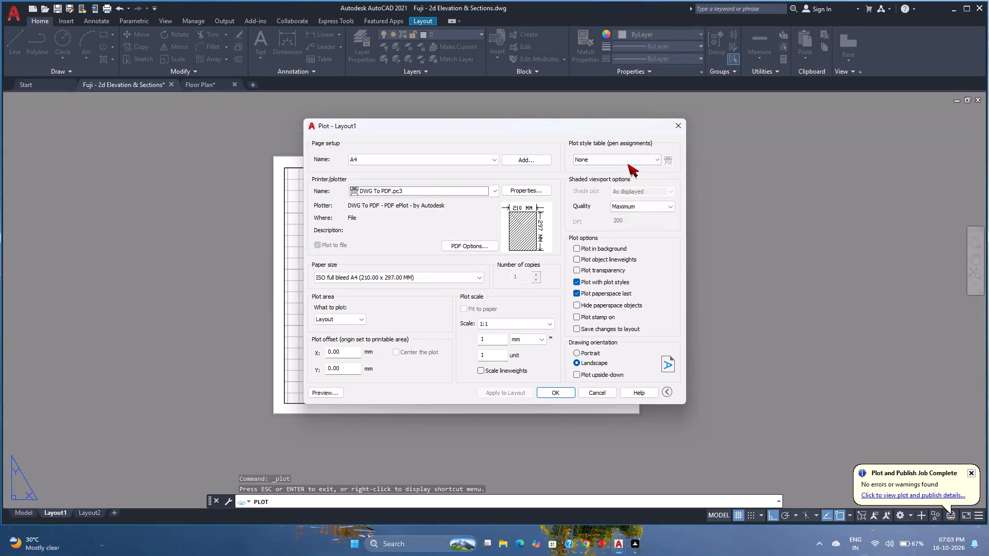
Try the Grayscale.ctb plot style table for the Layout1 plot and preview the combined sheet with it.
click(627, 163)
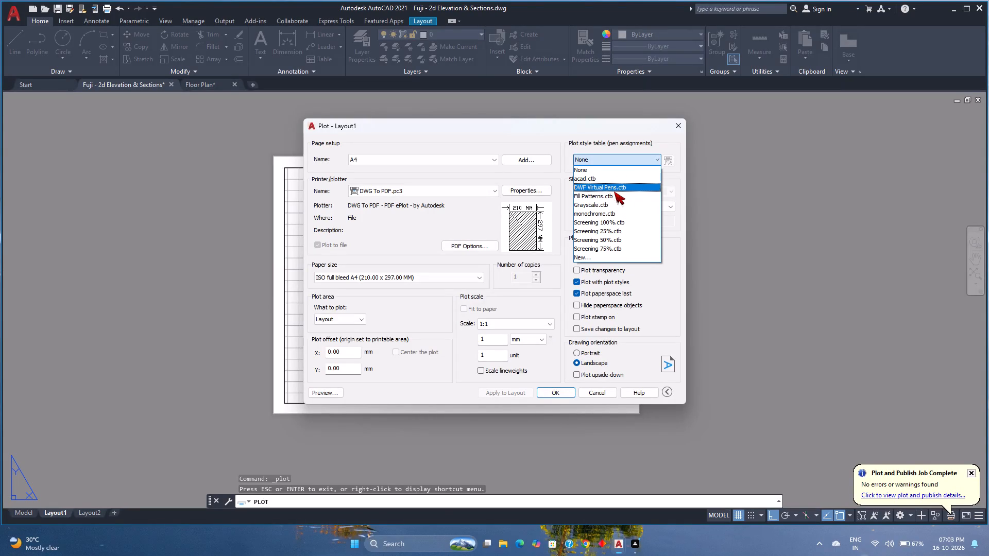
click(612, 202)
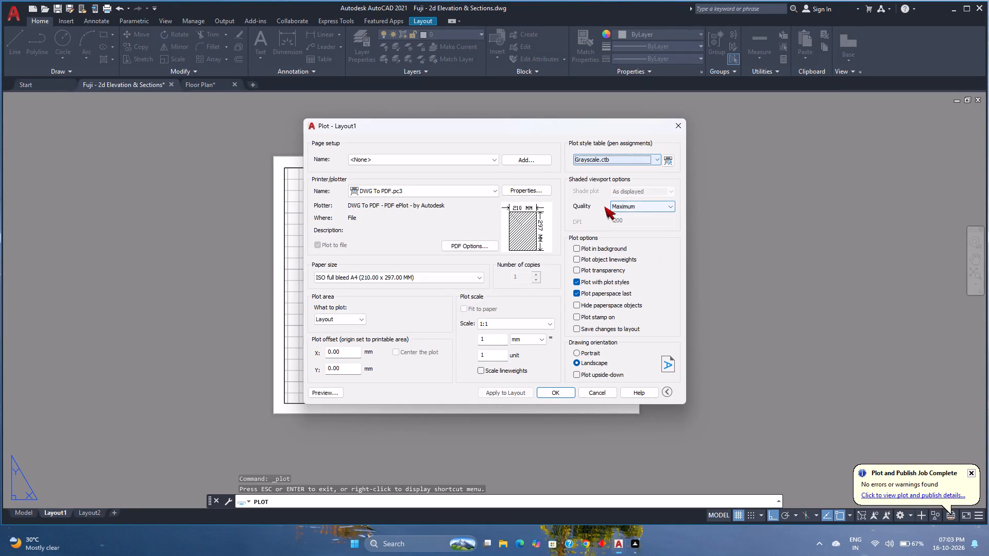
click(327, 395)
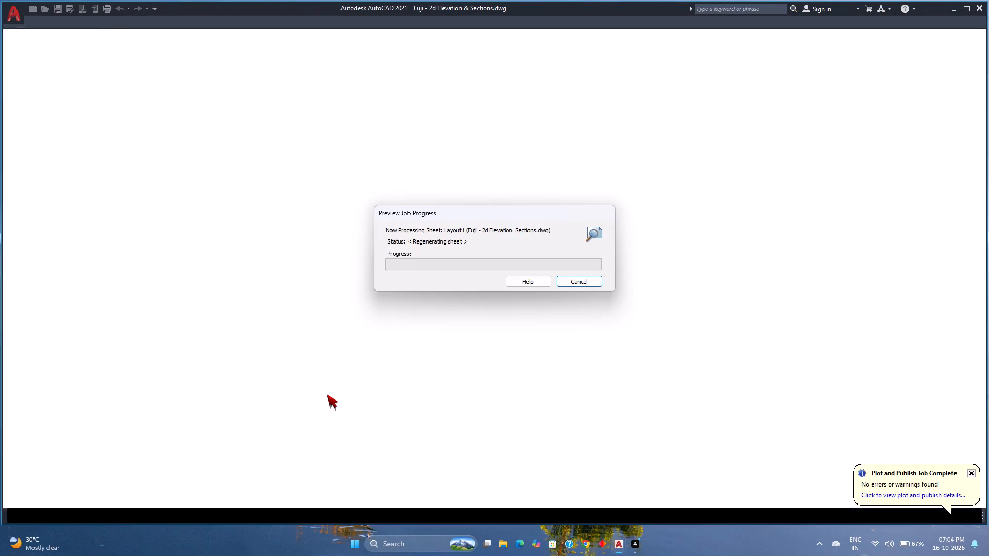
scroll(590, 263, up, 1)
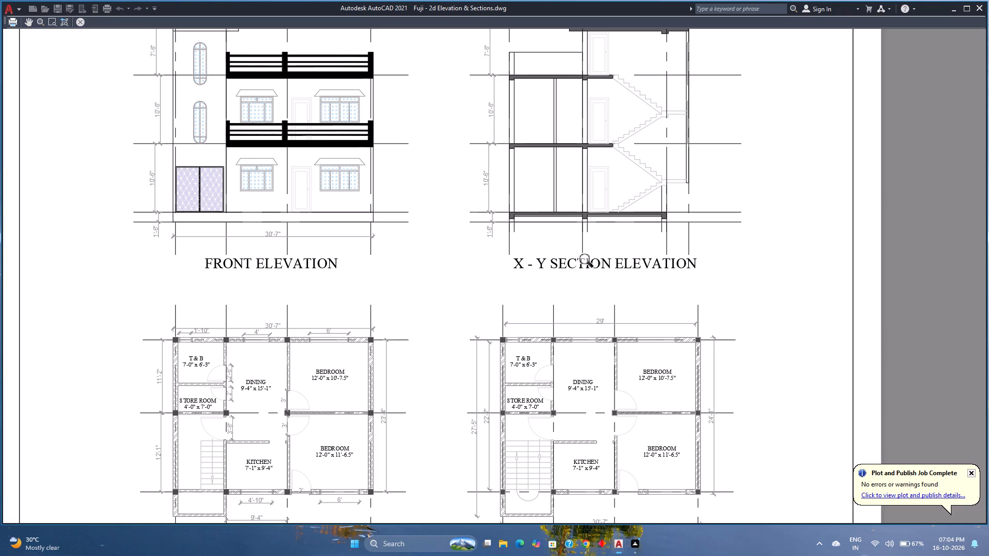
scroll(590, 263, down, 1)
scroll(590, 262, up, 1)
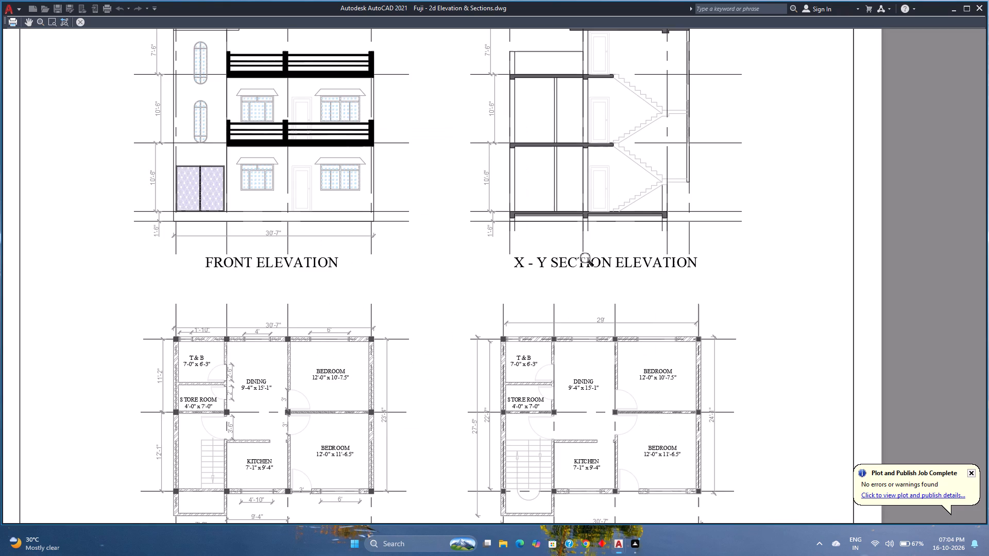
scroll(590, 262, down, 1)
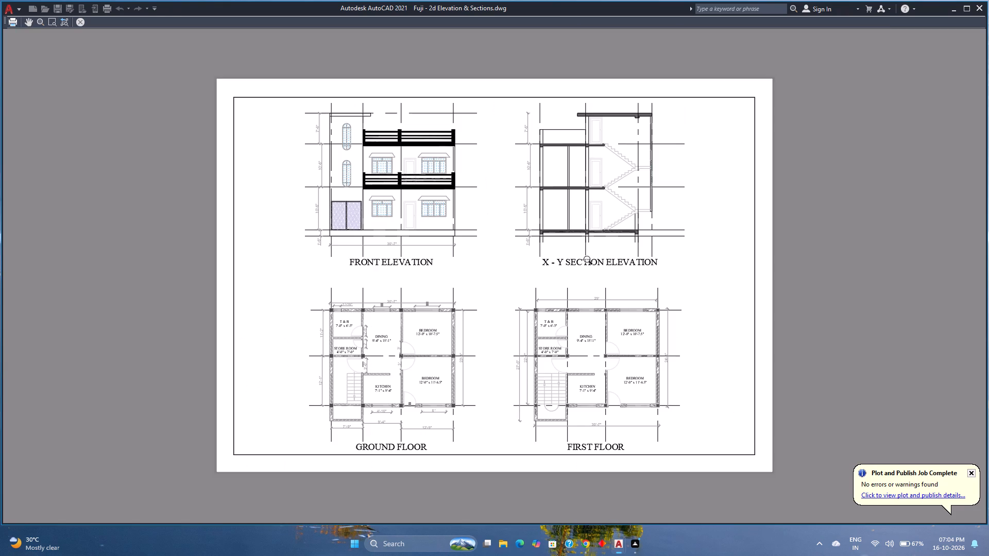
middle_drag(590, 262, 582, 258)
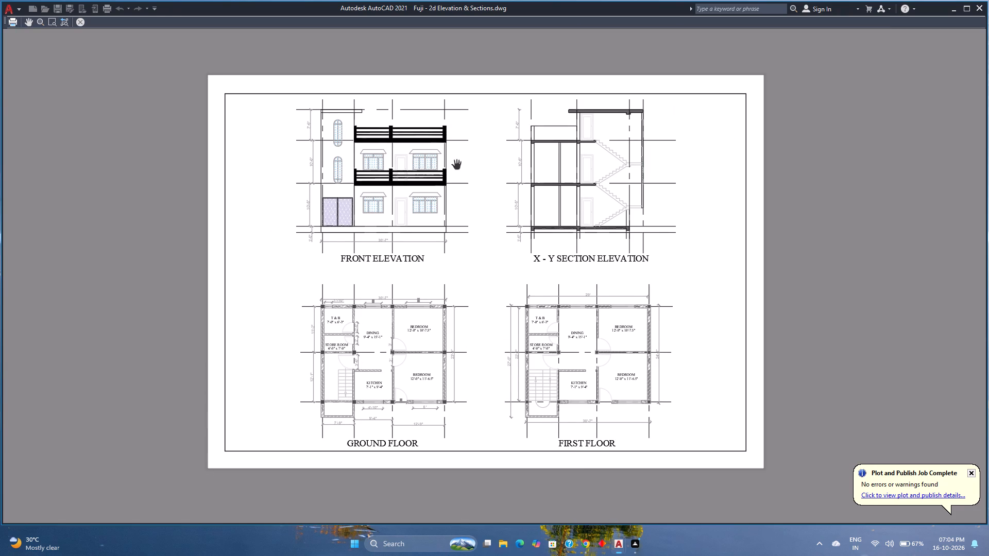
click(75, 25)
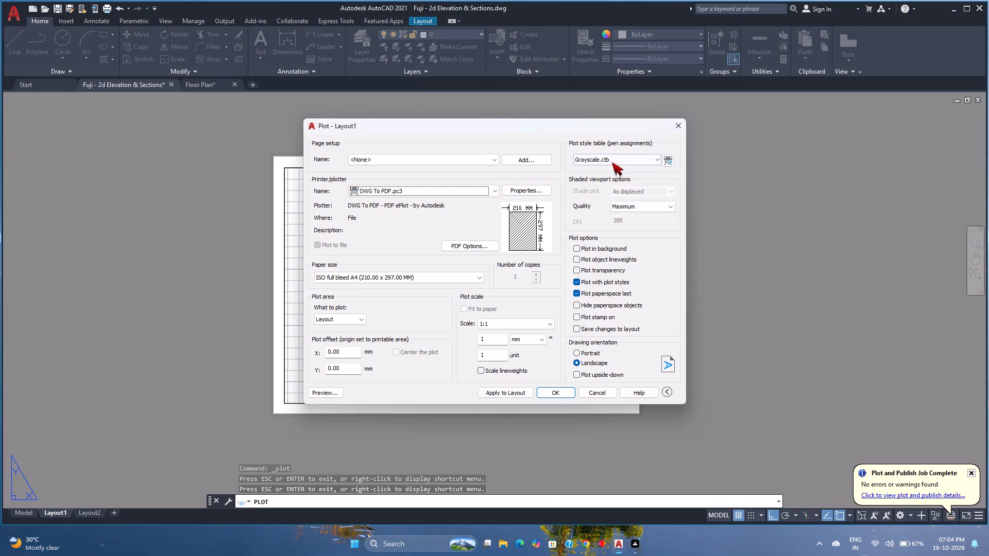
Assign the monochrome.ctb plot style table to the Layout1 plot and preview the combined sheet.
click(612, 162)
click(605, 210)
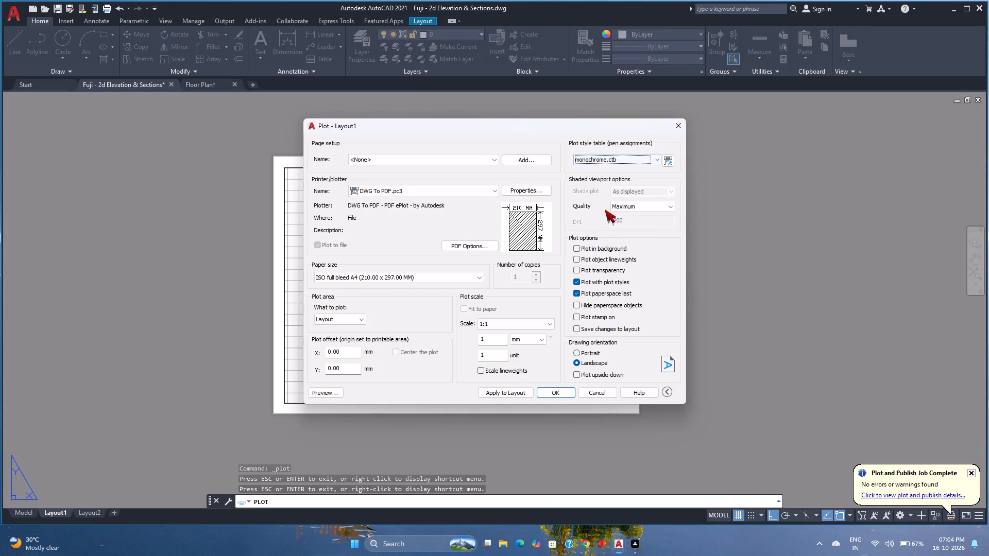
click(314, 393)
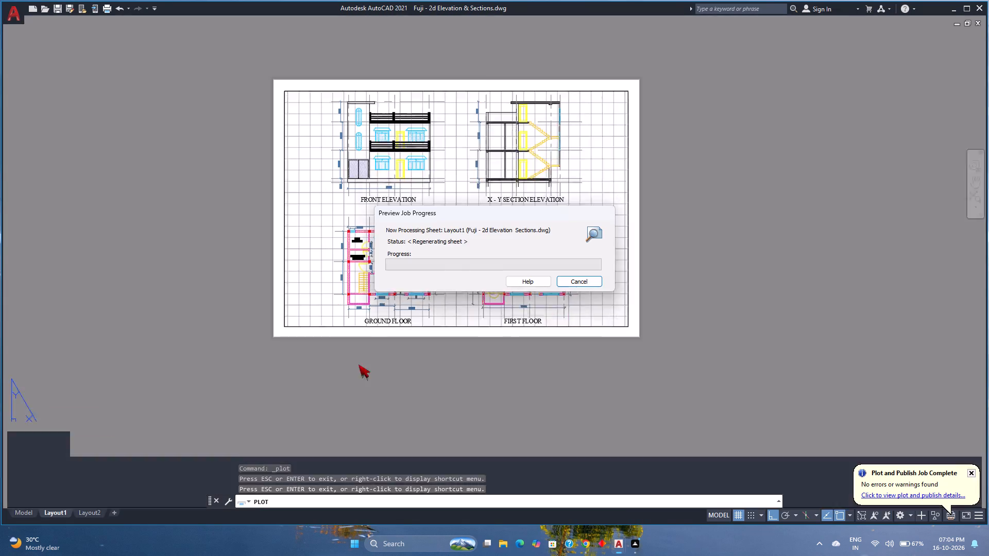
scroll(585, 235, up, 2)
scroll(585, 235, down, 1)
click(80, 23)
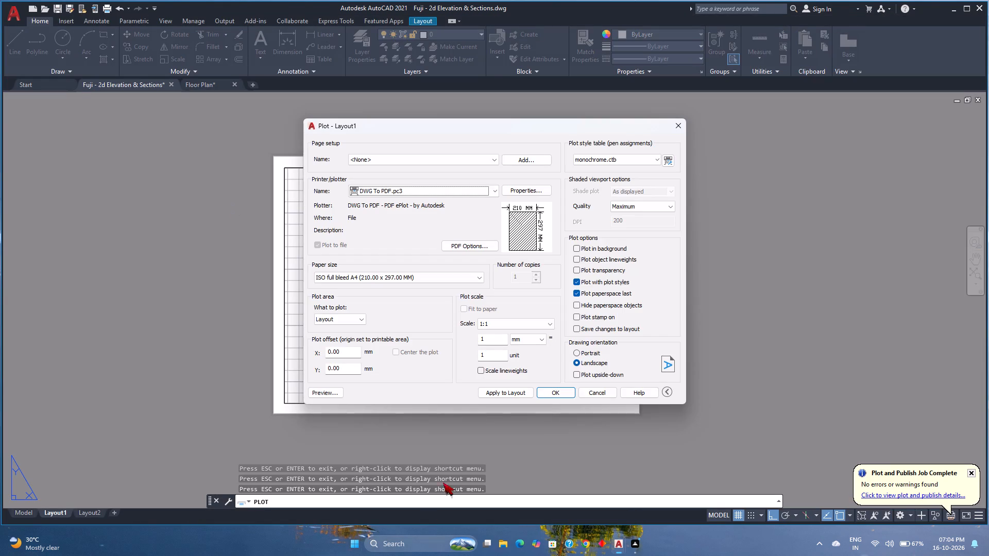
Plot the combined sheet to a PDF named Fuji - 2d Elevation & Sections-Layout in Fuji Files, and close the opened PDF.
click(549, 390)
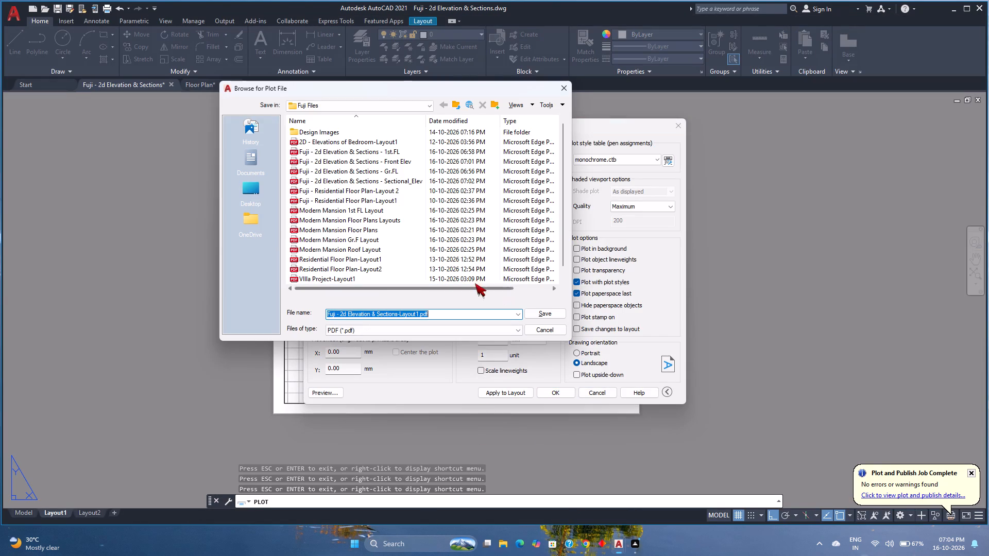
click(420, 315)
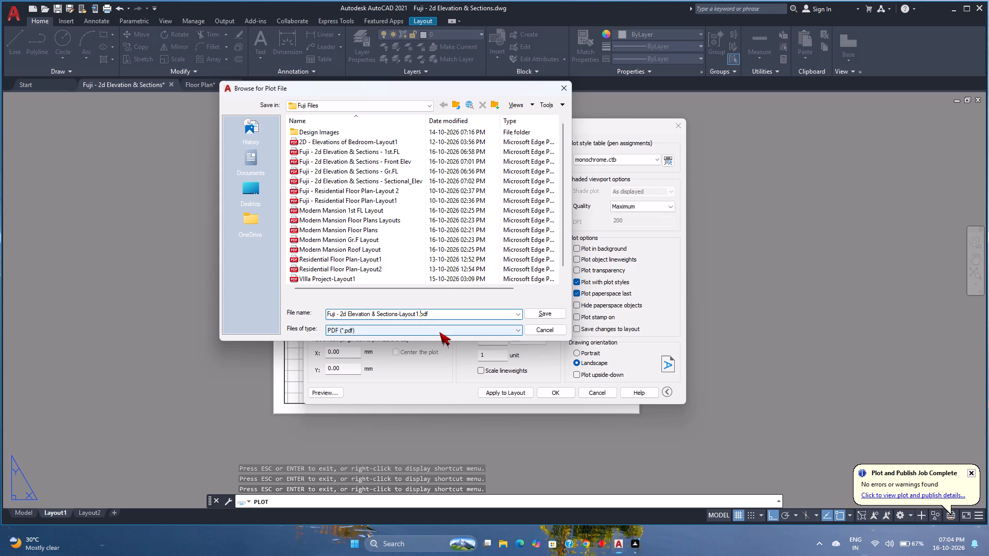
key(Left)
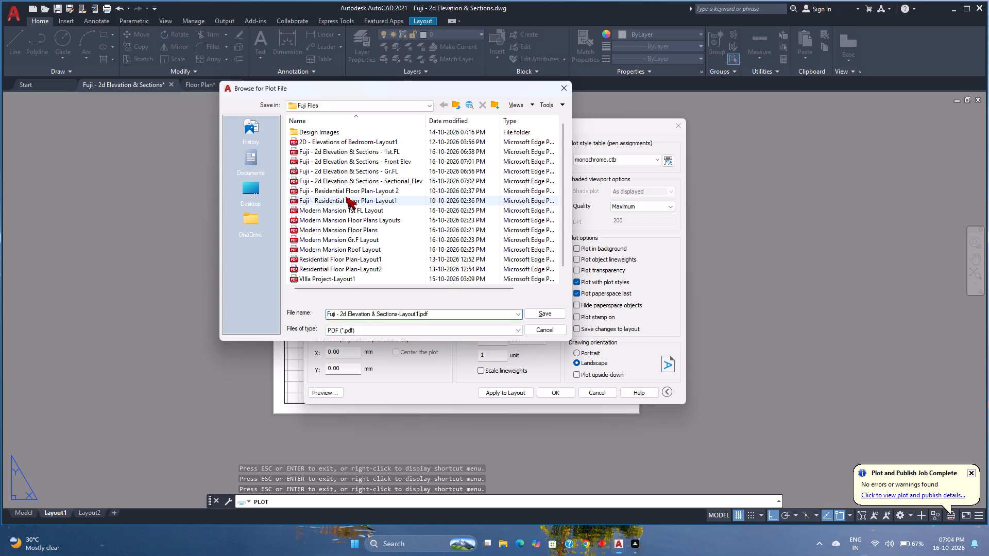
key(BackSpace)
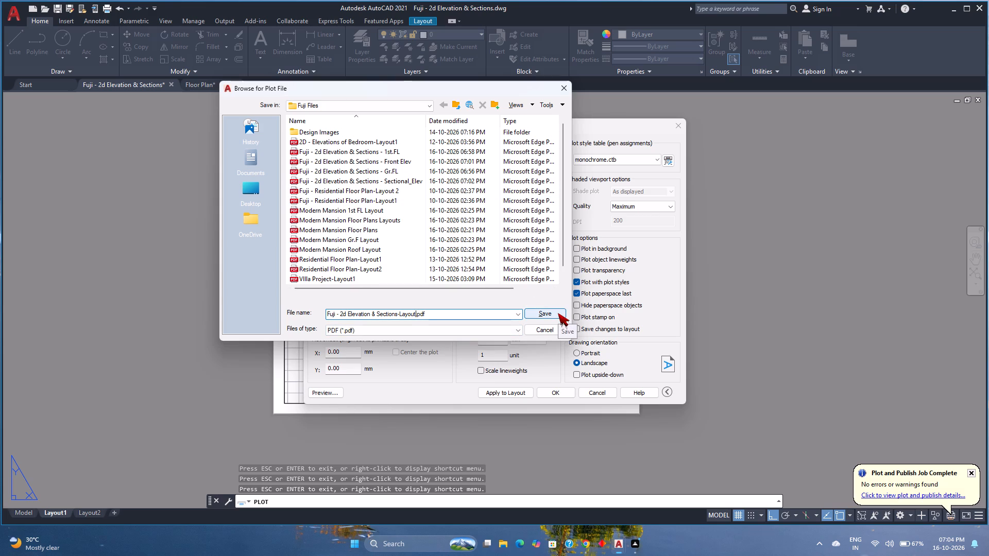
click(558, 313)
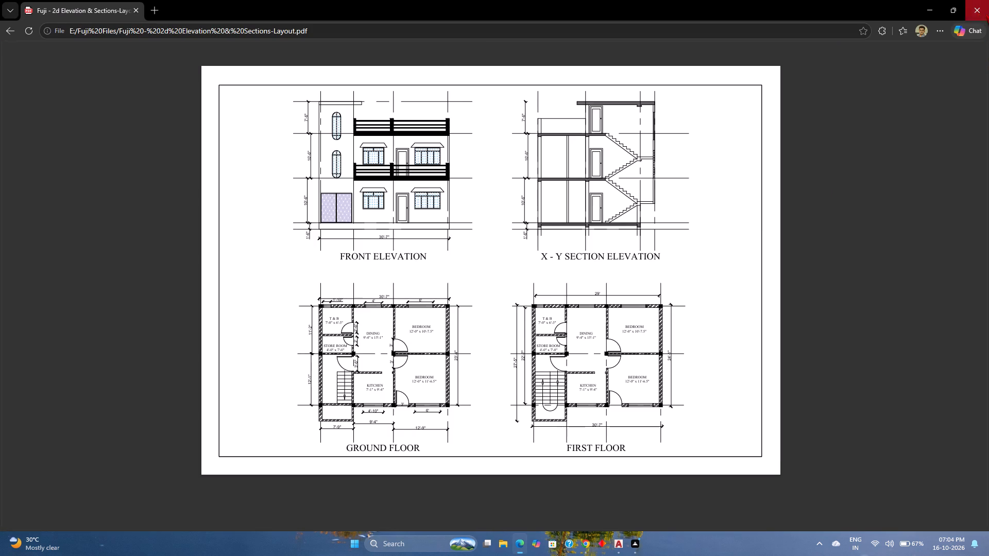
click(972, 8)
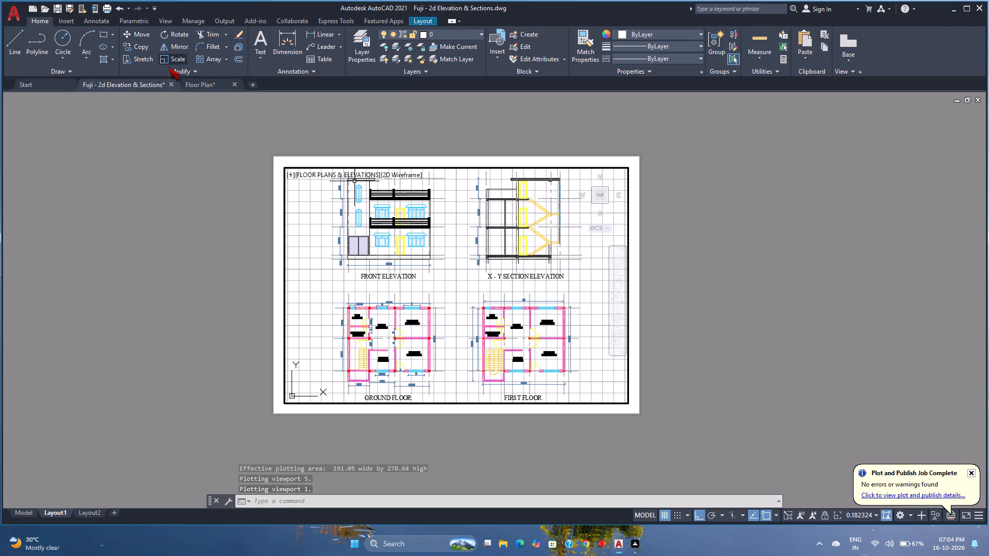
Return to model space and save the Fuji - 2d Elevation & Sections drawing.
click(26, 511)
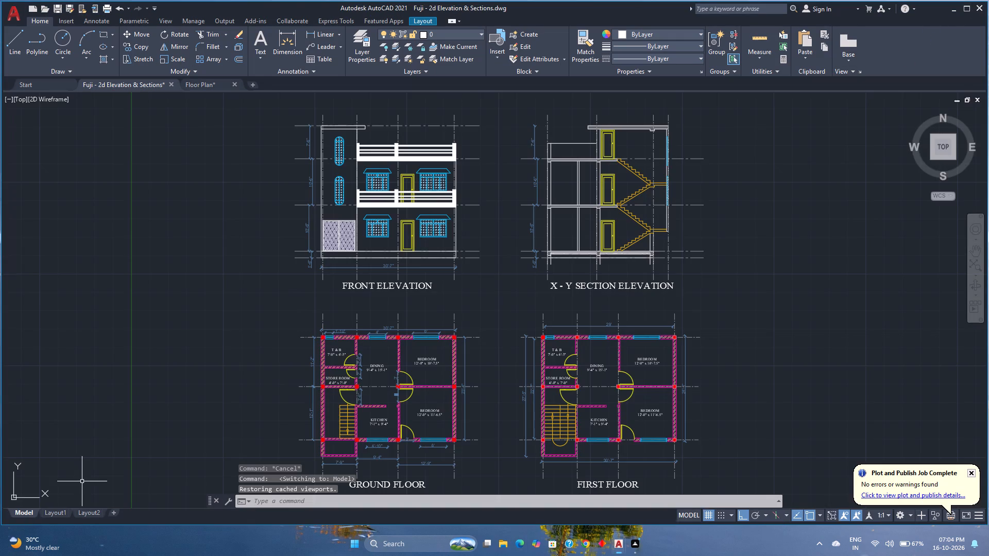
middle_drag(527, 315, 512, 289)
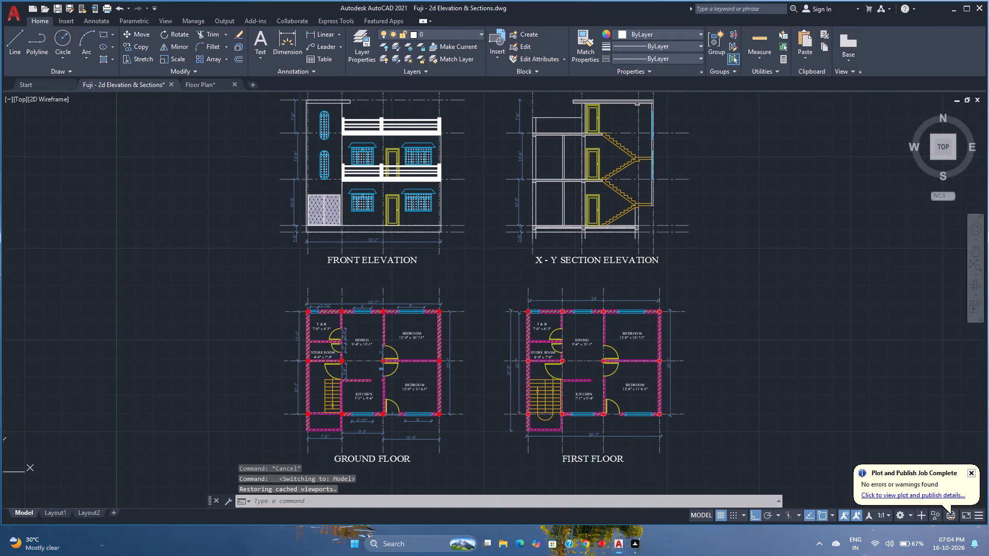
key(ctrl+s)
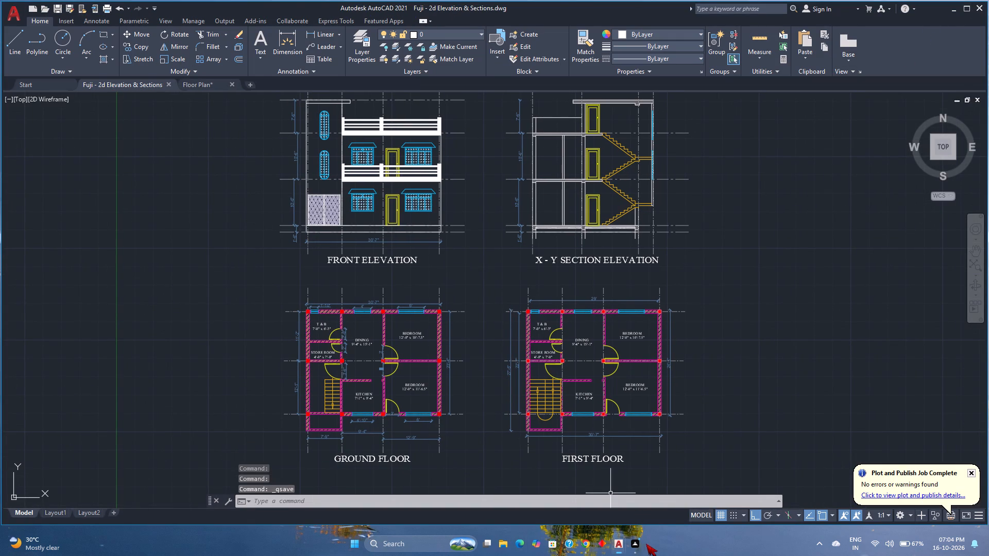